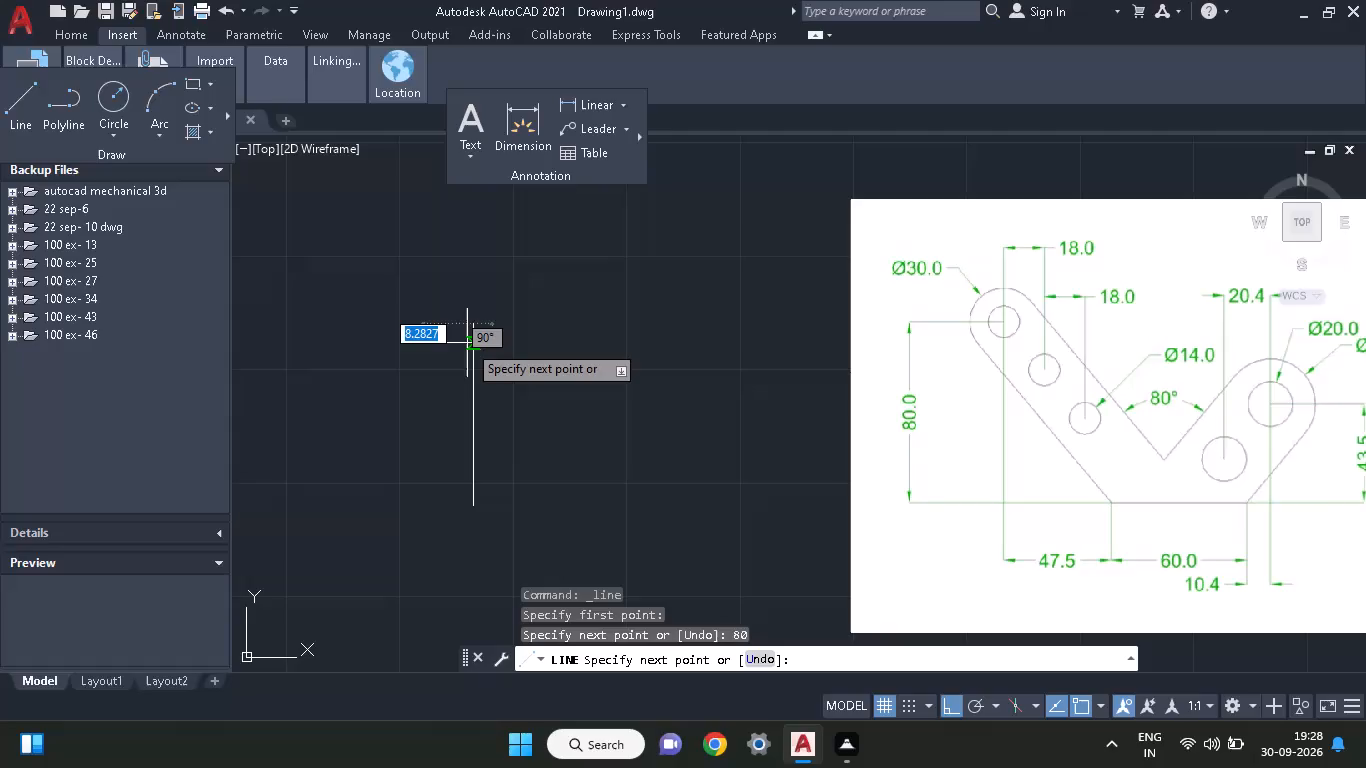
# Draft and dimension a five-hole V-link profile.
# Finish the vertical line and draw a circle of radius 7 centred on its upper end.
pyautogui.press('Return')
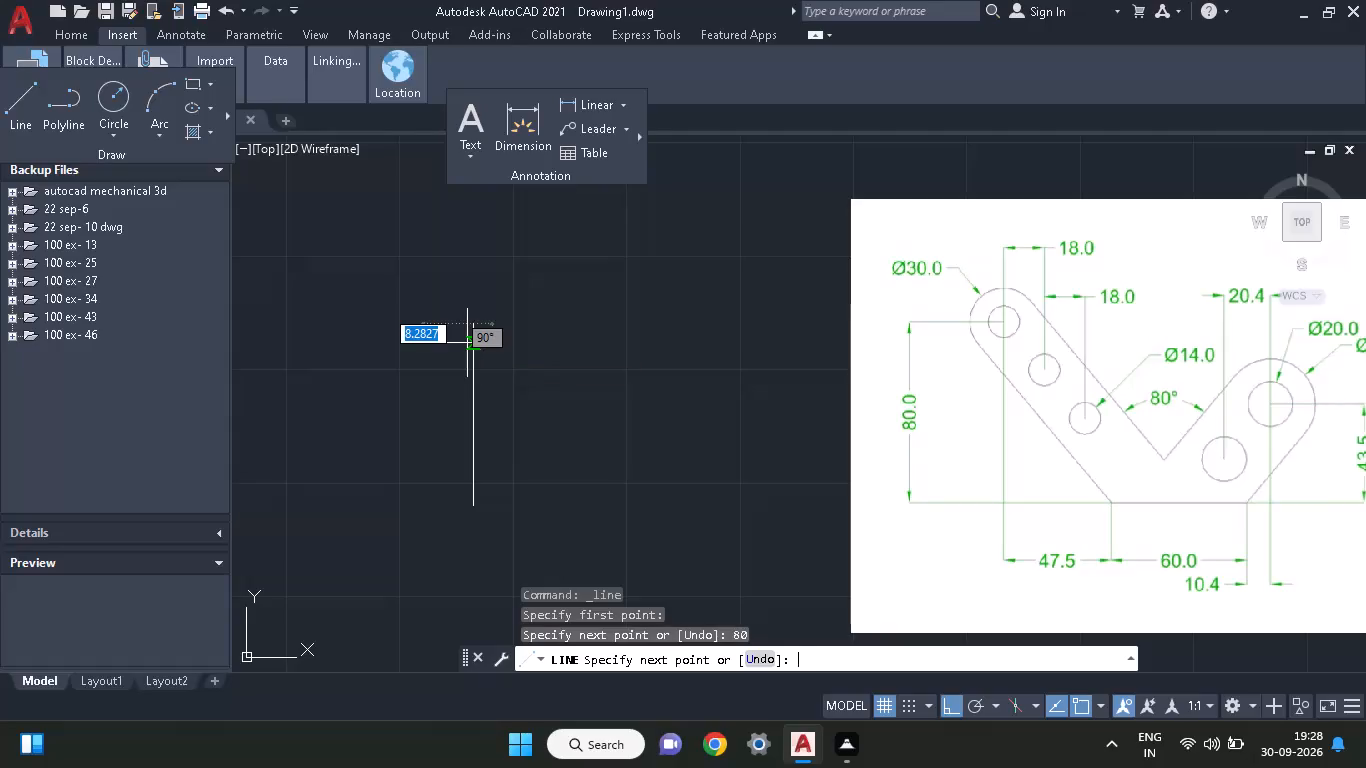
pyautogui.write('c')
pyautogui.press('space')
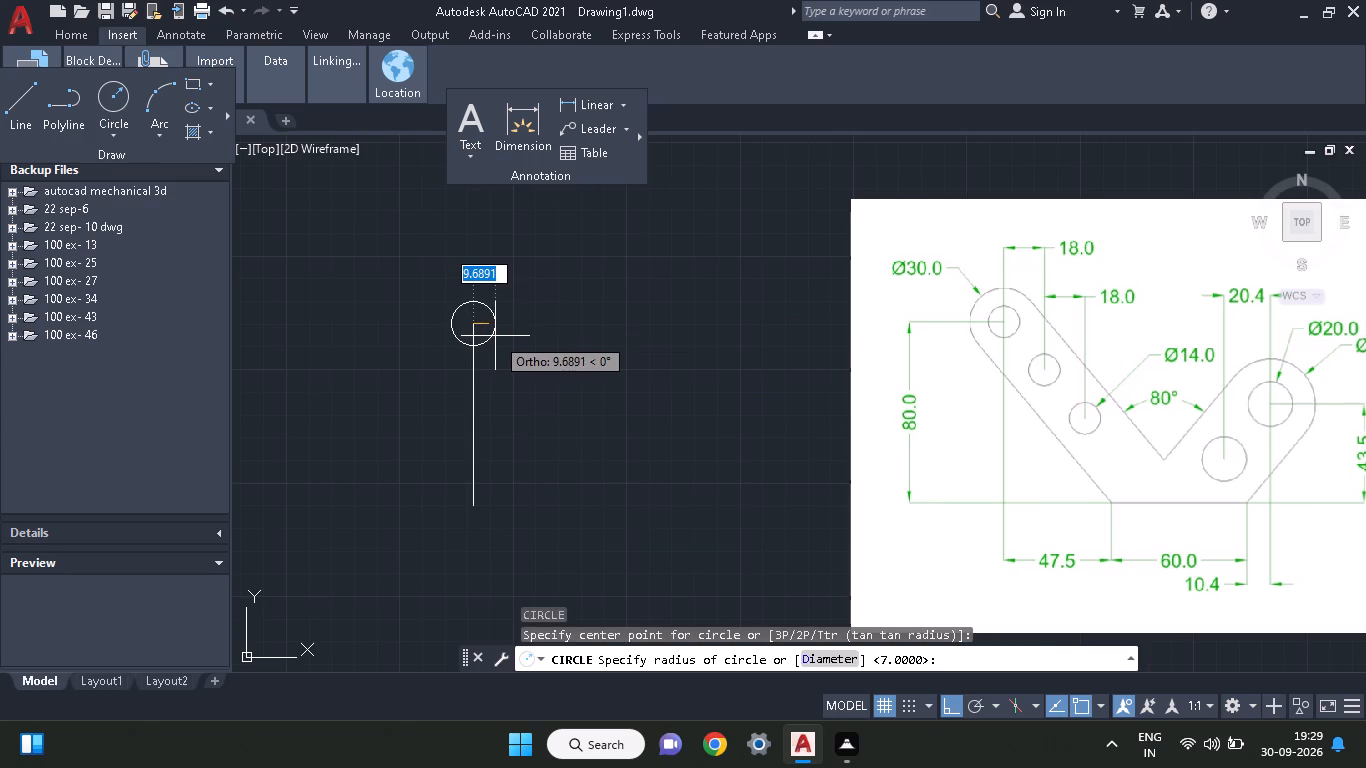
pyautogui.press('7')
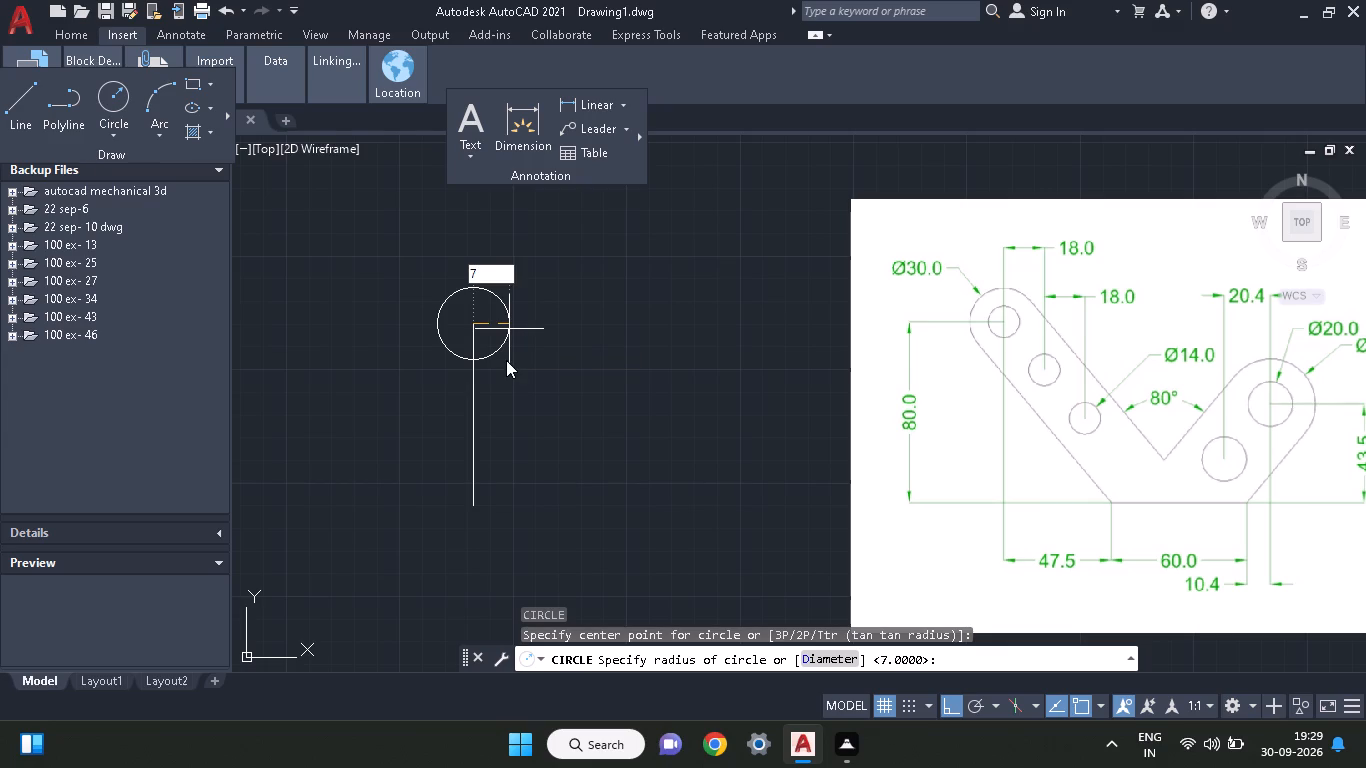
pyautogui.press('Return')
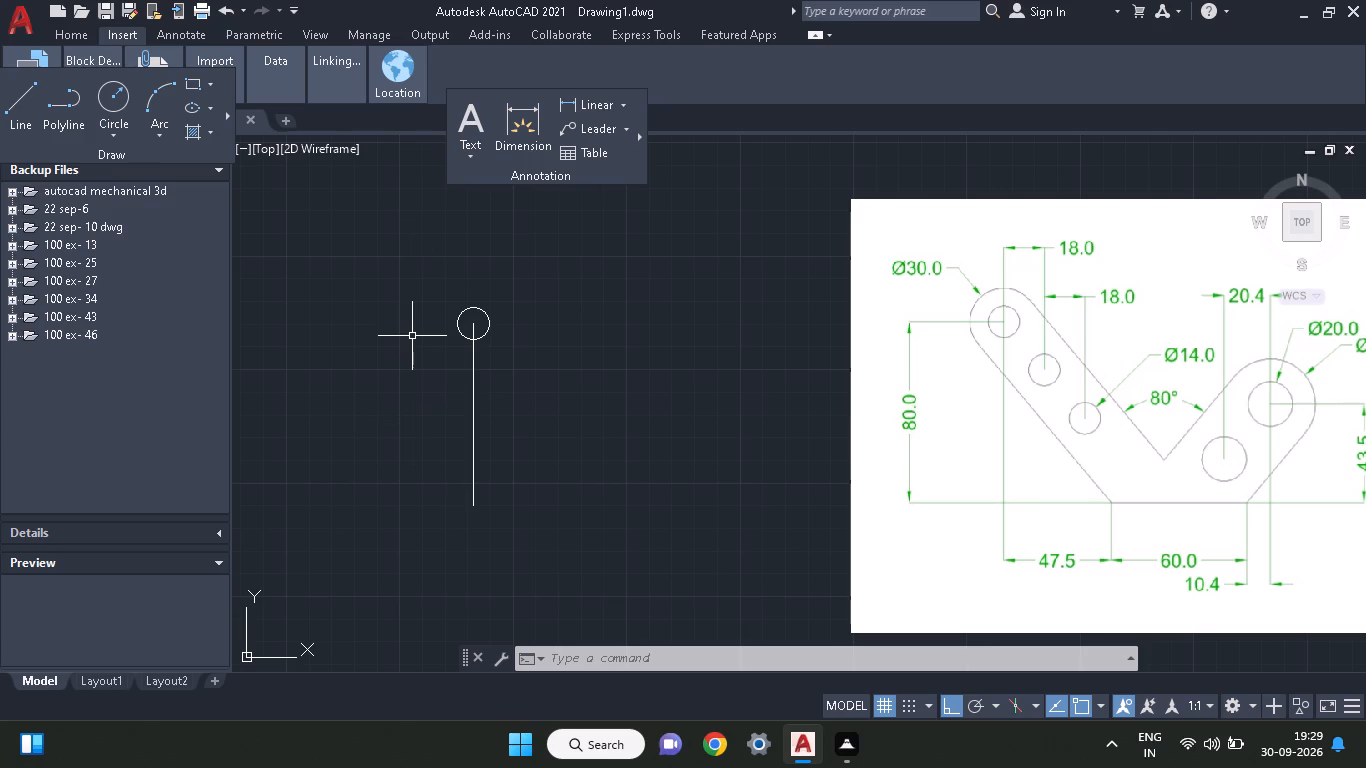
# Draw a concentric circle of radius 15 around the radius 7 circle at the vertical line's upper end.
pyautogui.moveTo(520, 369); pyautogui.dragTo(482, 373, button='middle')
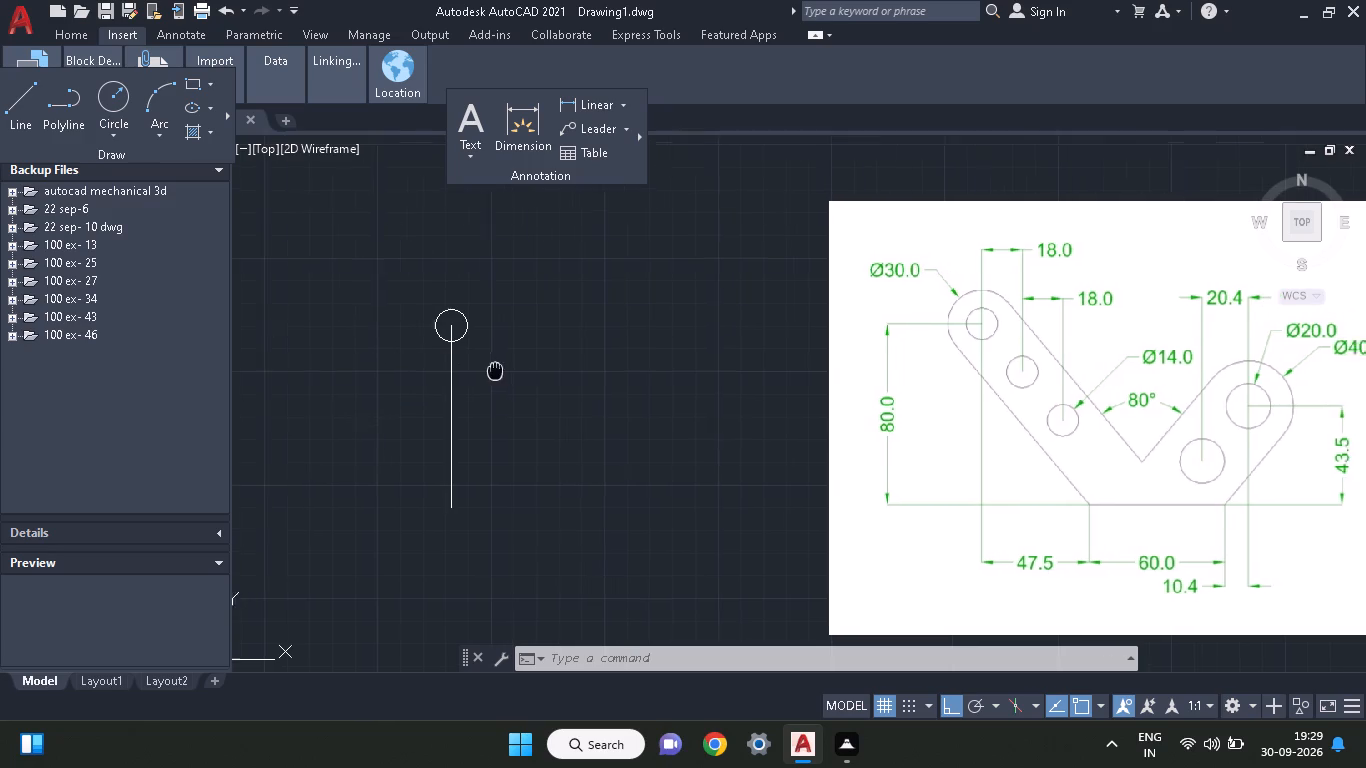
pyautogui.moveTo(482, 373); pyautogui.dragTo(450, 378, button='middle')
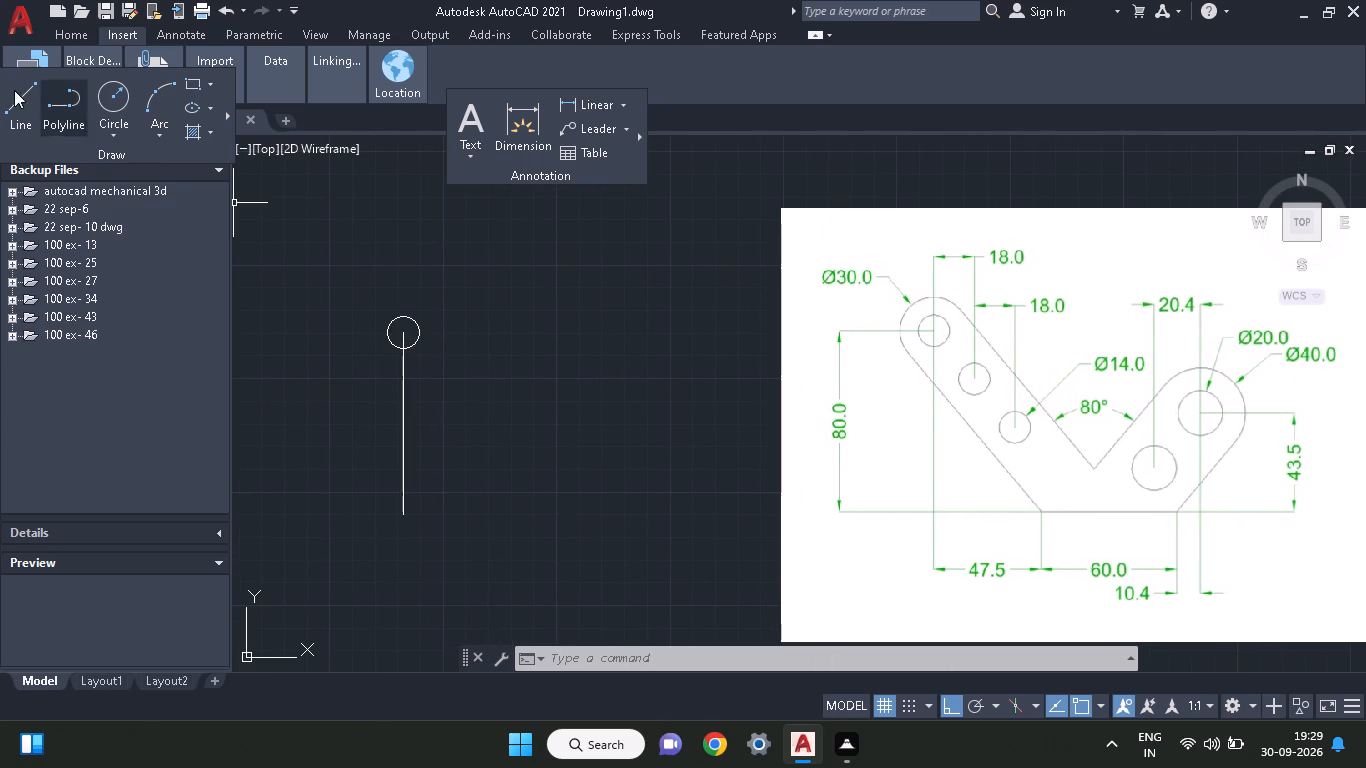
pyautogui.click(116, 88)
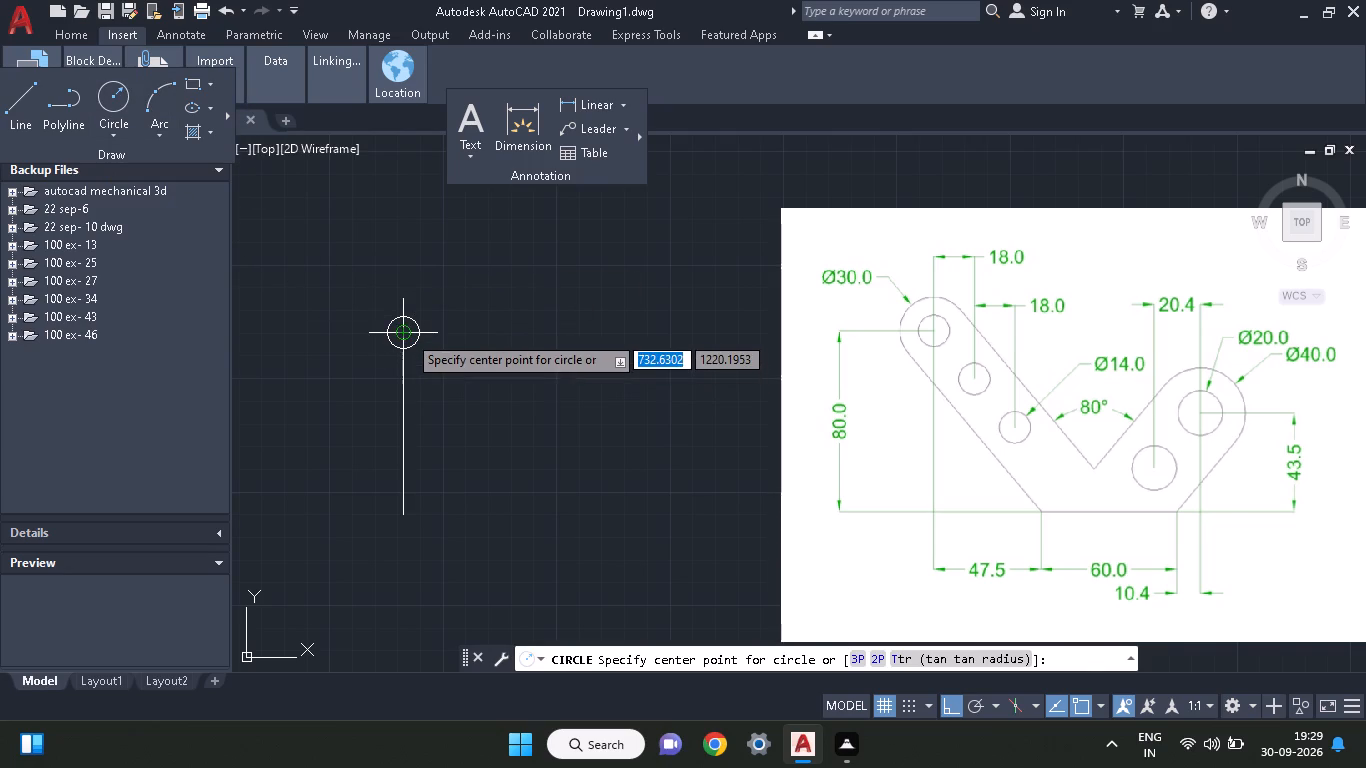
pyautogui.click(407, 334)
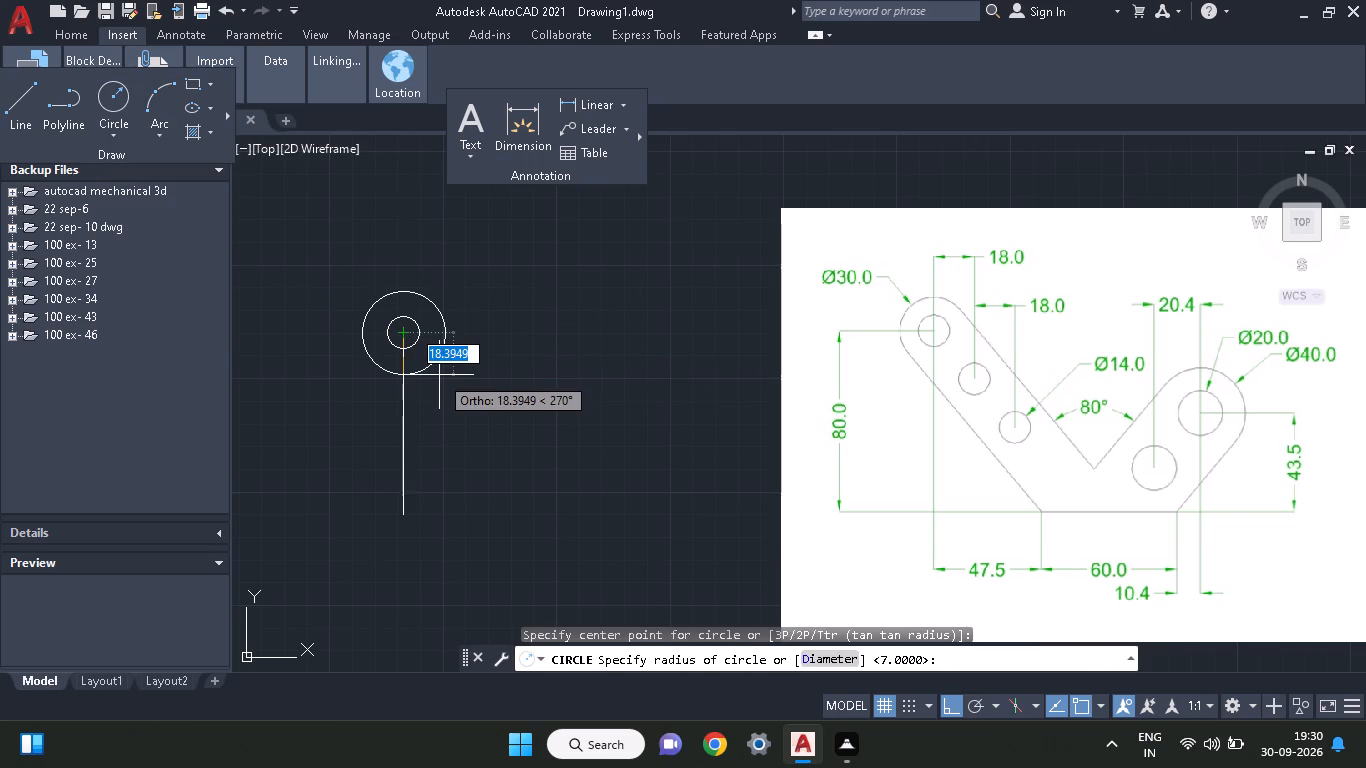
pyautogui.press('3')
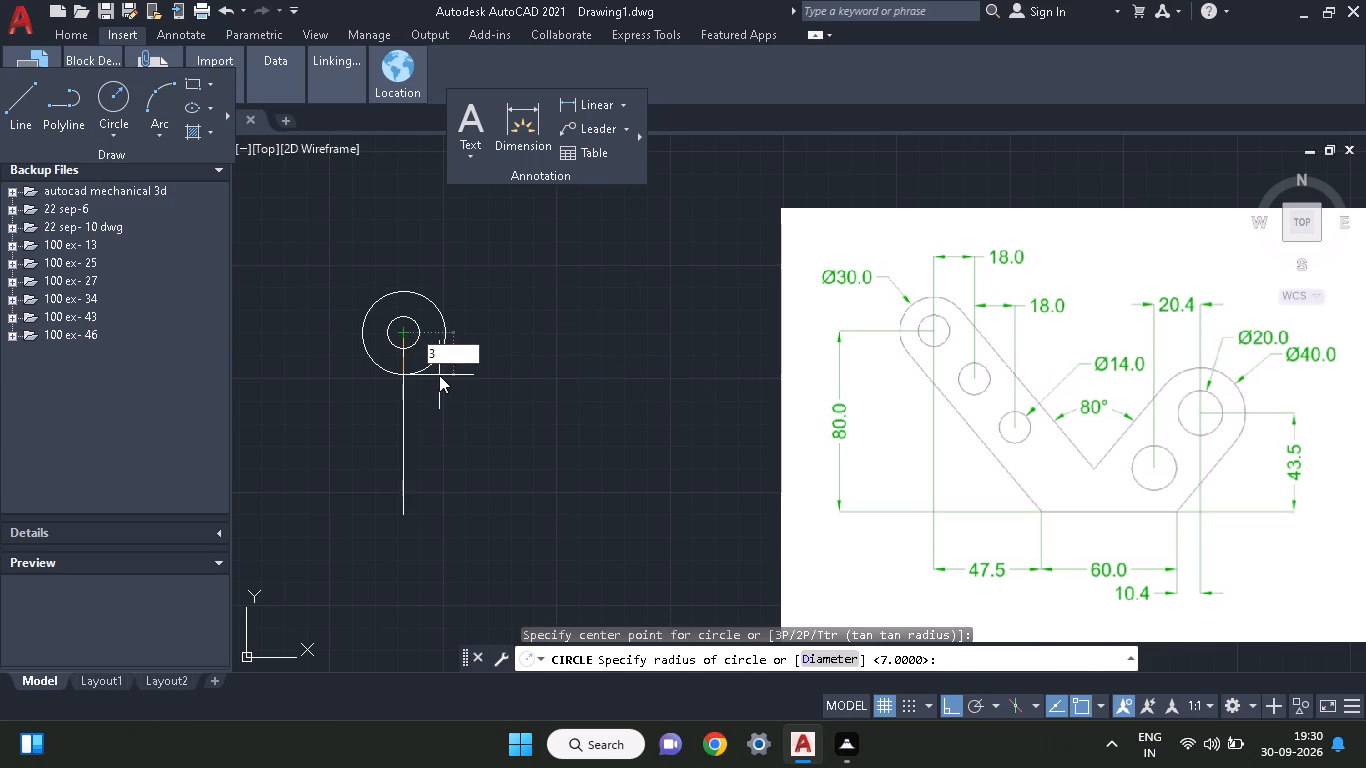
pyautogui.press('BackSpace')
pyautogui.write('15')
pyautogui.press('Return')
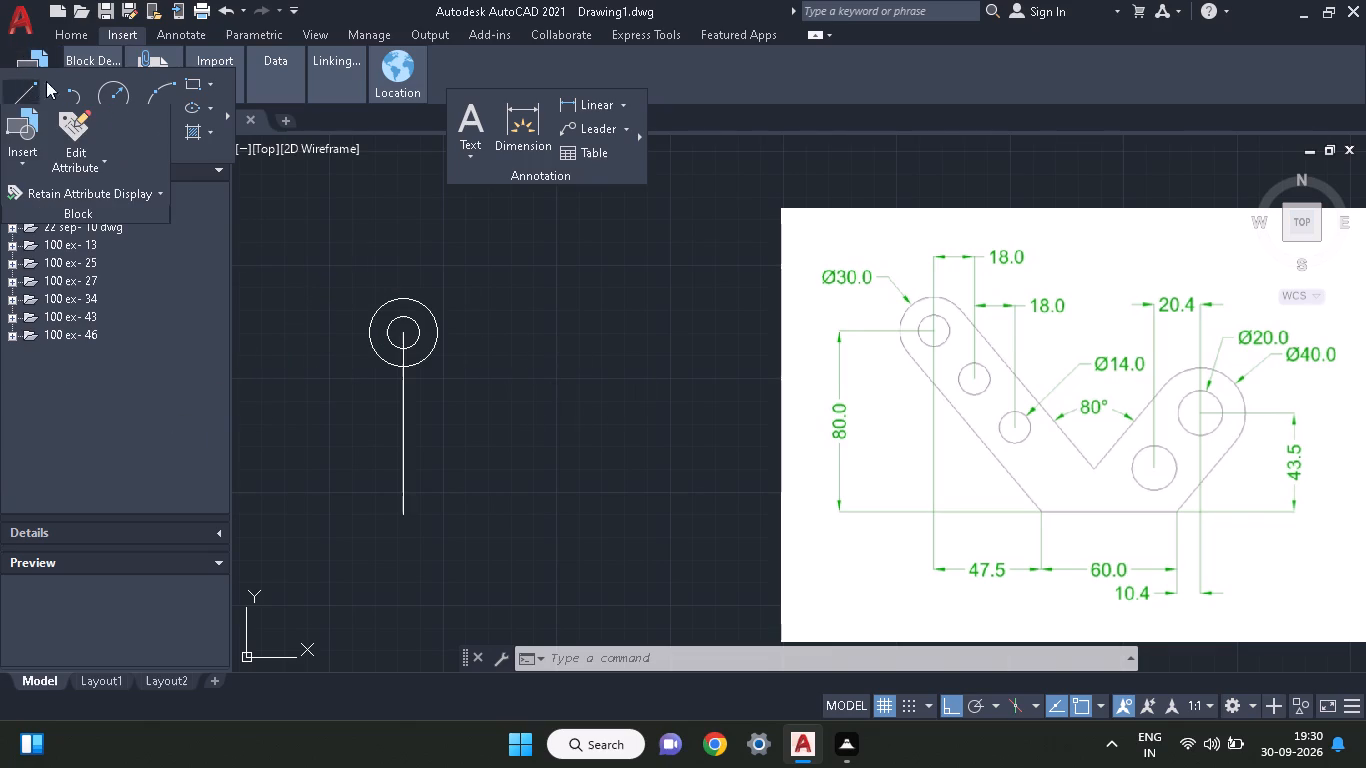
# Draw a 36-long horizontal line rightward from the vertical line's lower end, continuing with a 43.5-long line straight up.
pyautogui.click(114, 86)
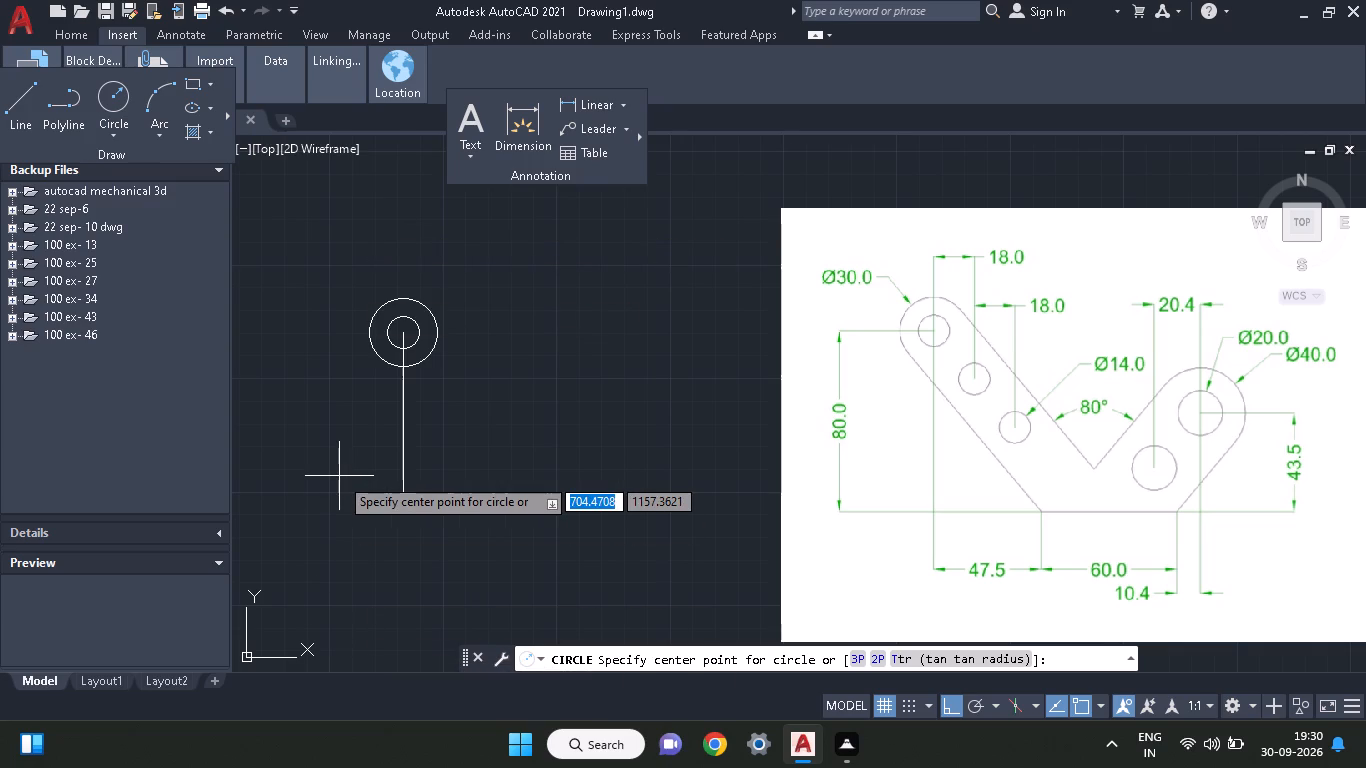
pyautogui.click(18, 105)
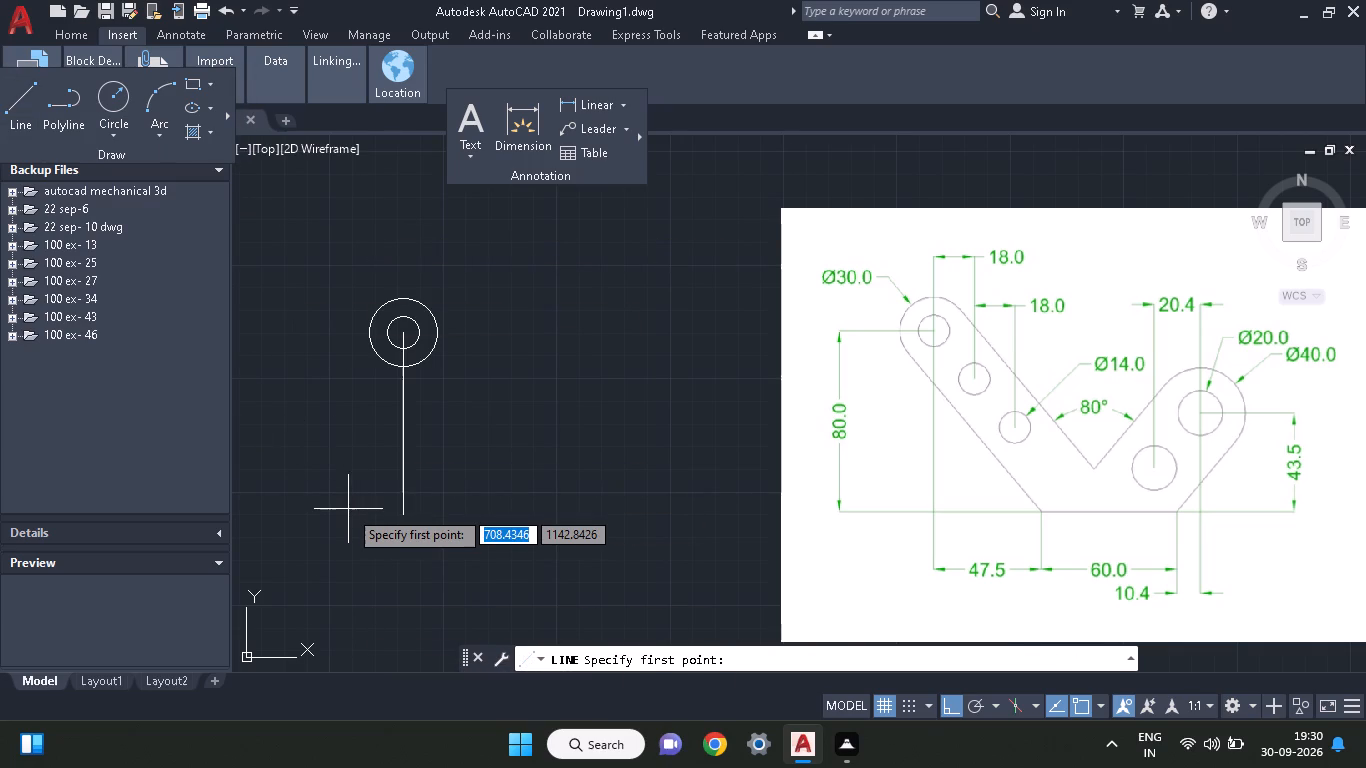
pyautogui.click(401, 519)
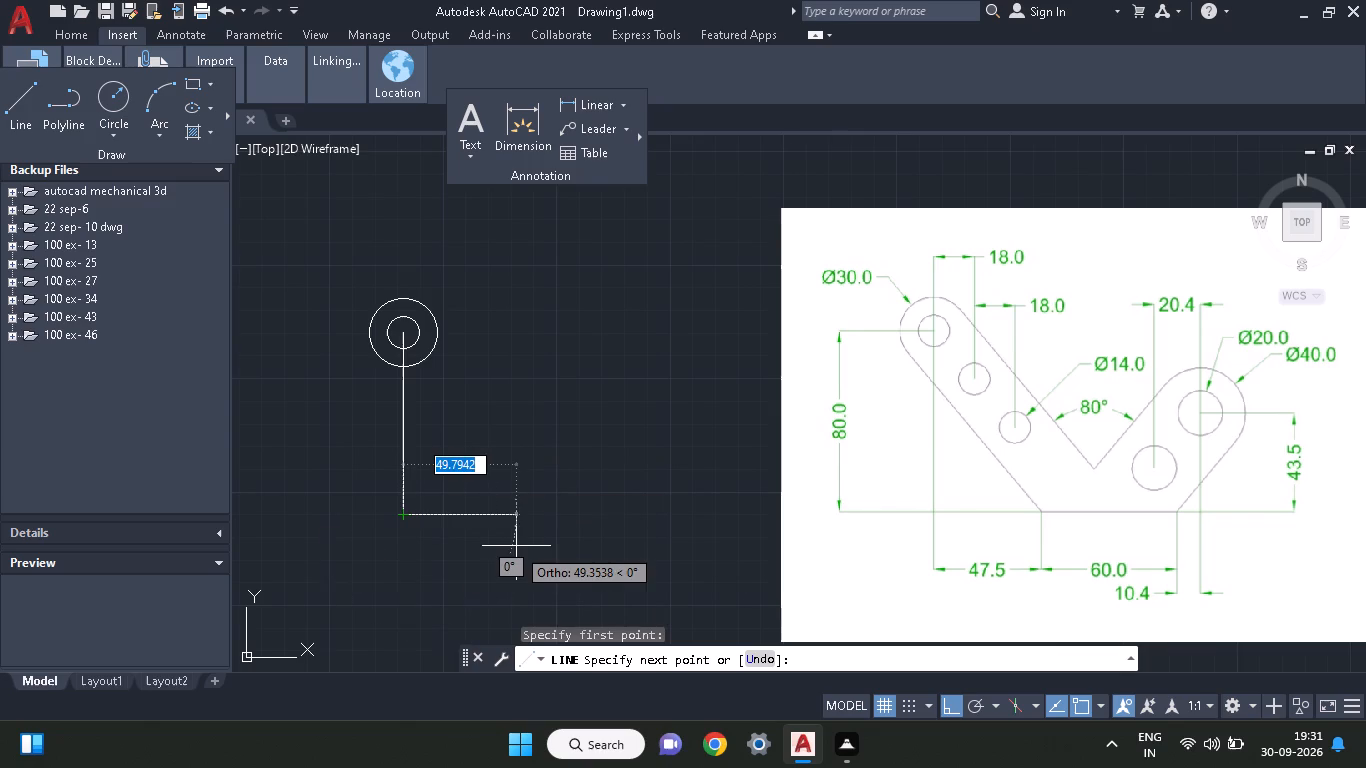
pyautogui.write('36')
pyautogui.press('Return')
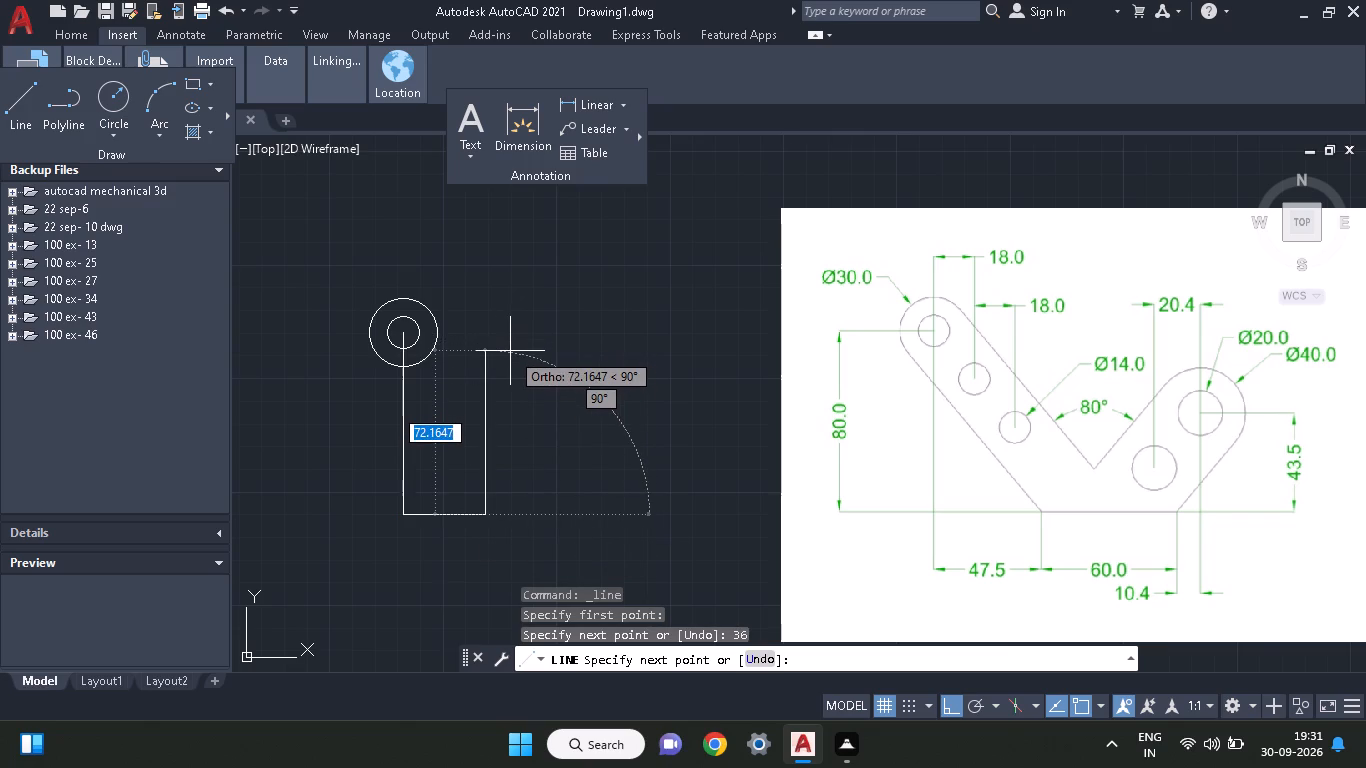
pyautogui.write('43.')
pyautogui.press('5')
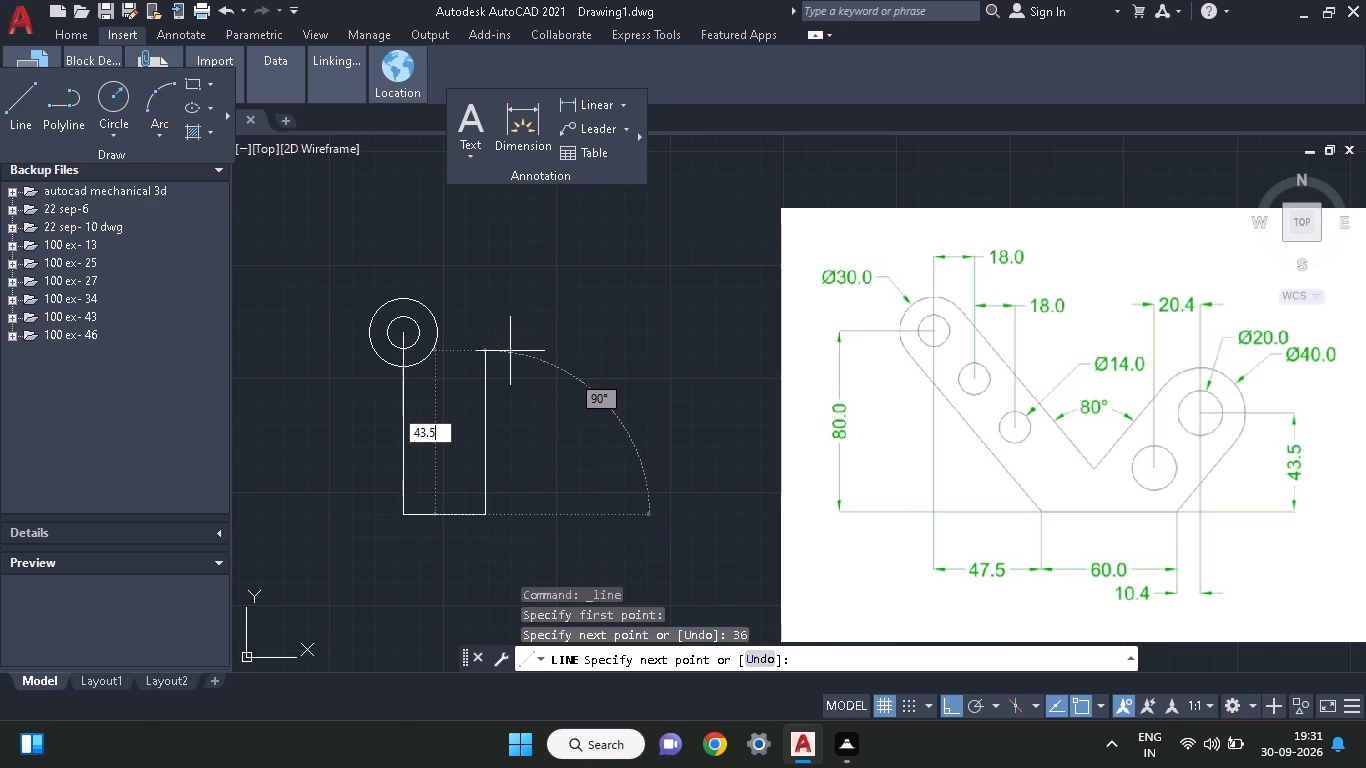
pyautogui.press('Return')
pyautogui.press('Return')
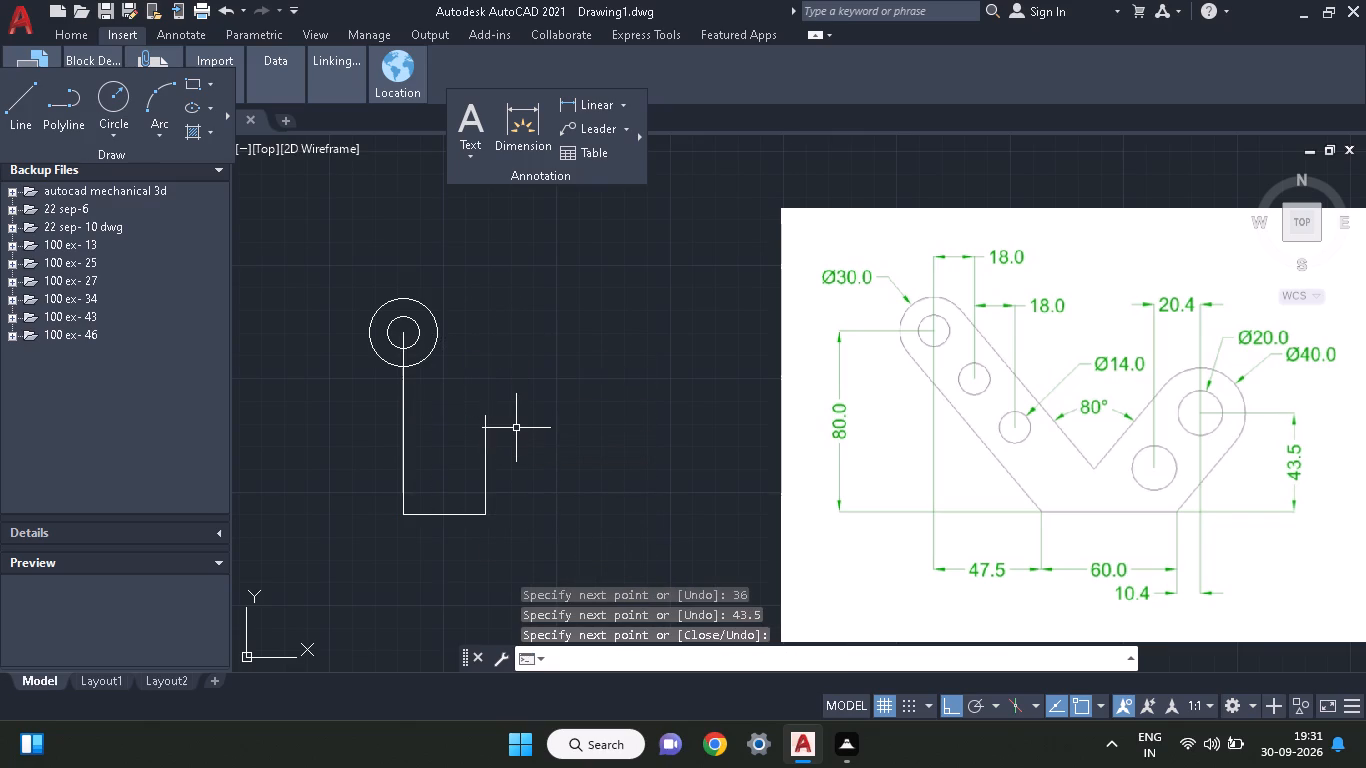
# Draw a circle of radius 7 centred on the upper end of the 43.5-long vertical line.
pyautogui.write('c')
pyautogui.press('space')
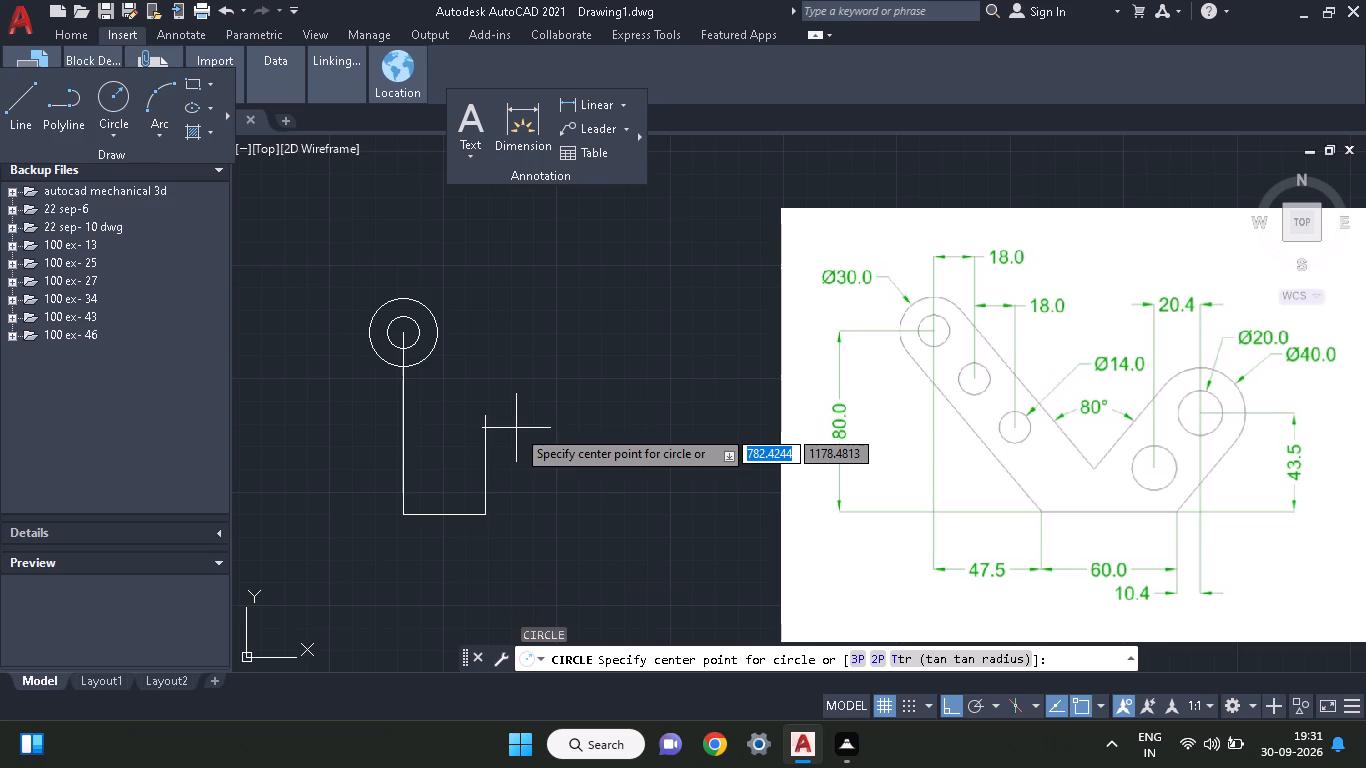
pyautogui.click(485, 412)
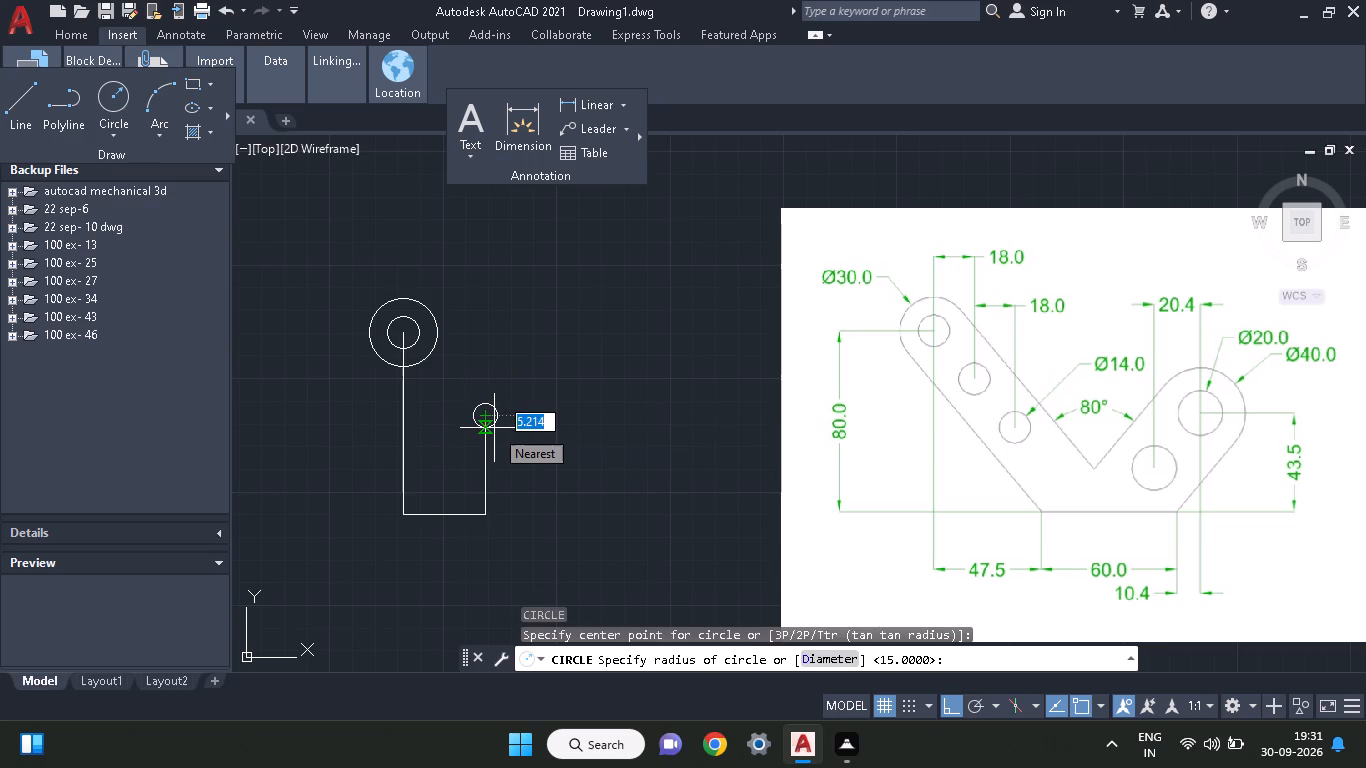
pyautogui.press('1')
pyautogui.press('BackSpace')
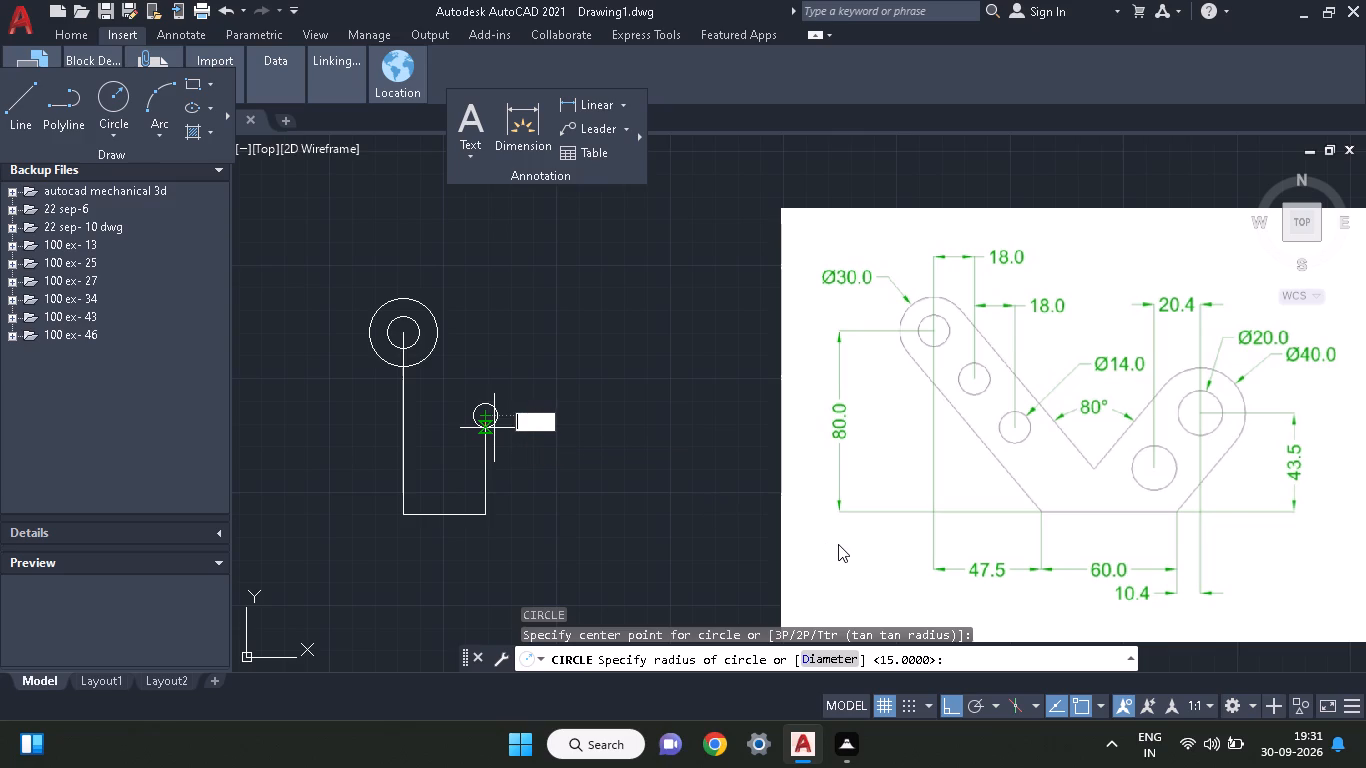
pyautogui.press('7')
pyautogui.press('Return')
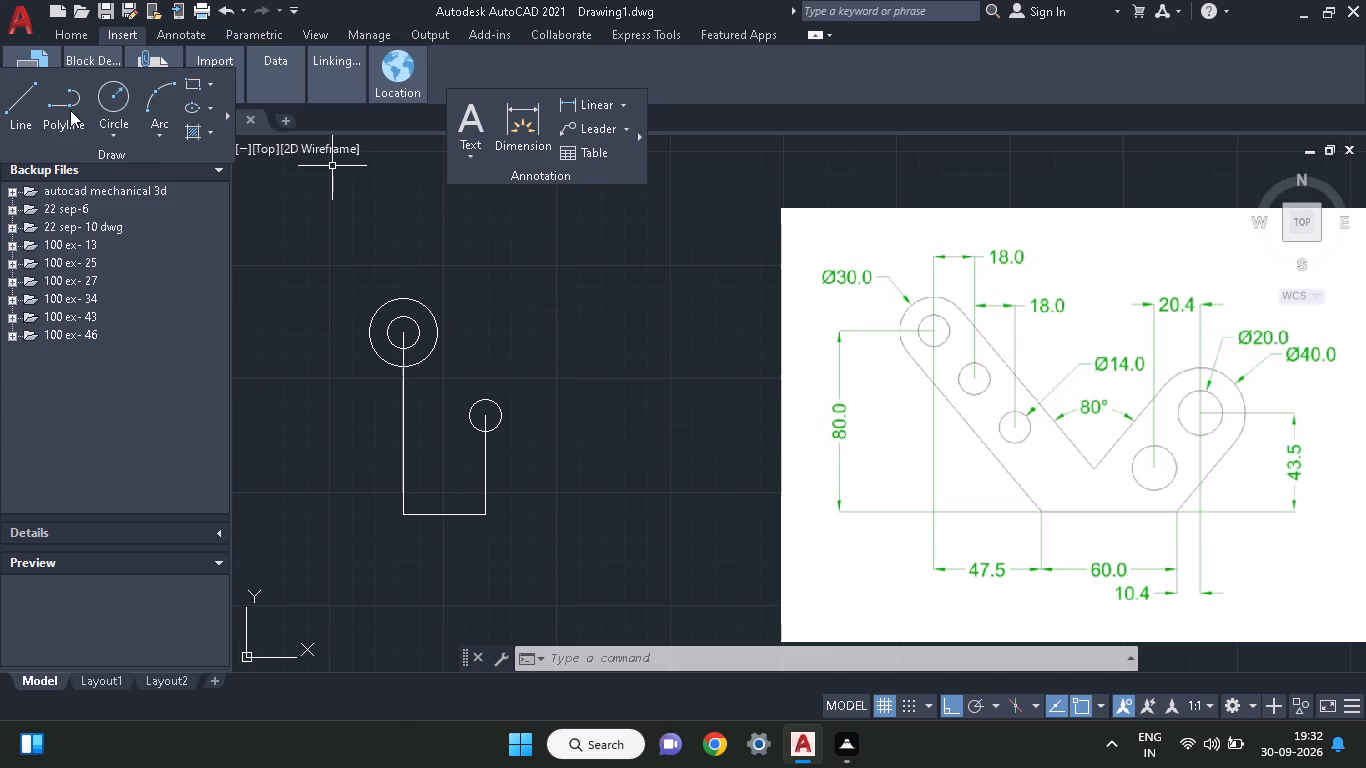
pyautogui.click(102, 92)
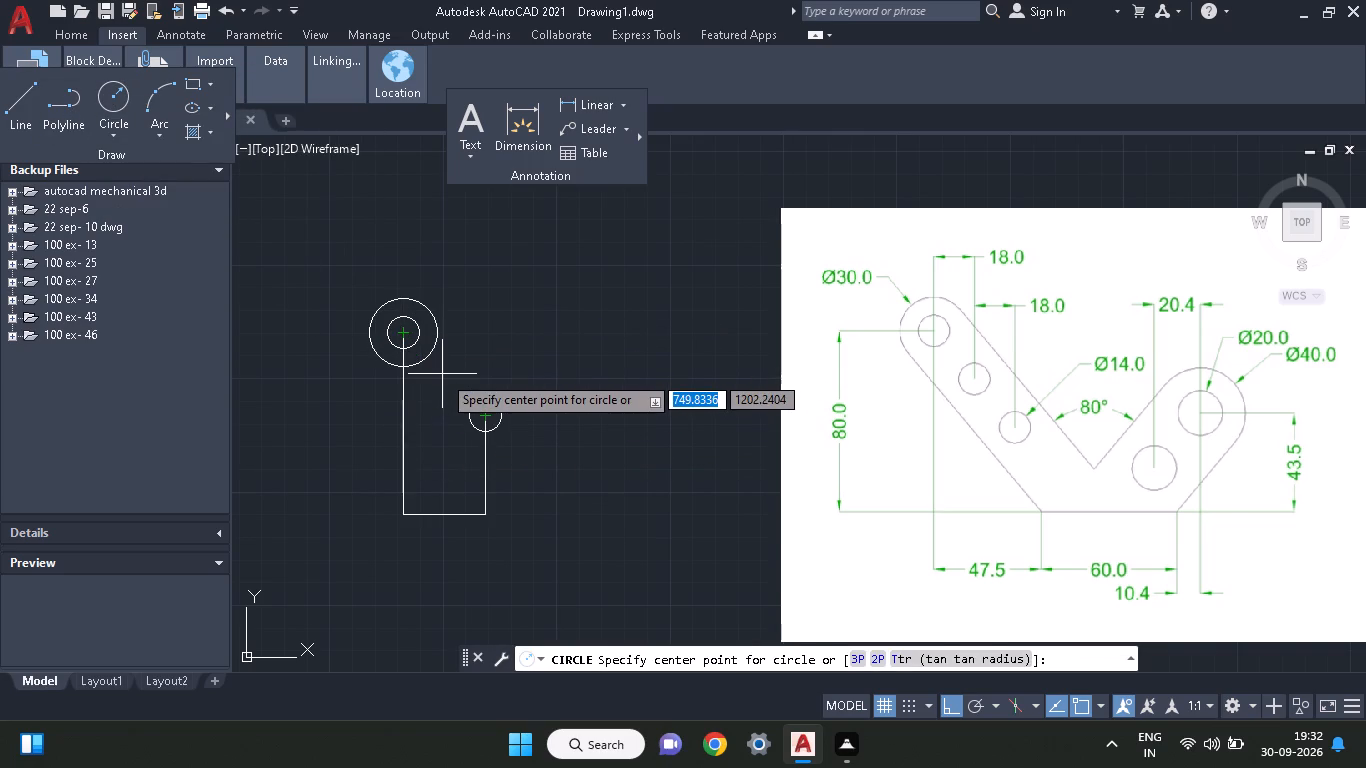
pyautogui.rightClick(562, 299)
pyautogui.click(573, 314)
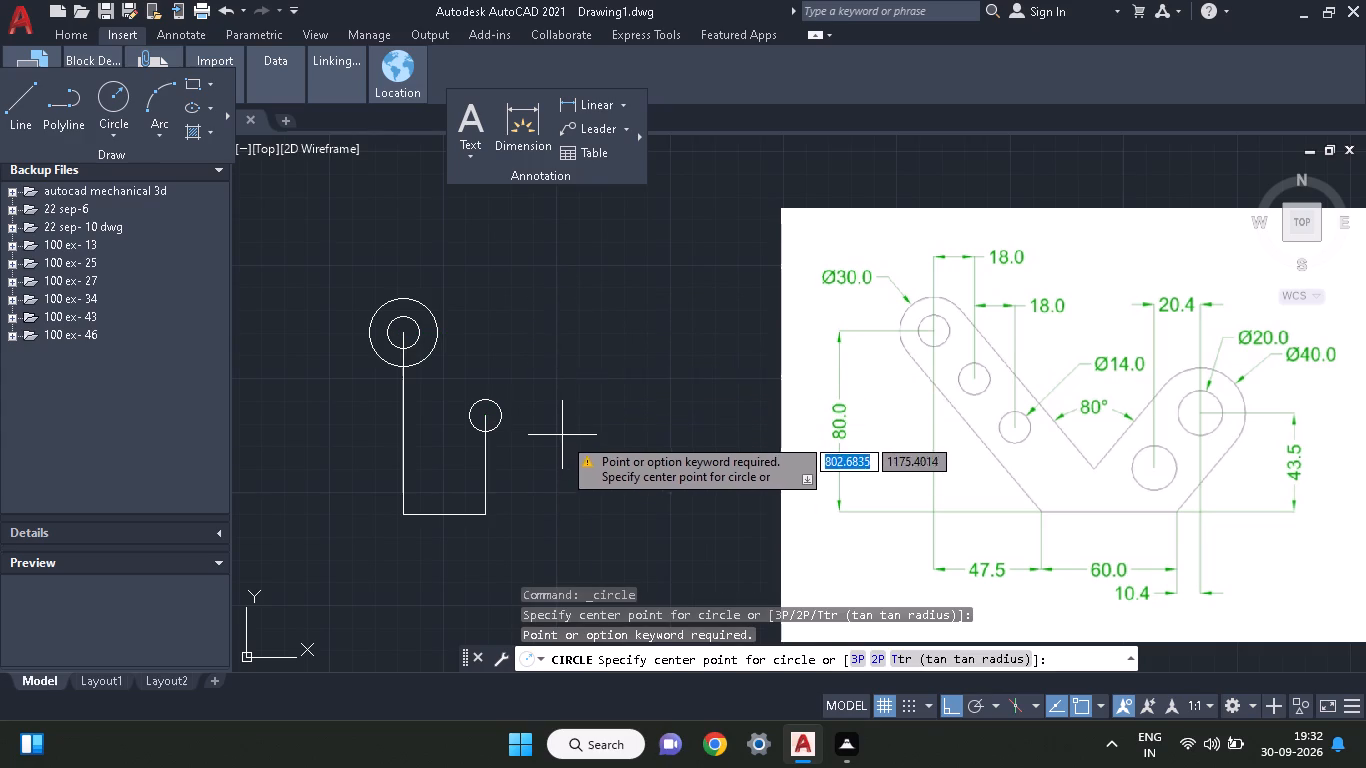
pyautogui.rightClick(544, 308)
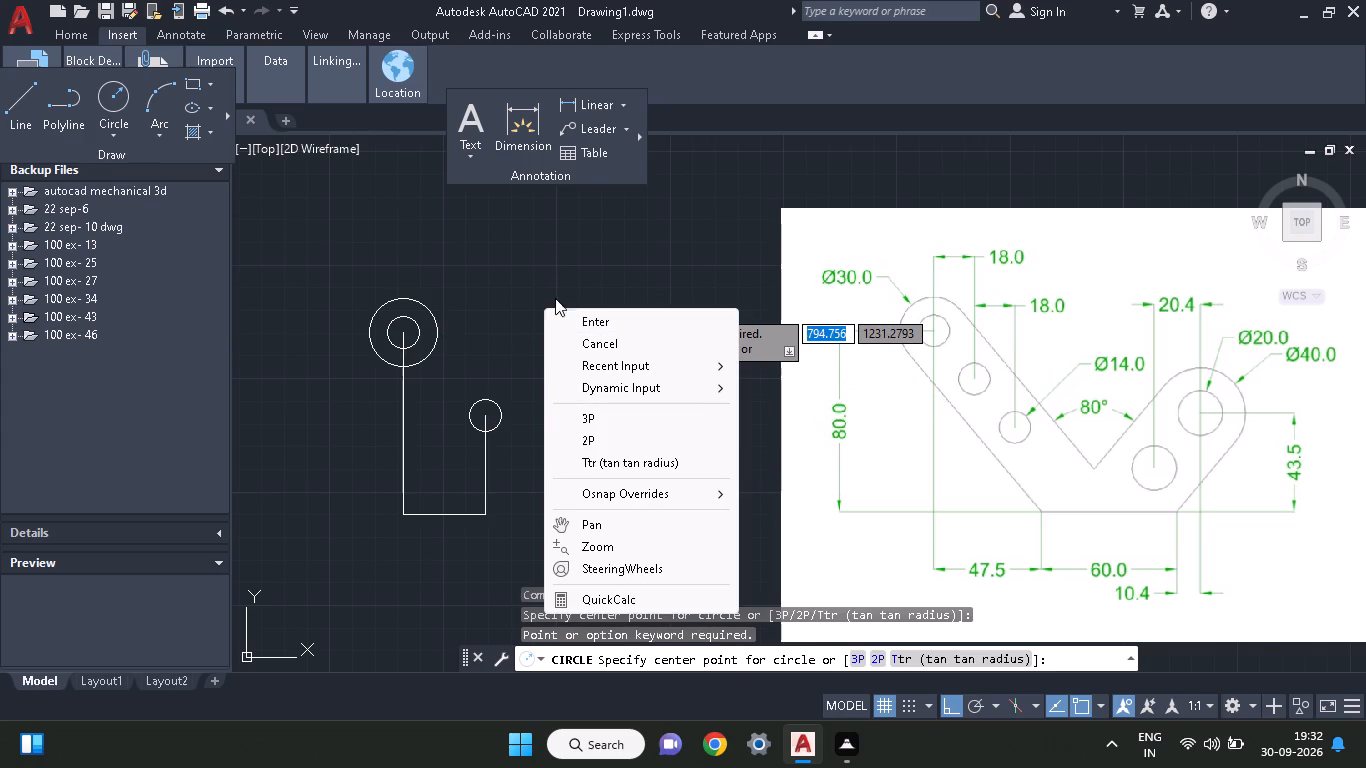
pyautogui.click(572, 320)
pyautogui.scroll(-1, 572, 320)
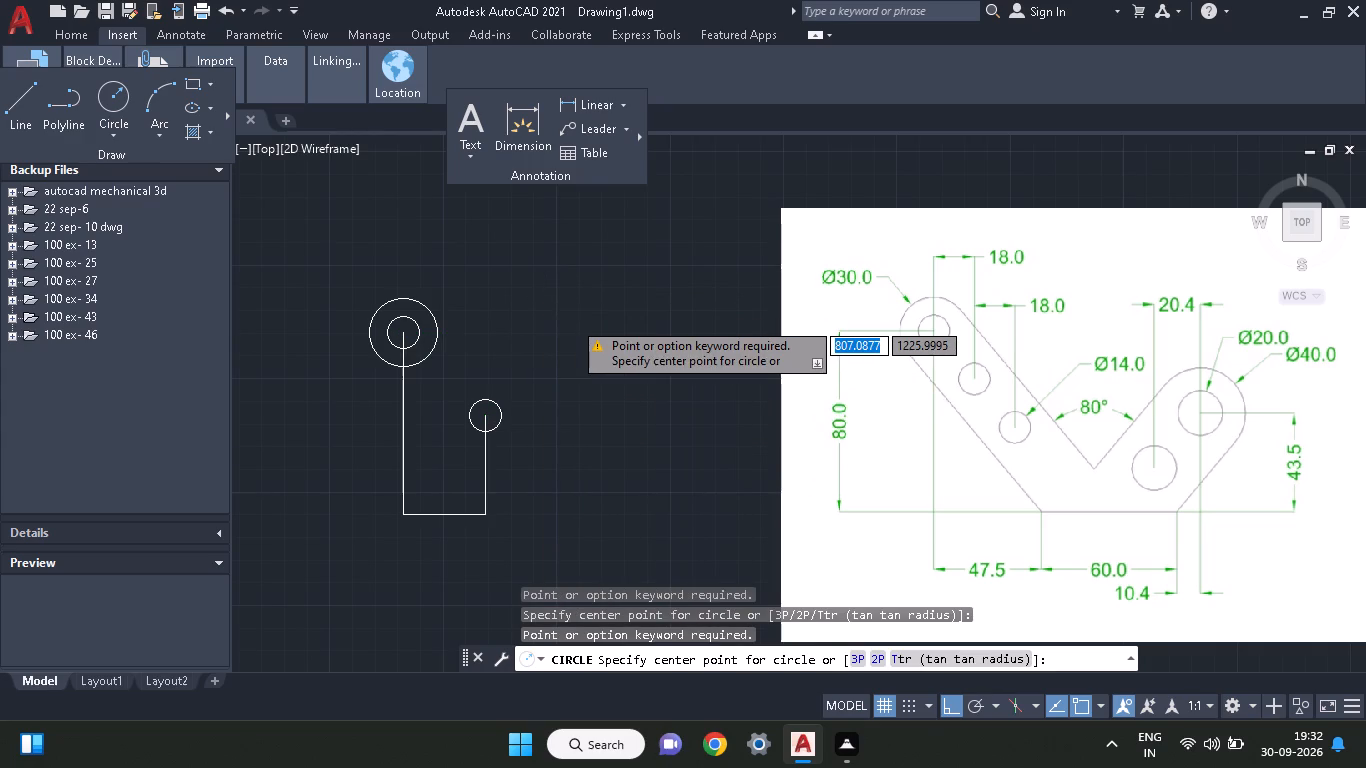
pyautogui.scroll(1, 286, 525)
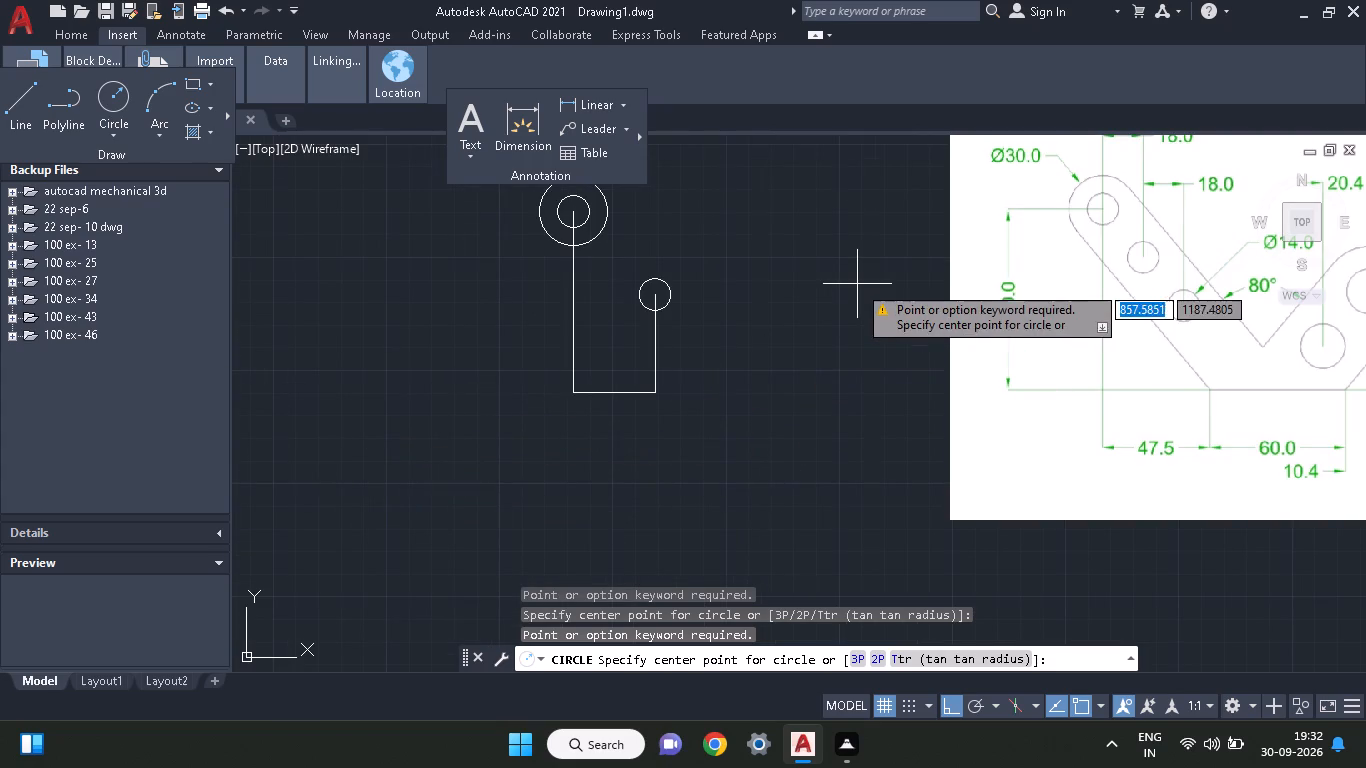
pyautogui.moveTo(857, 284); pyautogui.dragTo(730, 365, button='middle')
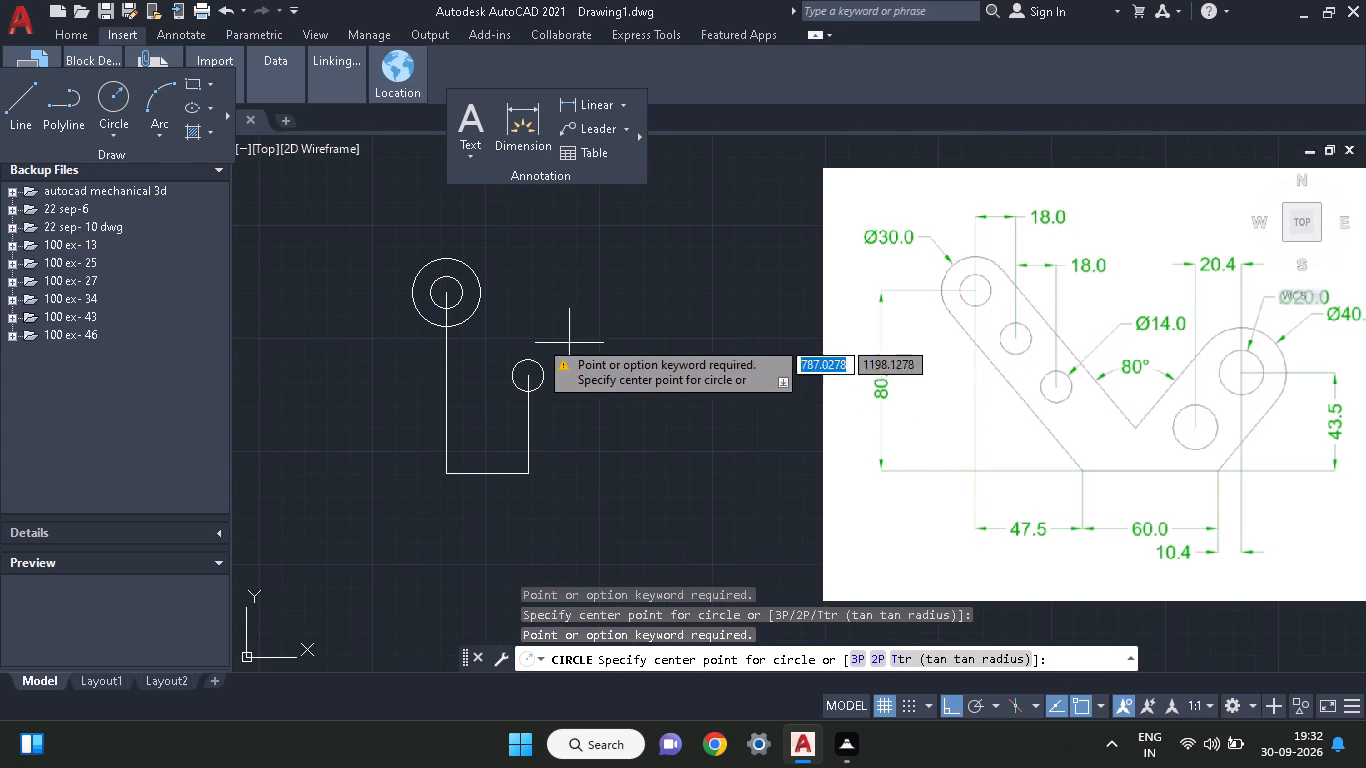
# Draw a line tangent to the lower-left side of the radius 15 circle, ending at the right end of the horizontal base line.
pyautogui.click(30, 85)
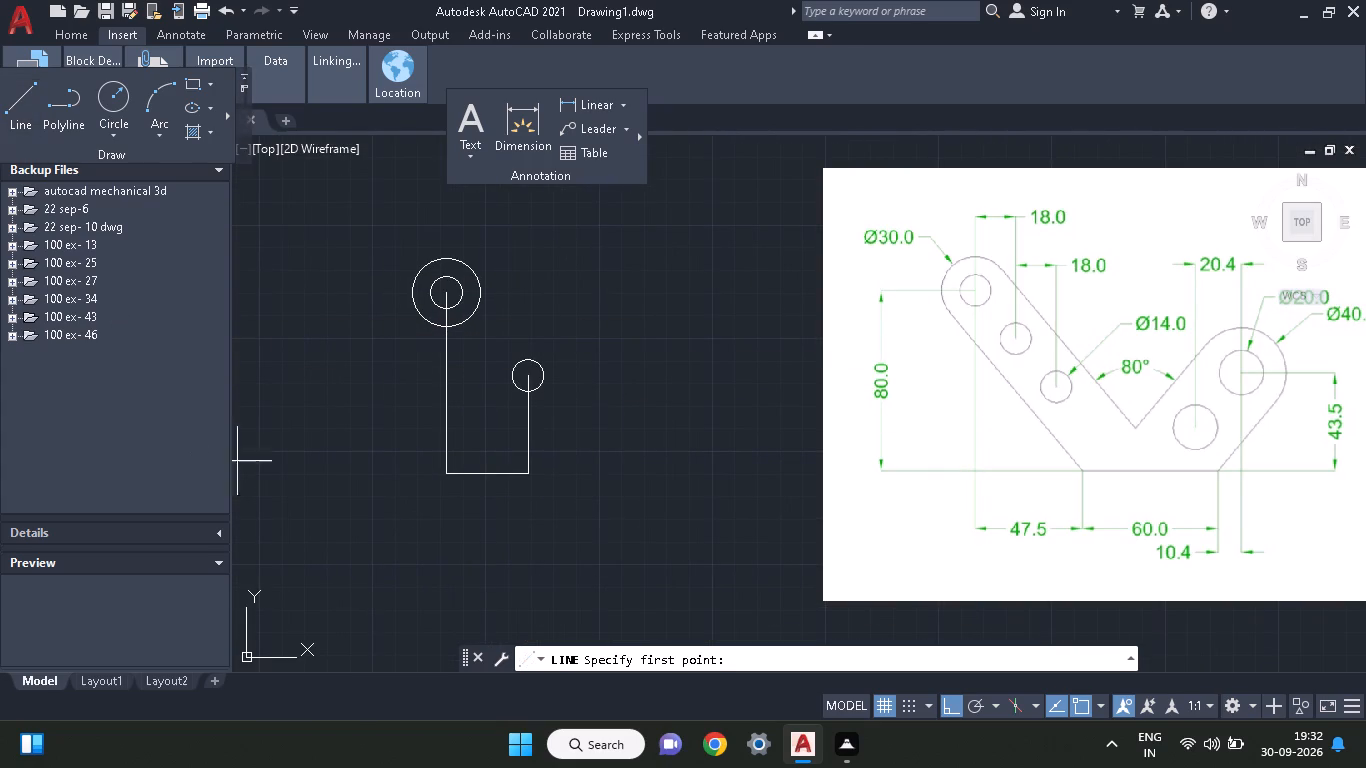
pyautogui.press('t')
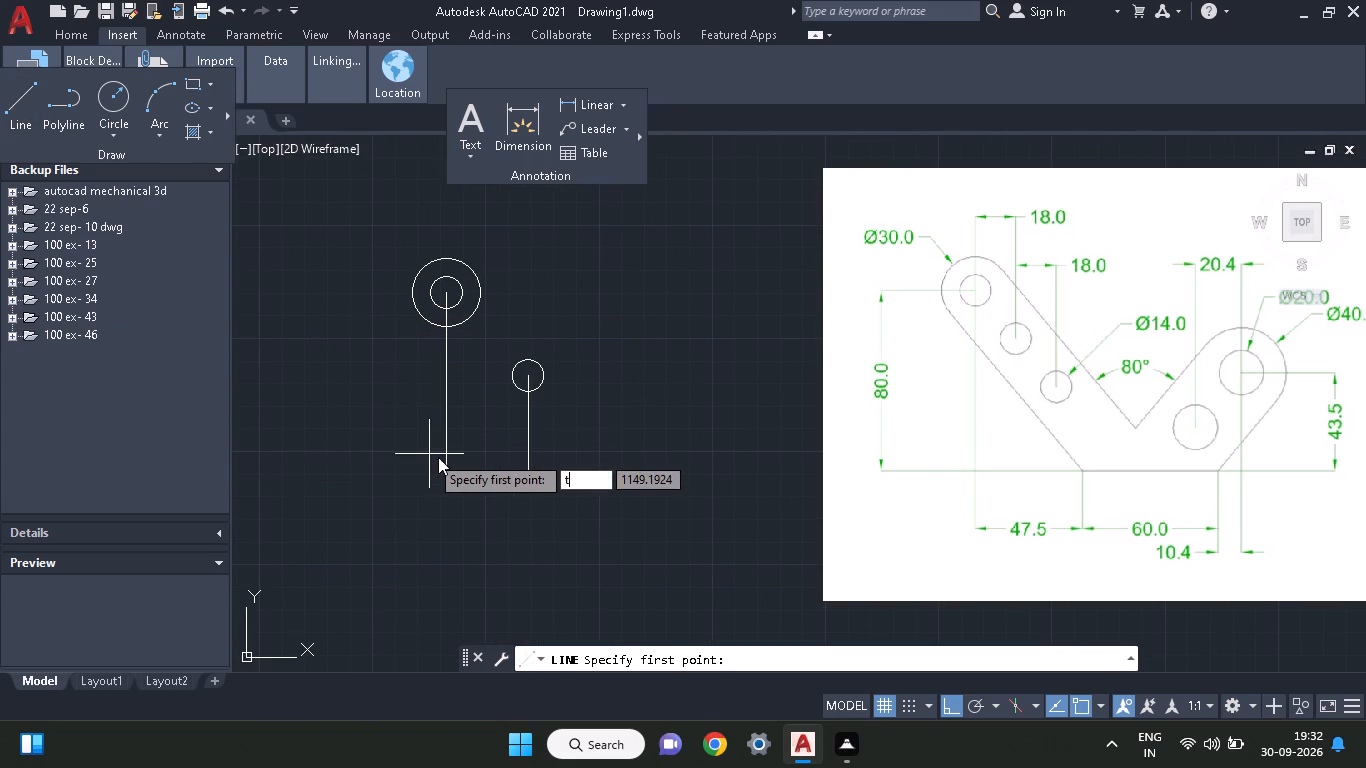
pyautogui.press('a')
pyautogui.press('n')
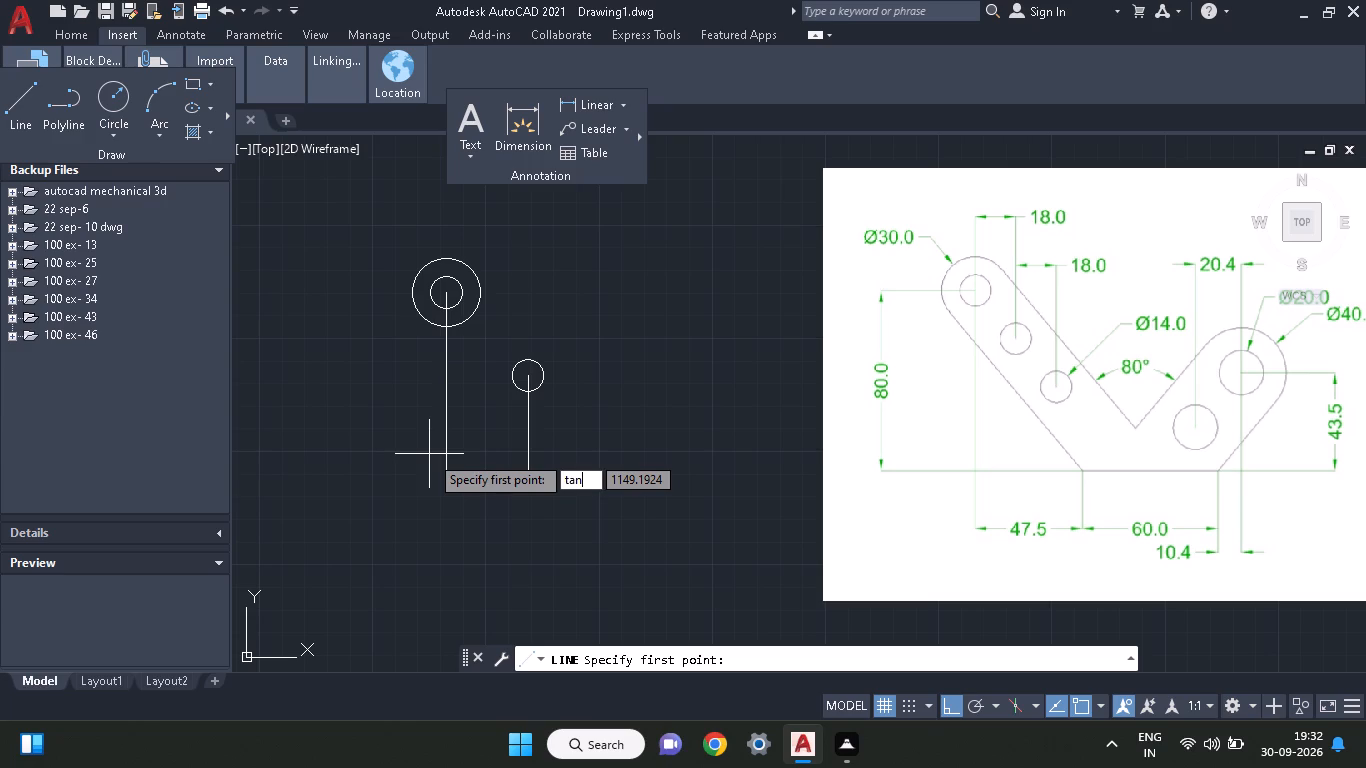
pyautogui.press('space')
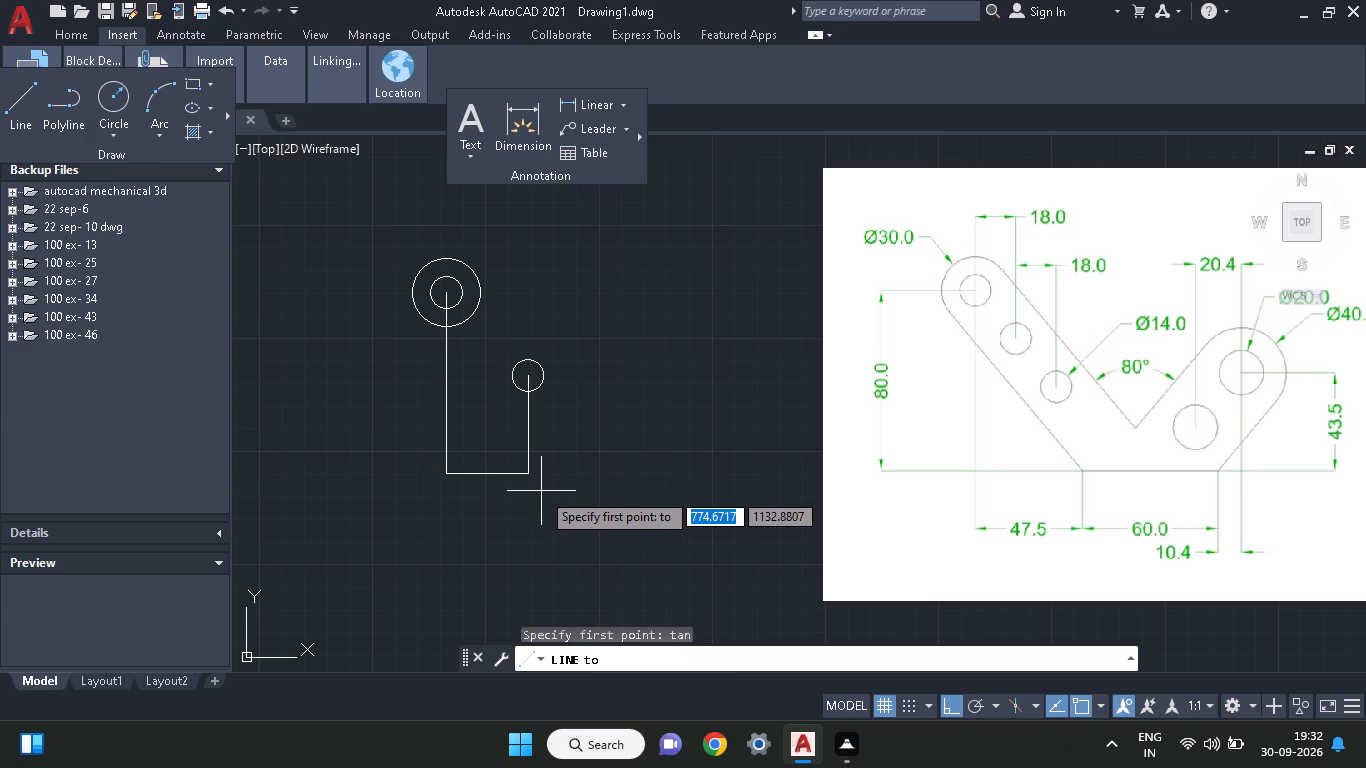
pyautogui.click(421, 309)
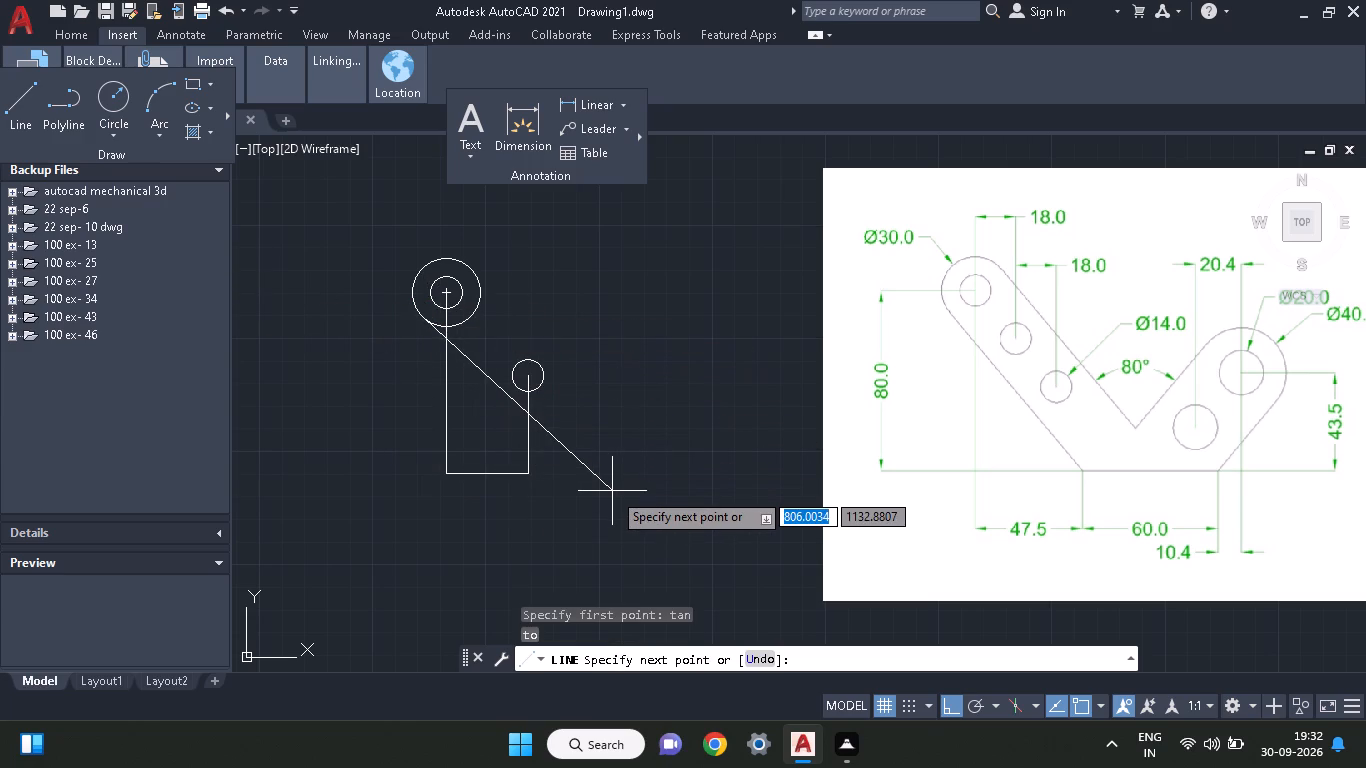
pyautogui.click(531, 473)
pyautogui.rightClick(314, 414)
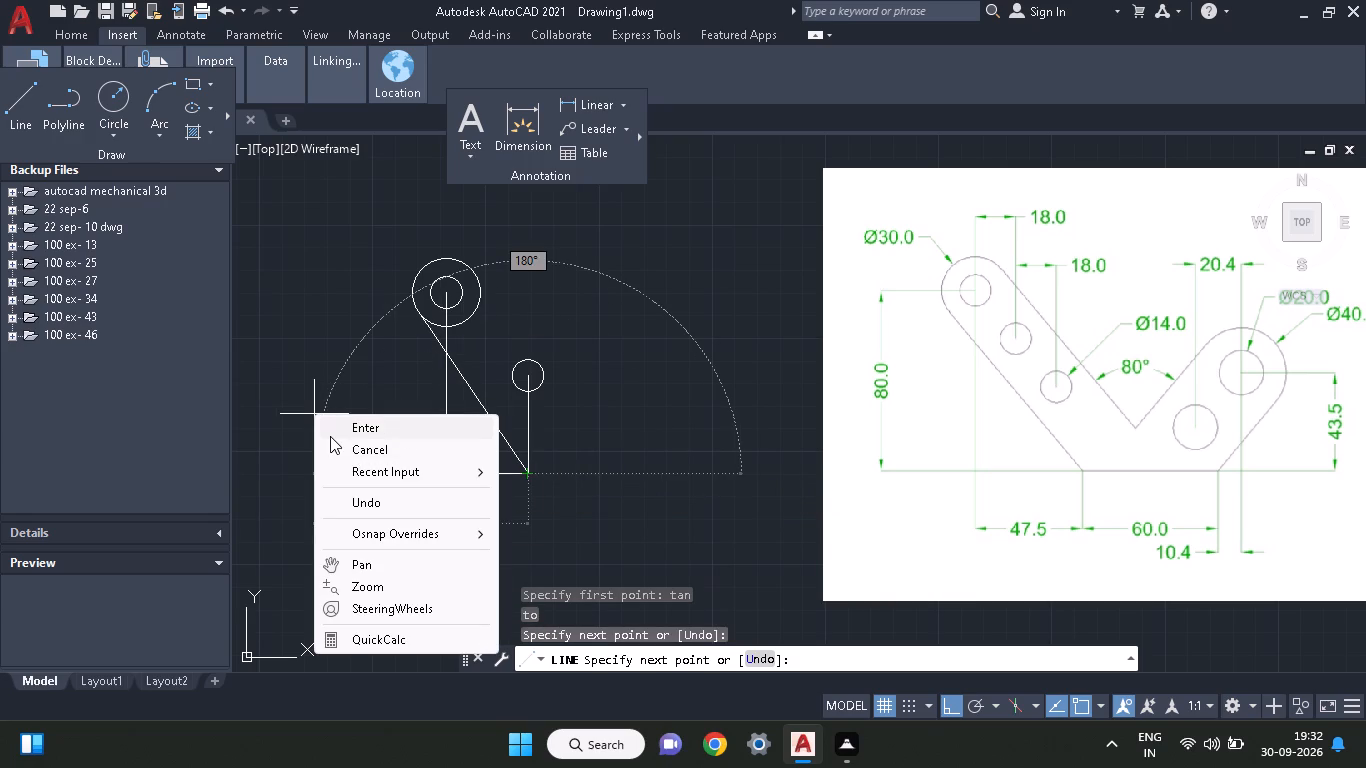
pyautogui.click(330, 436)
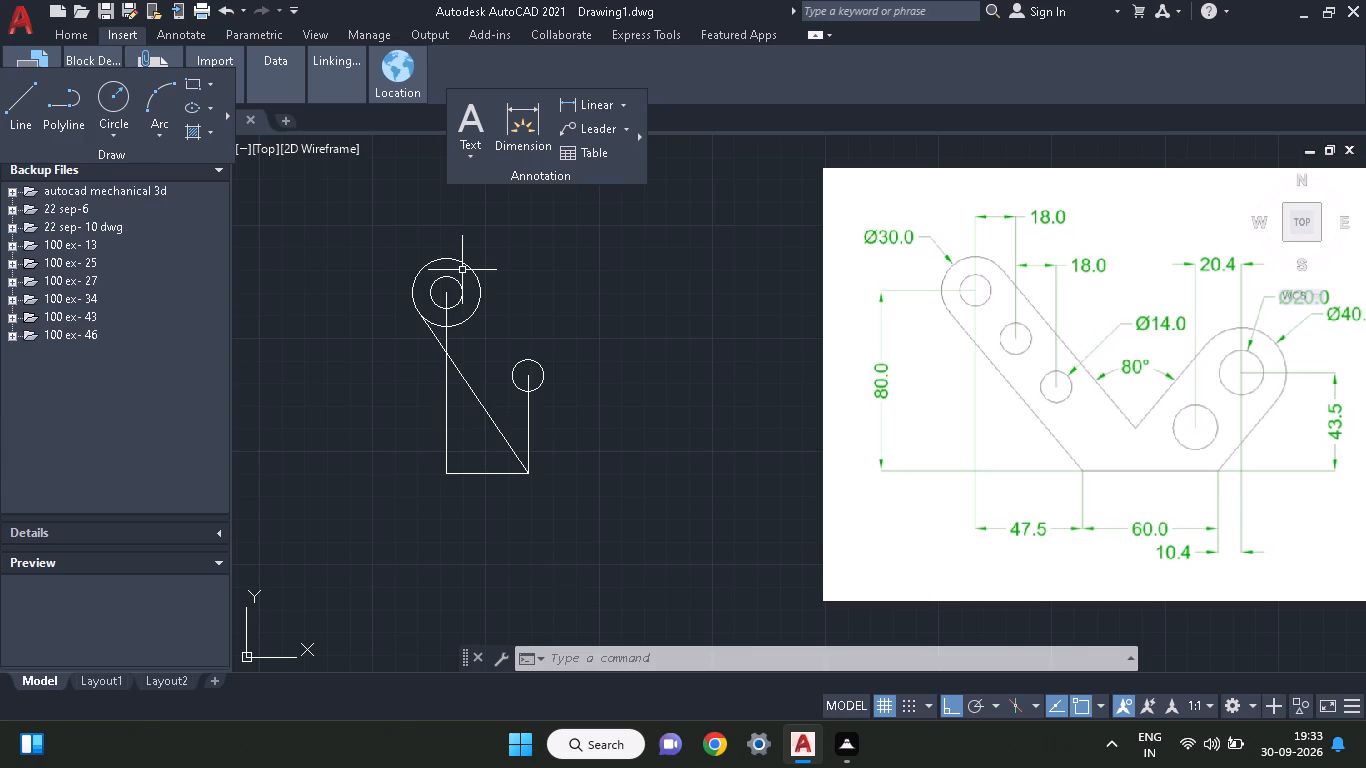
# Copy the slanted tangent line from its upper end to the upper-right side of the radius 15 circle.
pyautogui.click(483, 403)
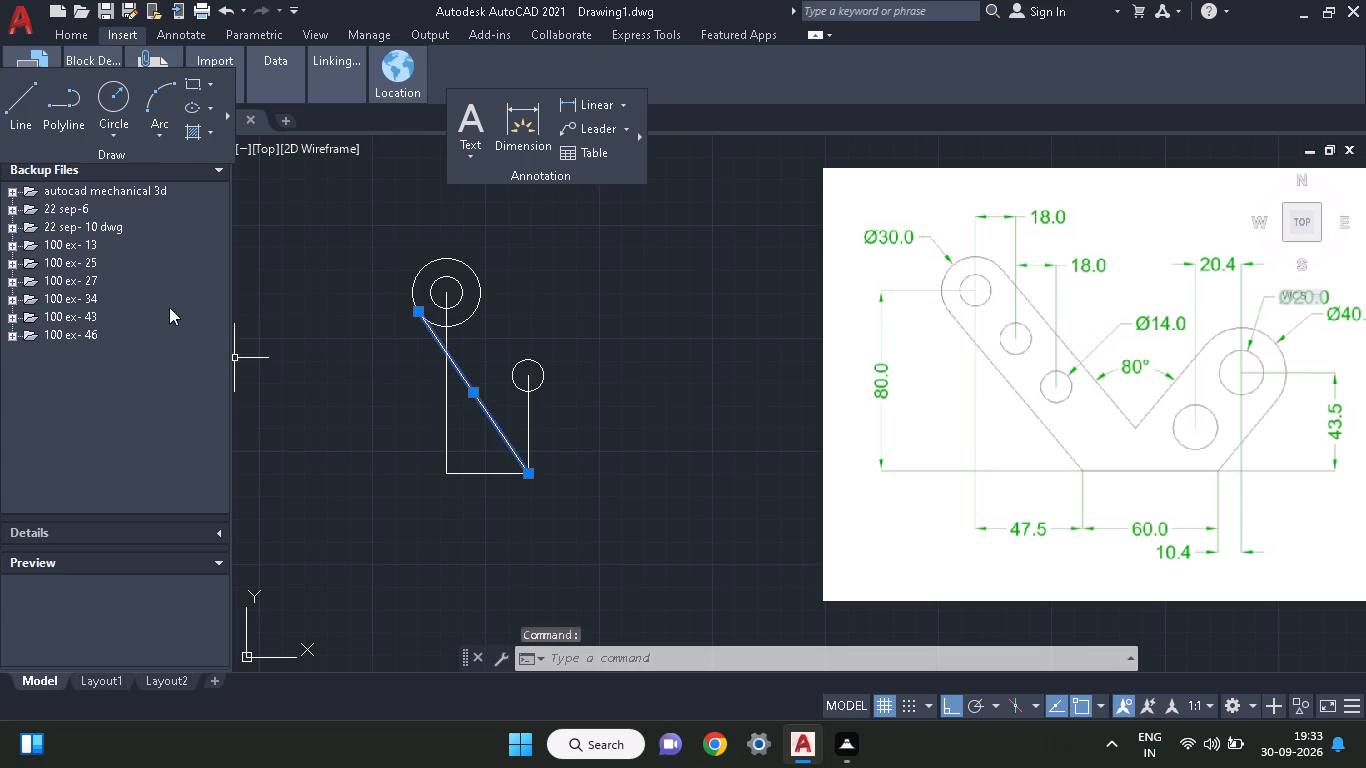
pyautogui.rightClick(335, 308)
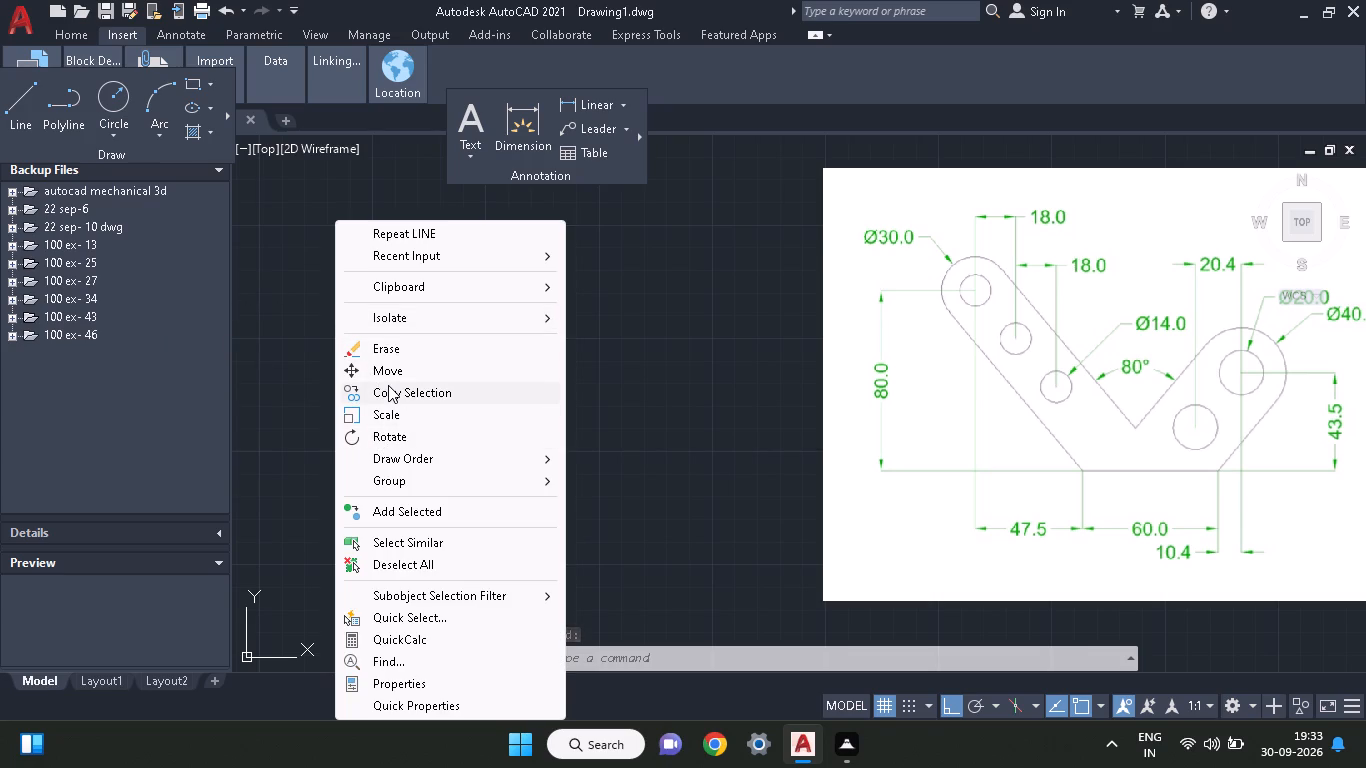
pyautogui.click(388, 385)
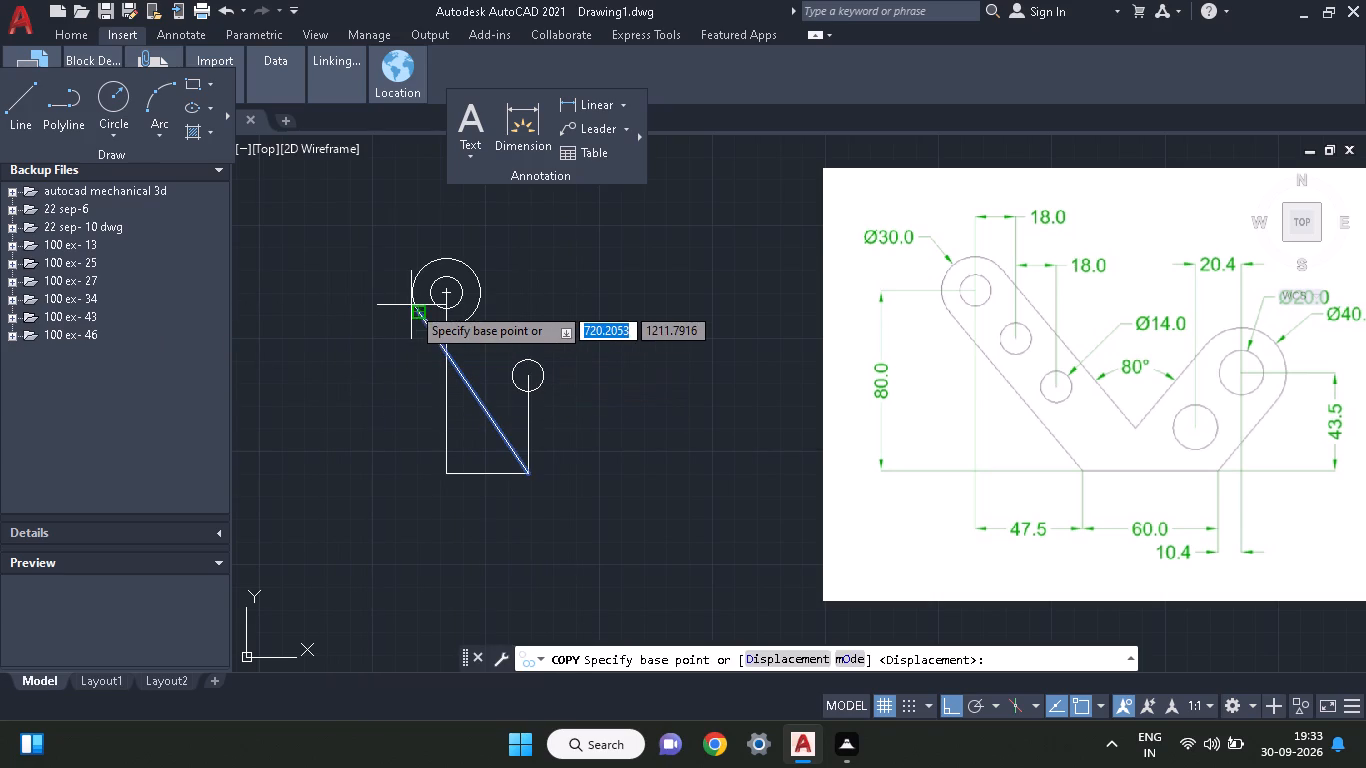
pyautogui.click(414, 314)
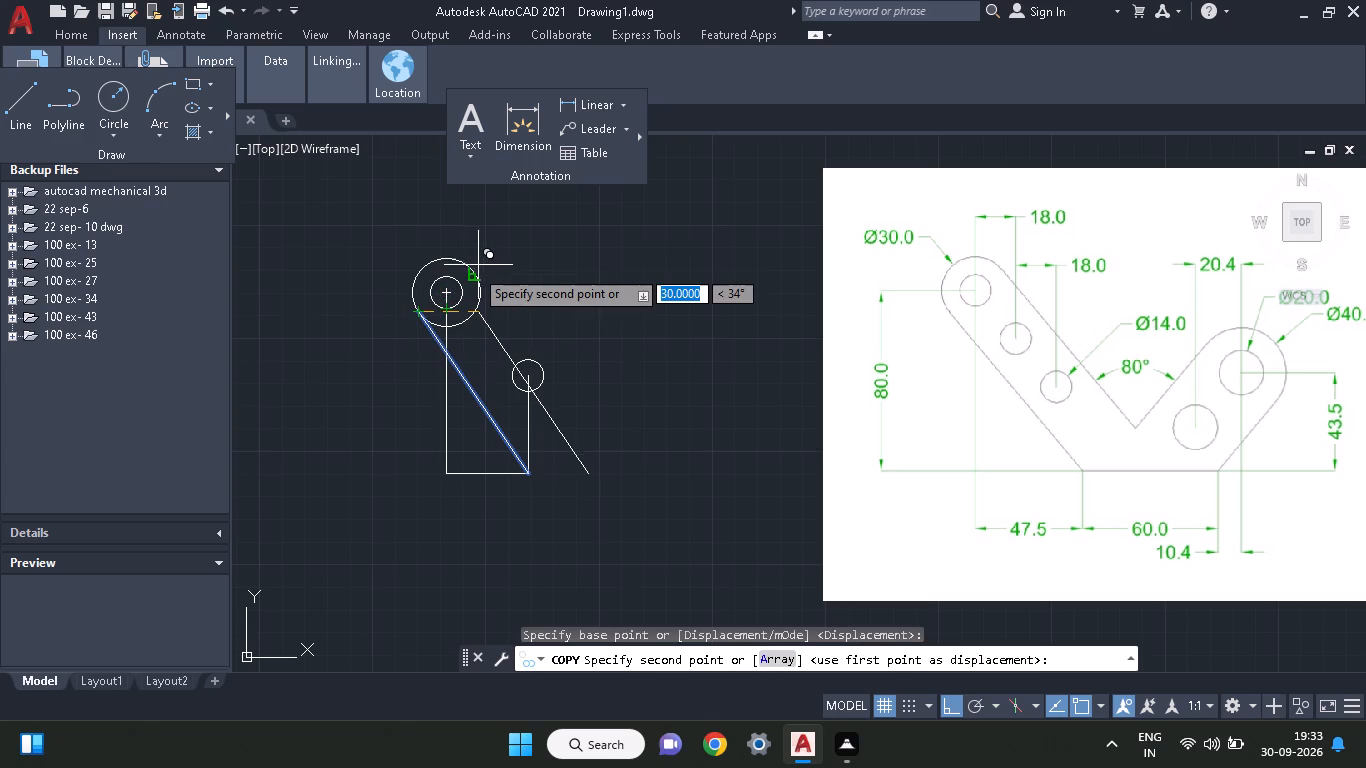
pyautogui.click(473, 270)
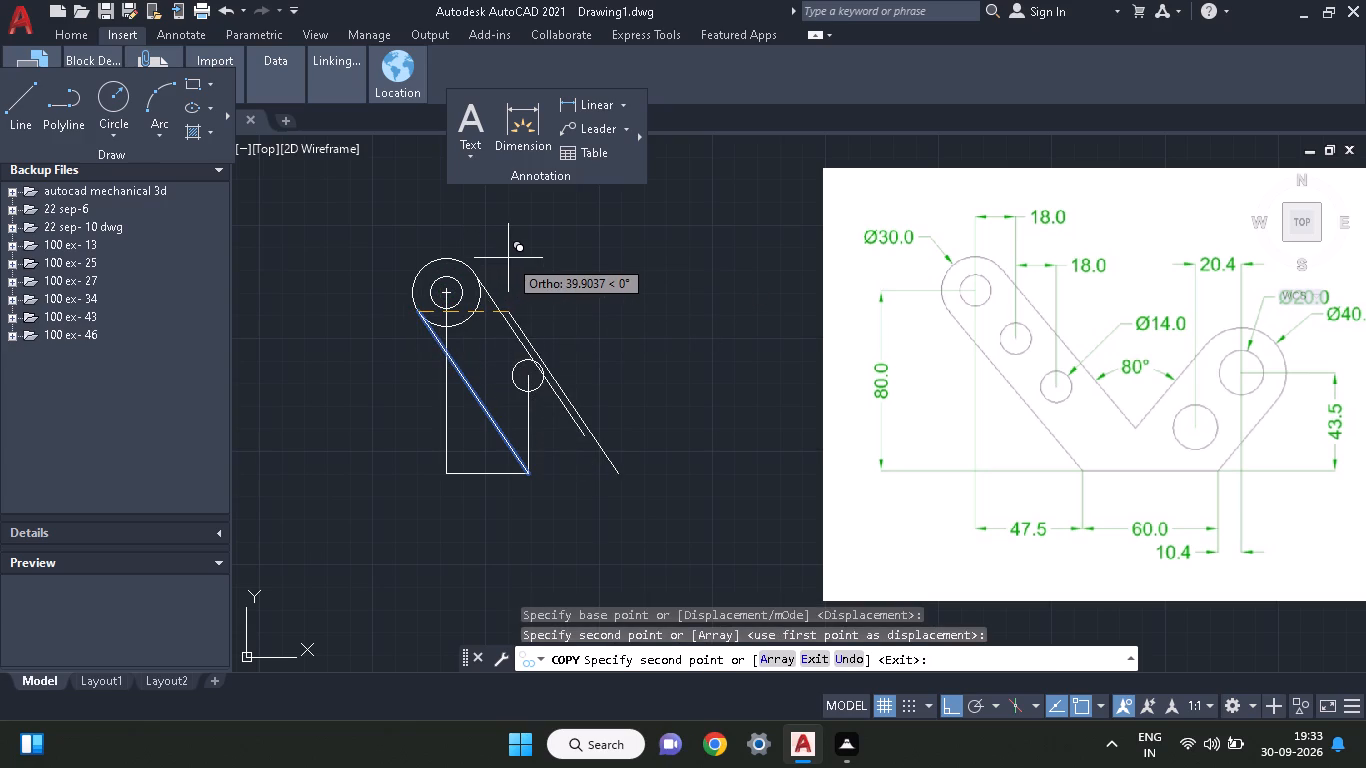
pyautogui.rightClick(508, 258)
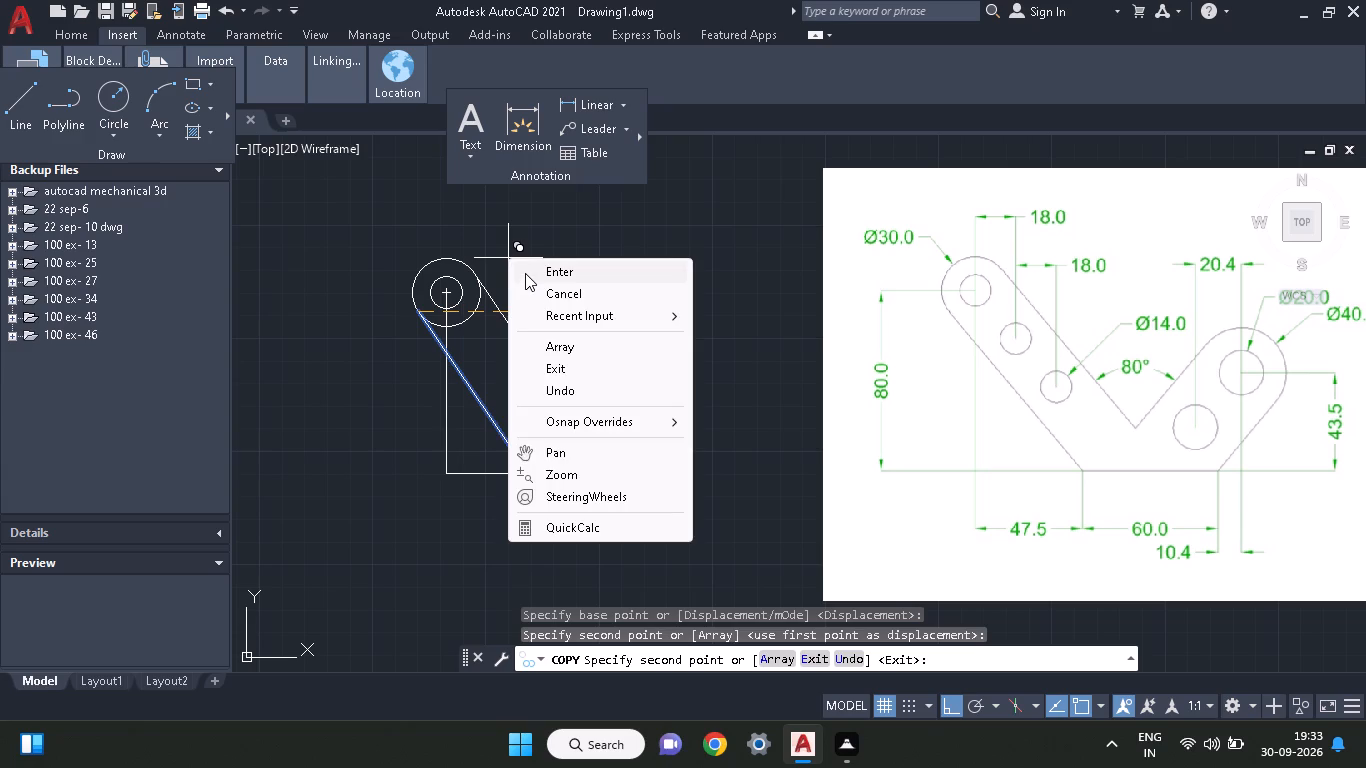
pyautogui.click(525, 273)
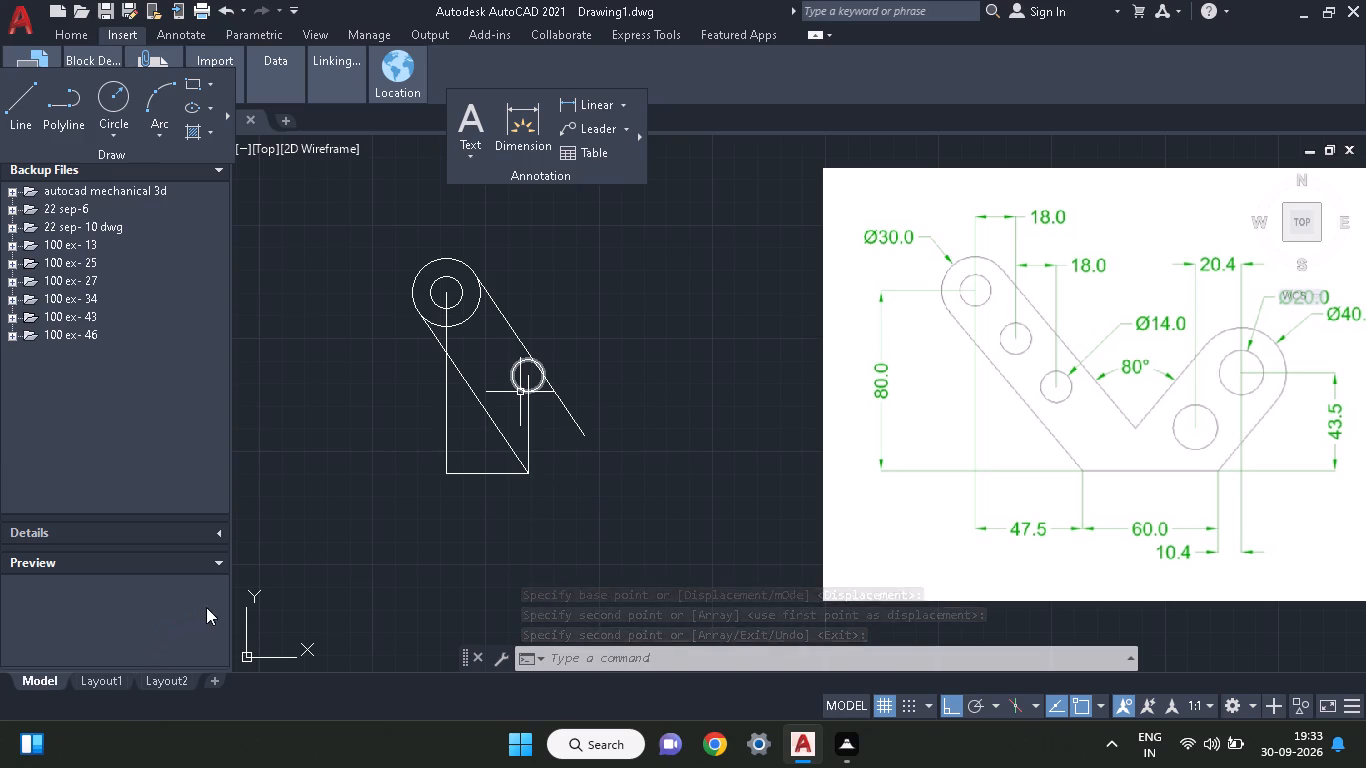
# Erase both slanted lines, the copy and the original tangent line ending at the base line.
pyautogui.click(520, 337)
pyautogui.rightClick(526, 331)
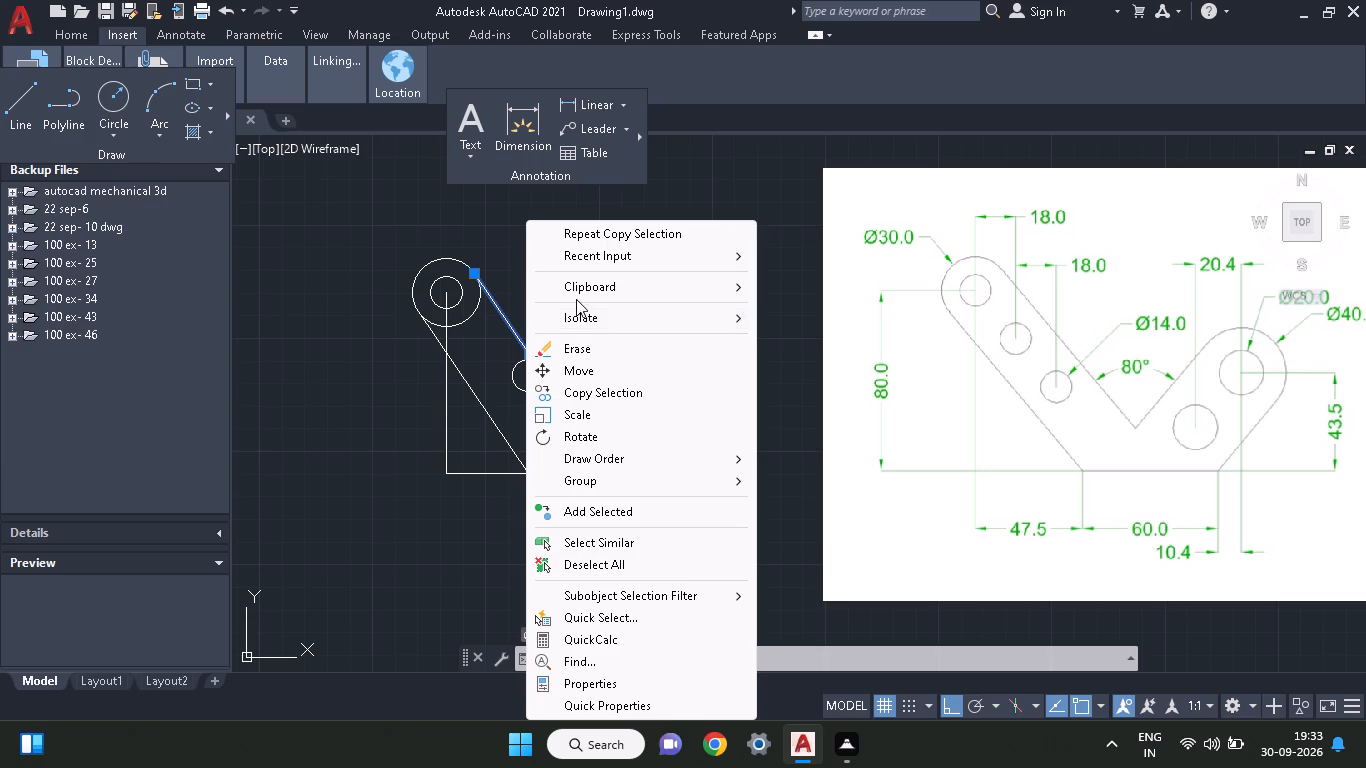
pyautogui.click(563, 344)
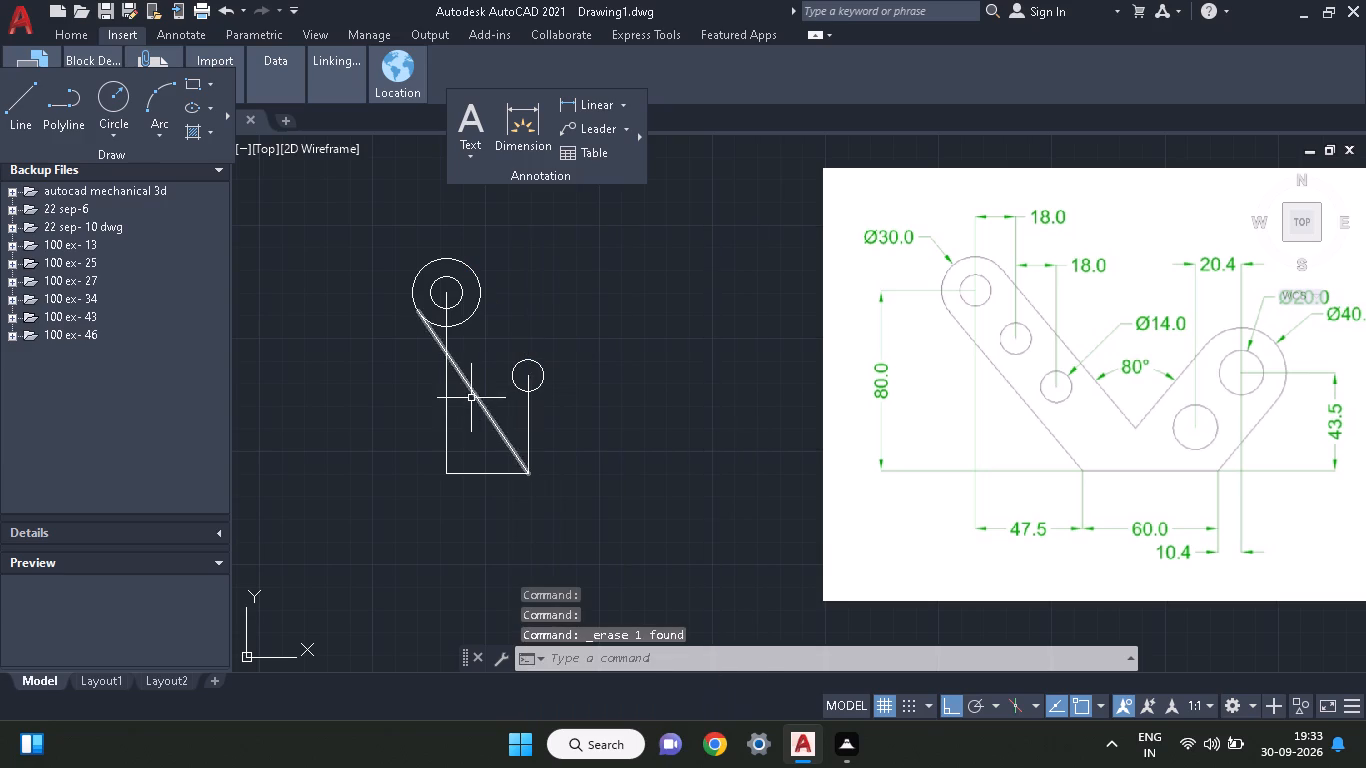
pyautogui.click(471, 398)
pyautogui.rightClick(400, 401)
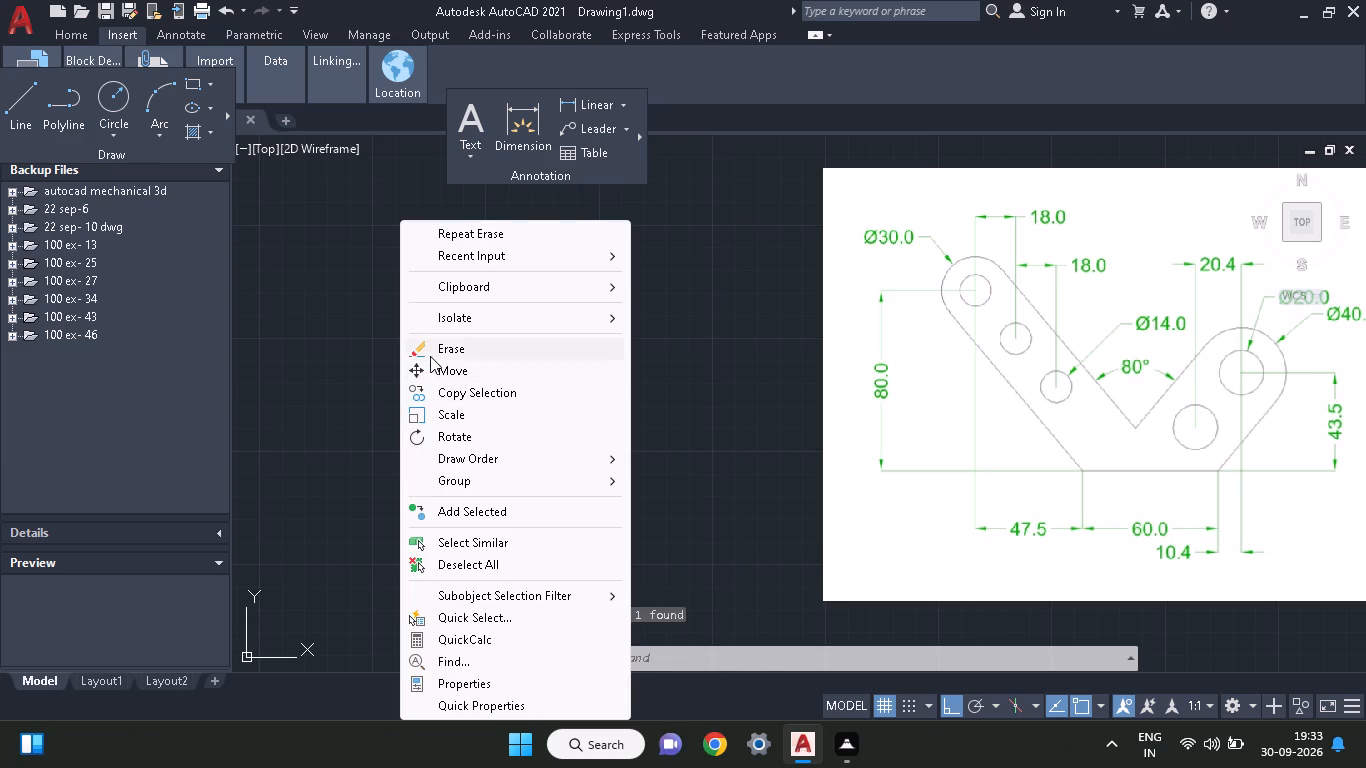
pyautogui.click(432, 347)
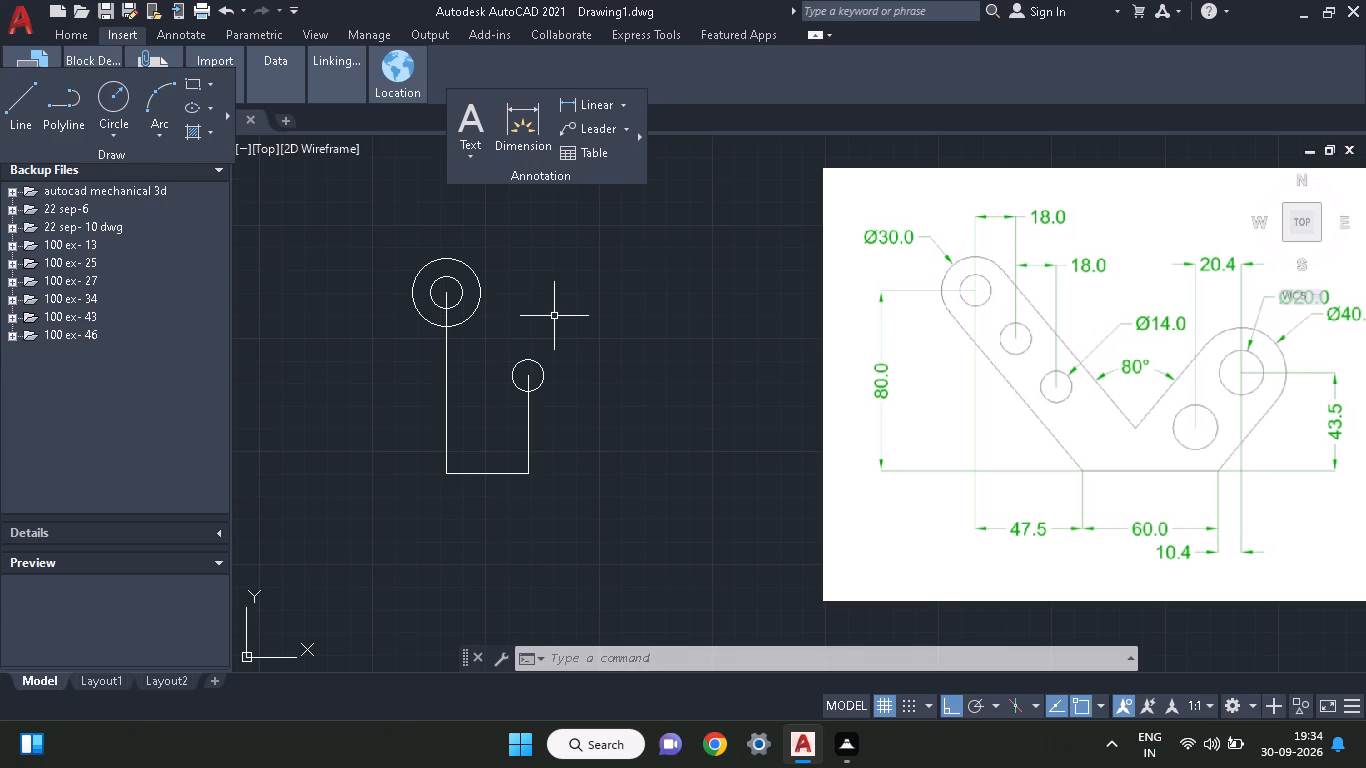
# Examine the reference image's hole spacings and dimensions alongside the partial drawing.
pyautogui.moveTo(554, 321); pyautogui.dragTo(501, 362, button='middle')
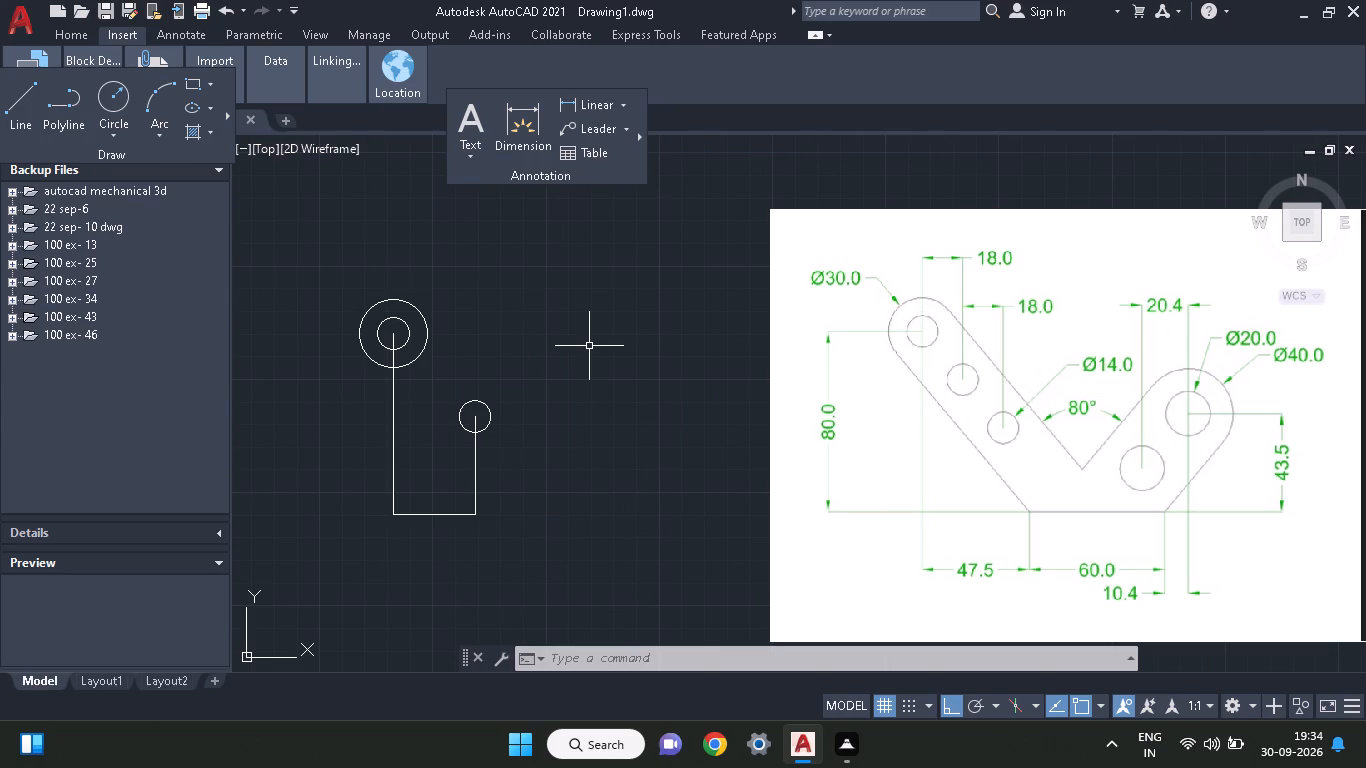
pyautogui.scroll(-1, 589, 346)
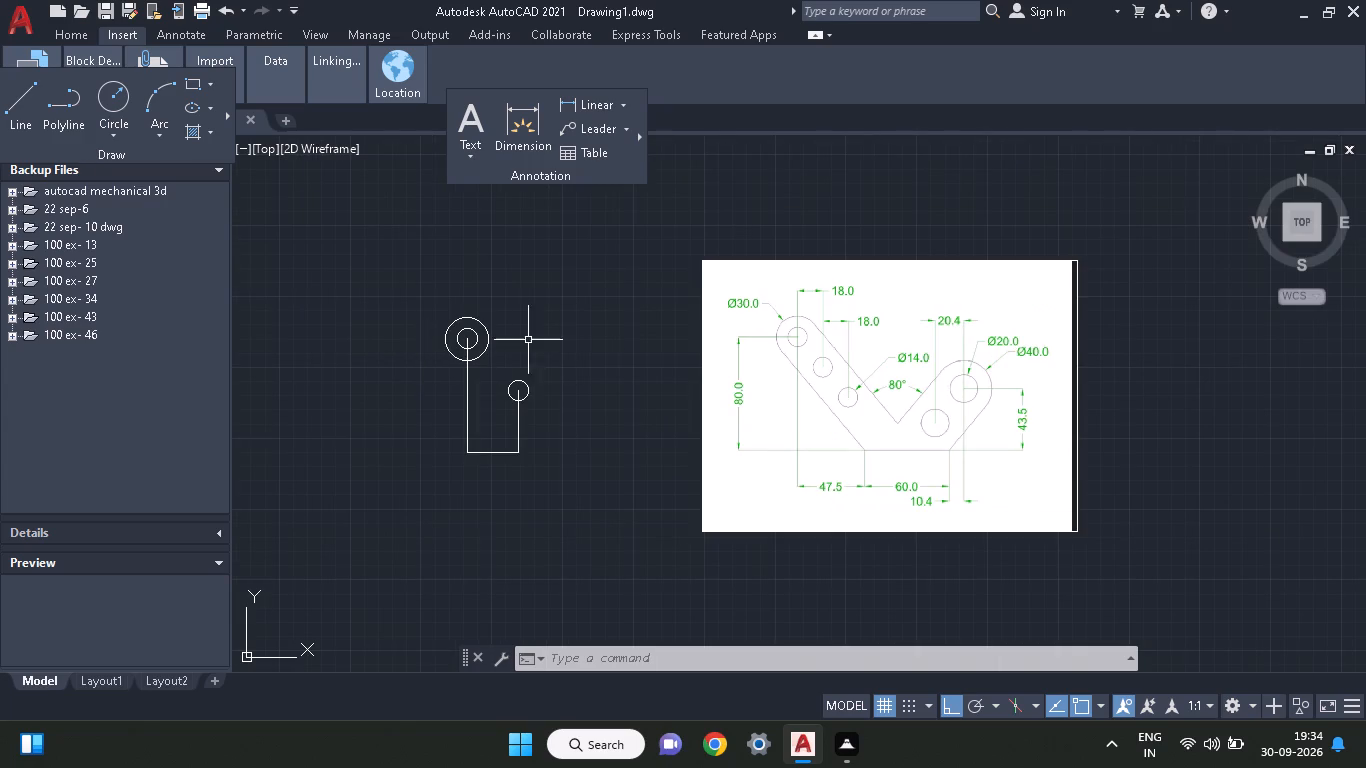
pyautogui.scroll(-2, 615, 362)
pyautogui.scroll(4, 861, 422)
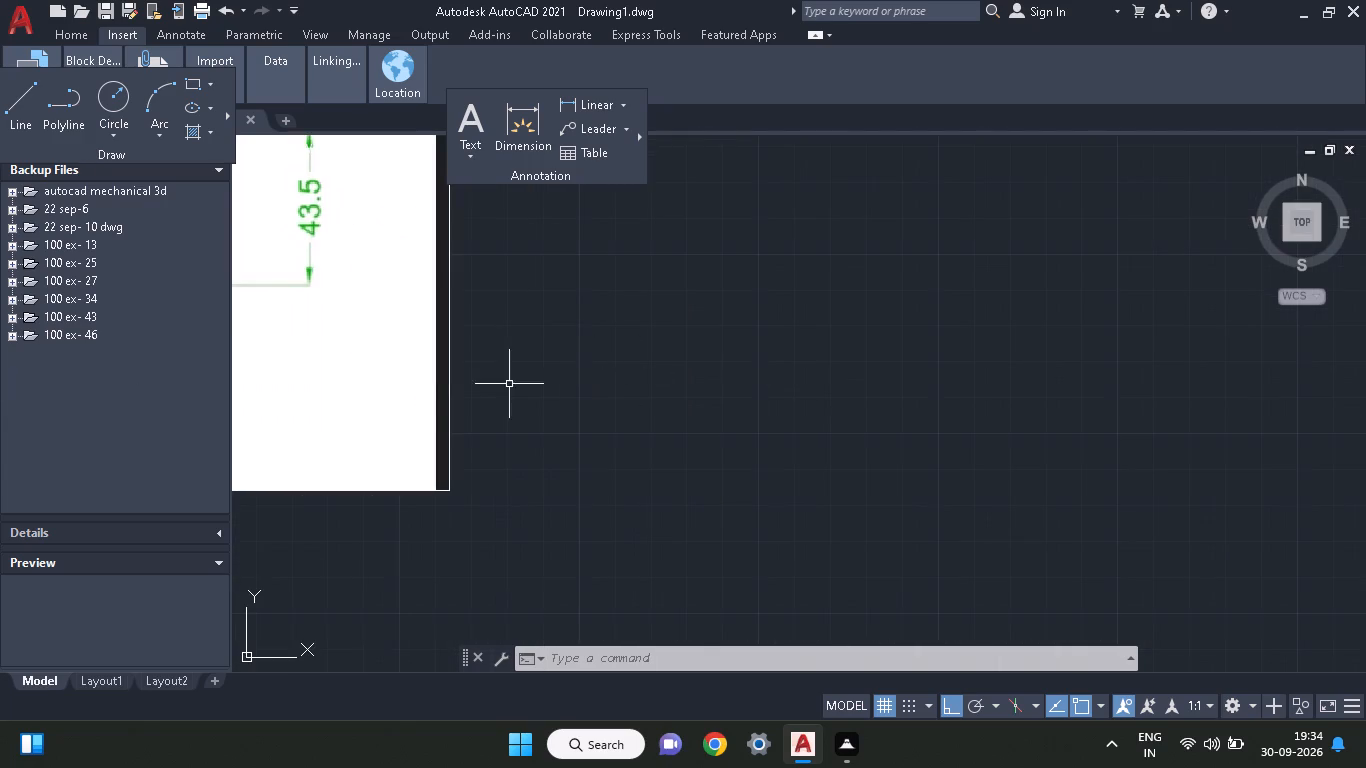
pyautogui.scroll(1, 442, 385)
pyautogui.moveTo(443, 385); pyautogui.dragTo(1325, 498, button='middle')
pyautogui.moveTo(572, 535); pyautogui.dragTo(1200, 438, button='middle')
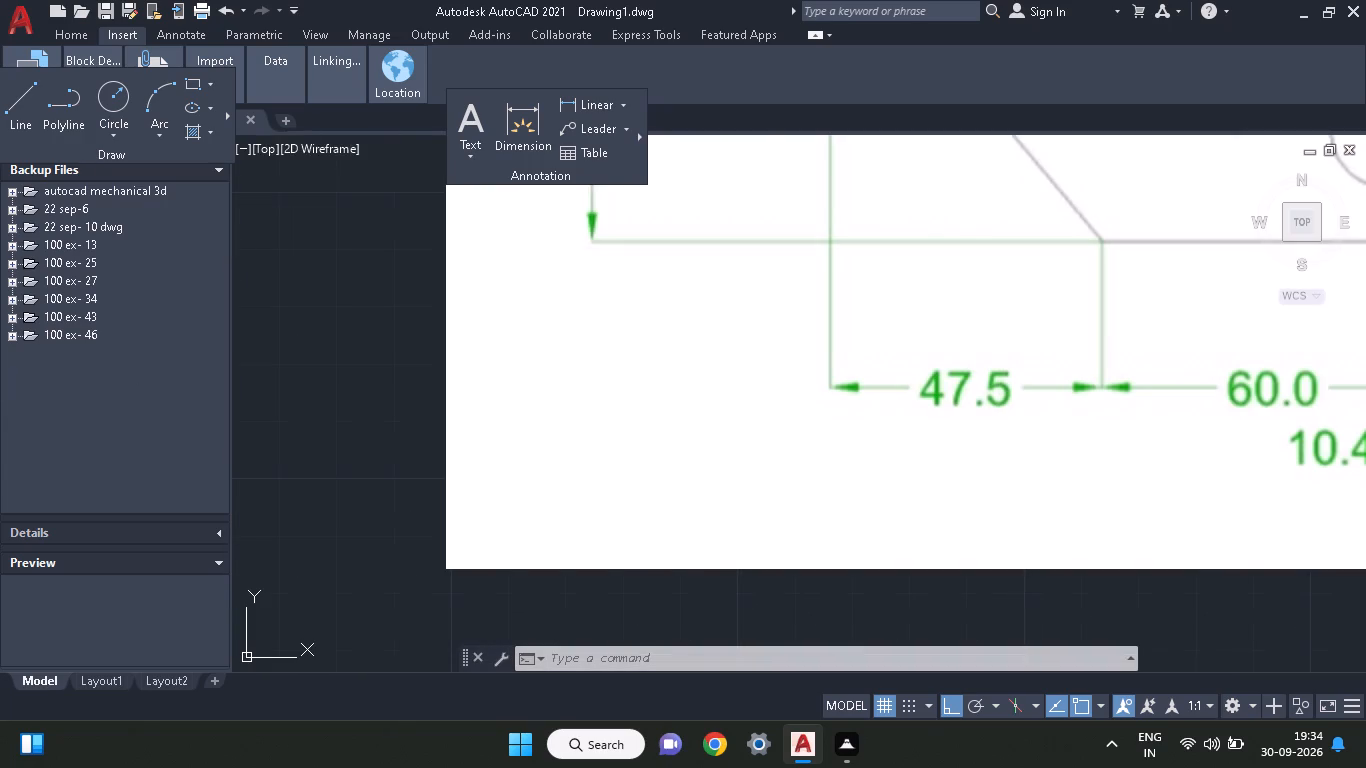
pyautogui.scroll(-3, 599, 434)
pyautogui.scroll(1, 519, 410)
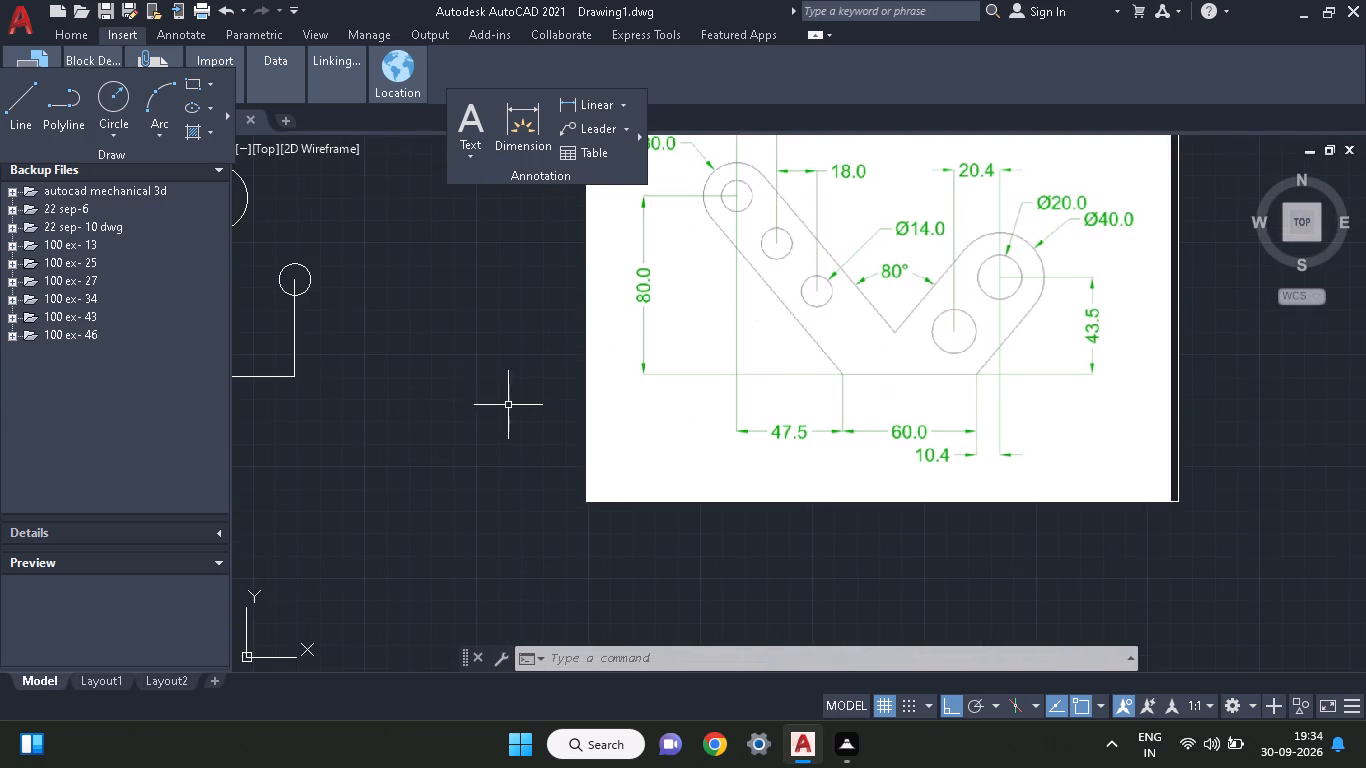
pyautogui.moveTo(453, 390); pyautogui.dragTo(543, 483, button='middle')
pyautogui.scroll(-1, 365, 341)
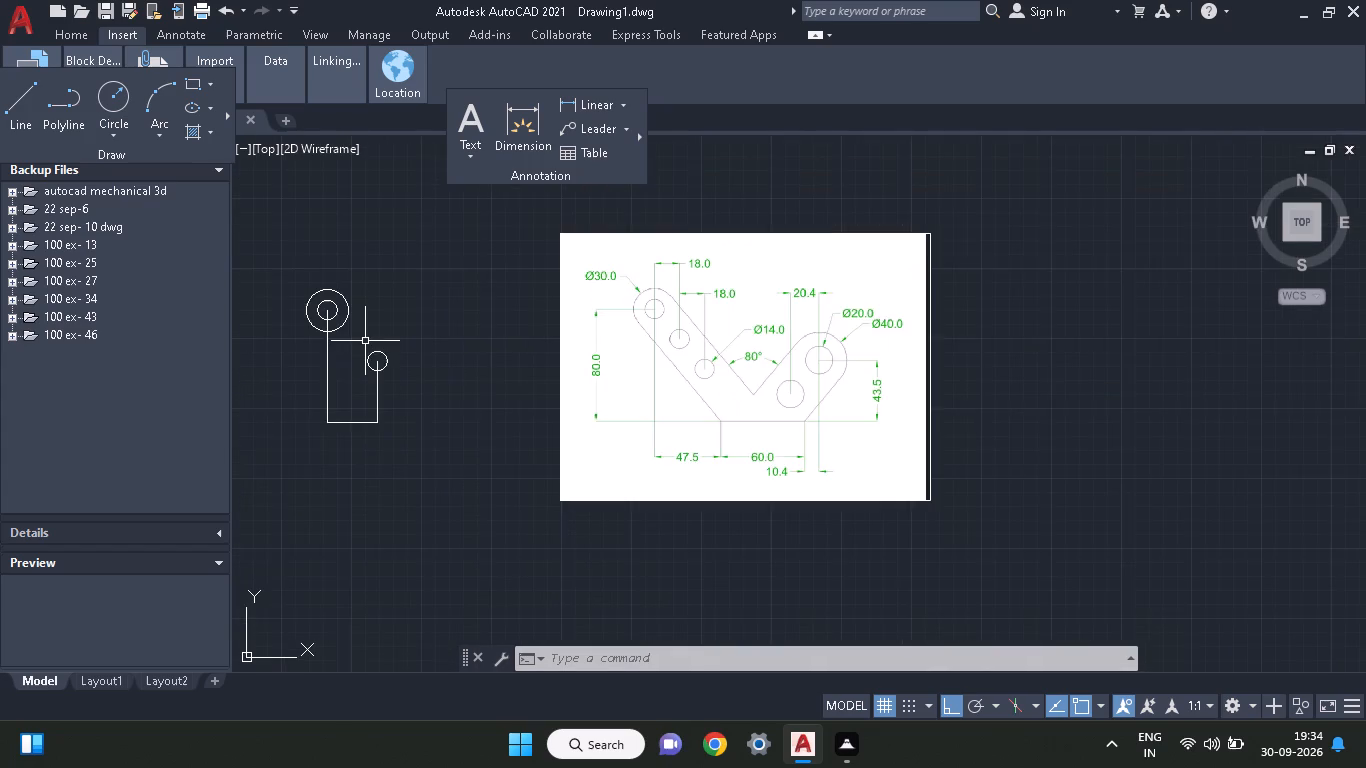
pyautogui.scroll(3, 365, 341)
pyautogui.scroll(-2, 365, 341)
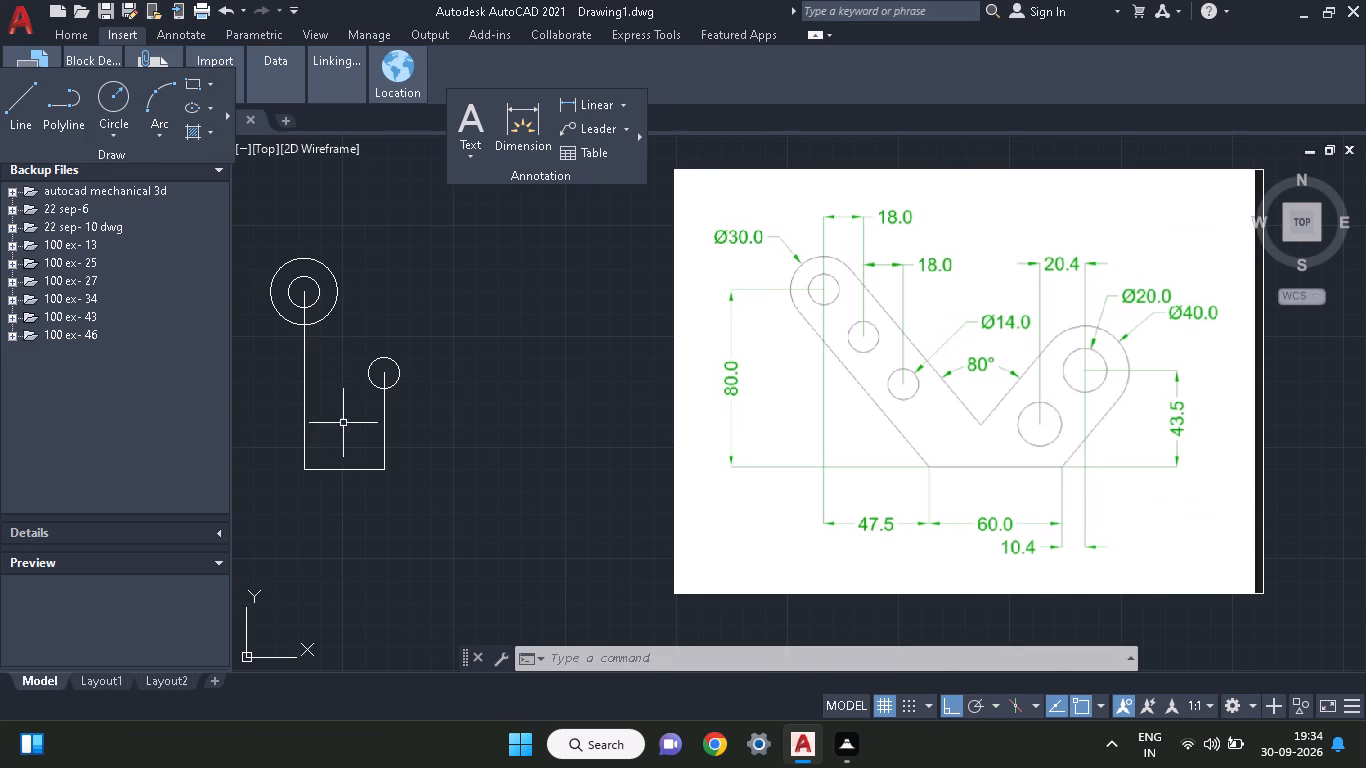
# Erase the separate radius 7 circle and the 43.5-long vertical line beneath it.
pyautogui.click(367, 380)
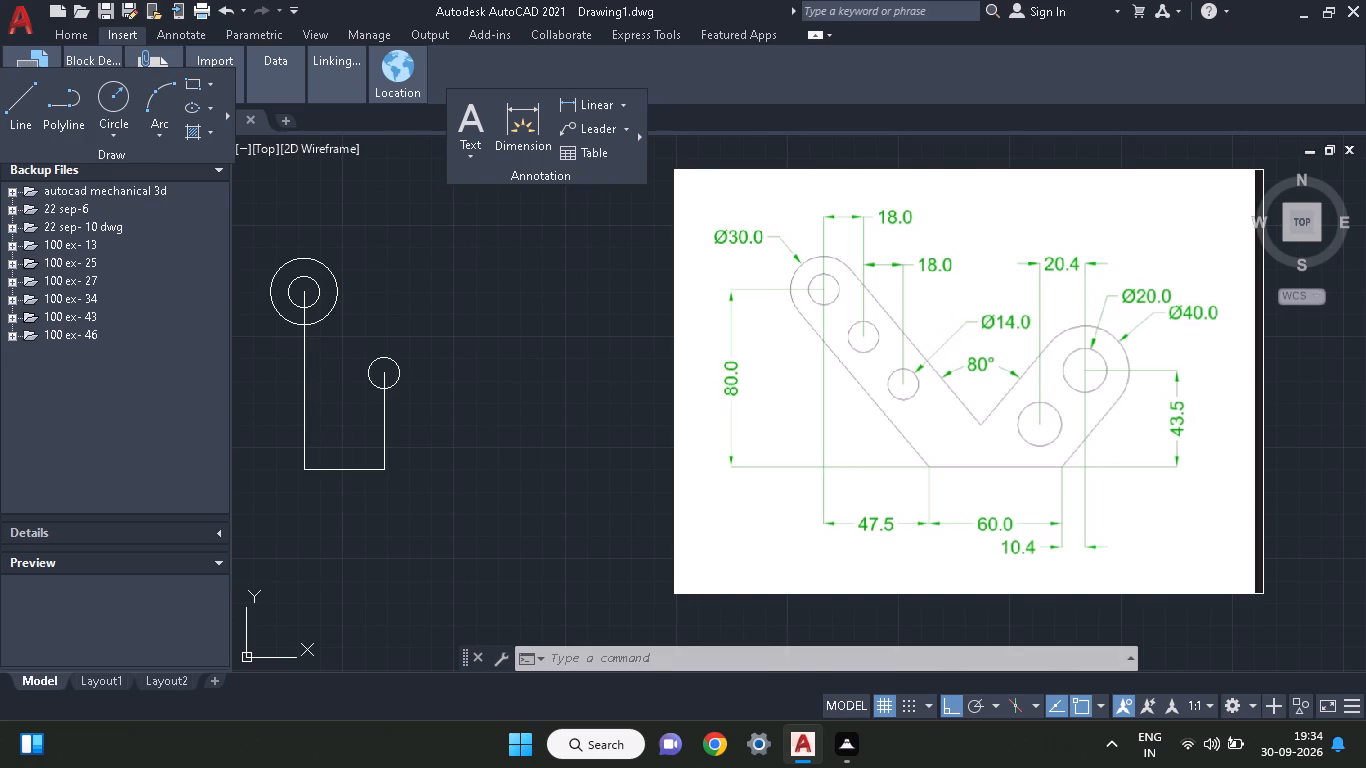
pyautogui.rightClick(364, 329)
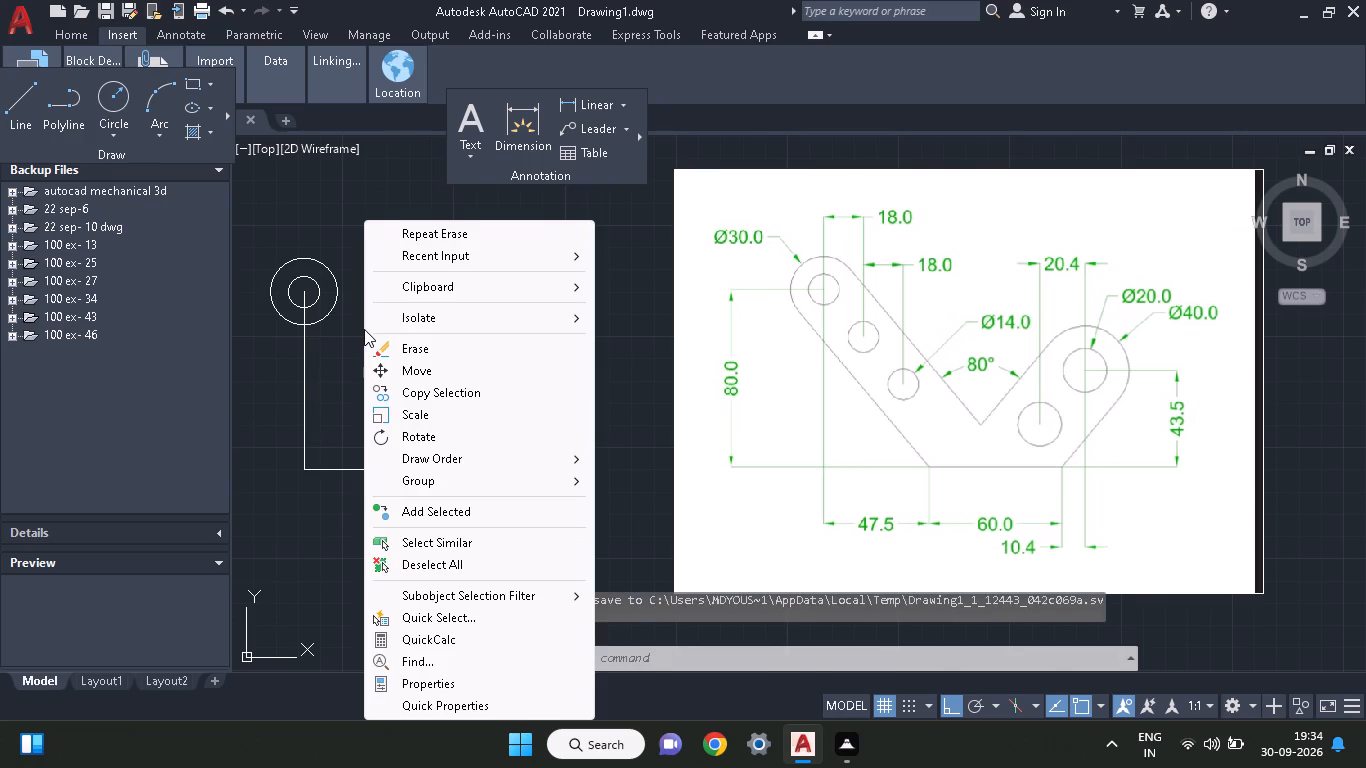
pyautogui.click(390, 339)
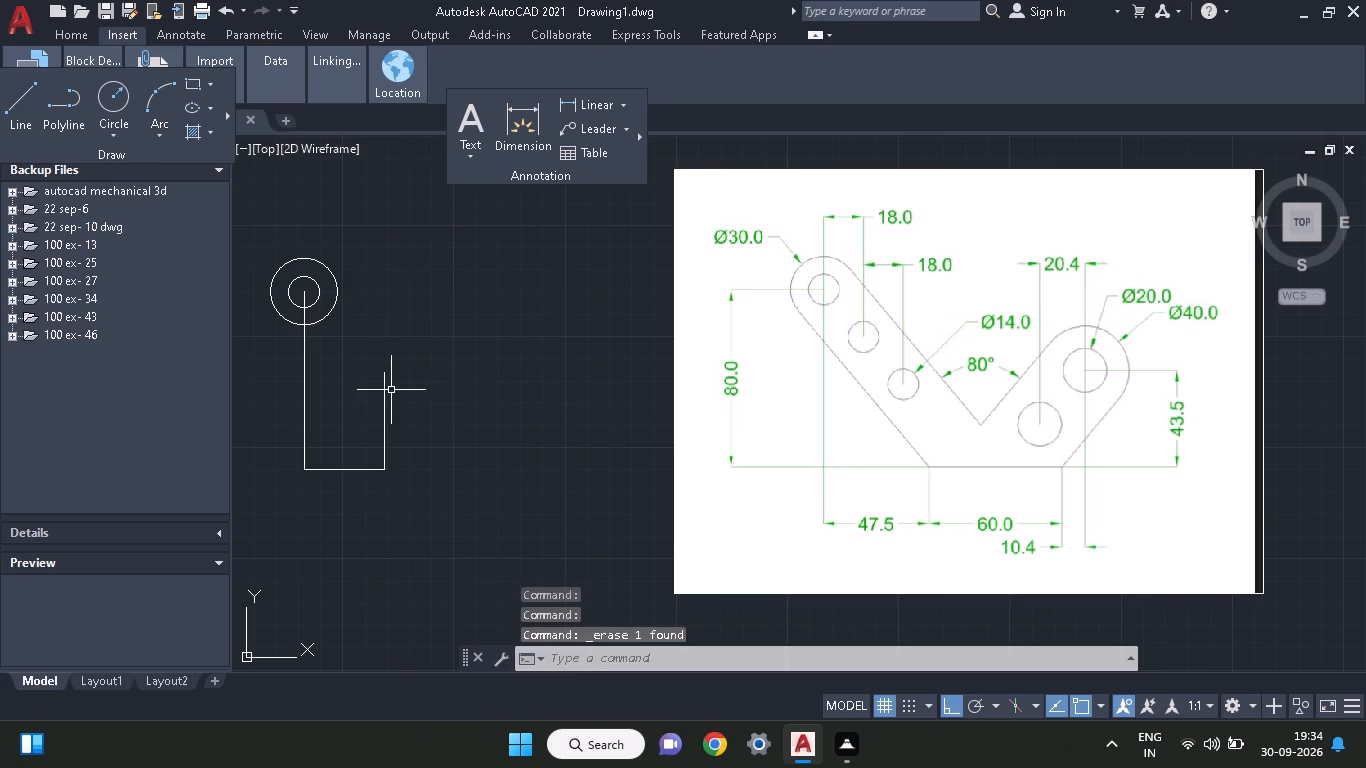
pyautogui.click(381, 395)
pyautogui.rightClick(391, 394)
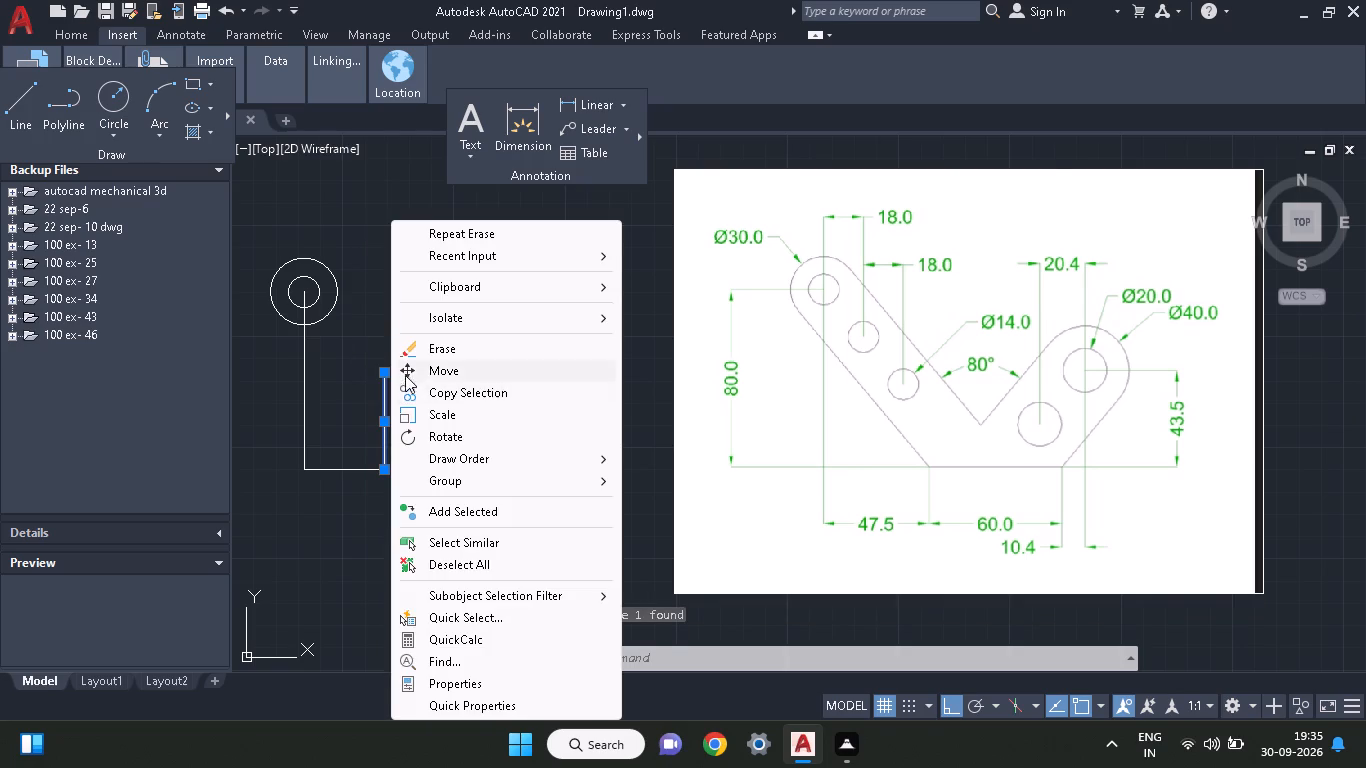
pyautogui.click(408, 355)
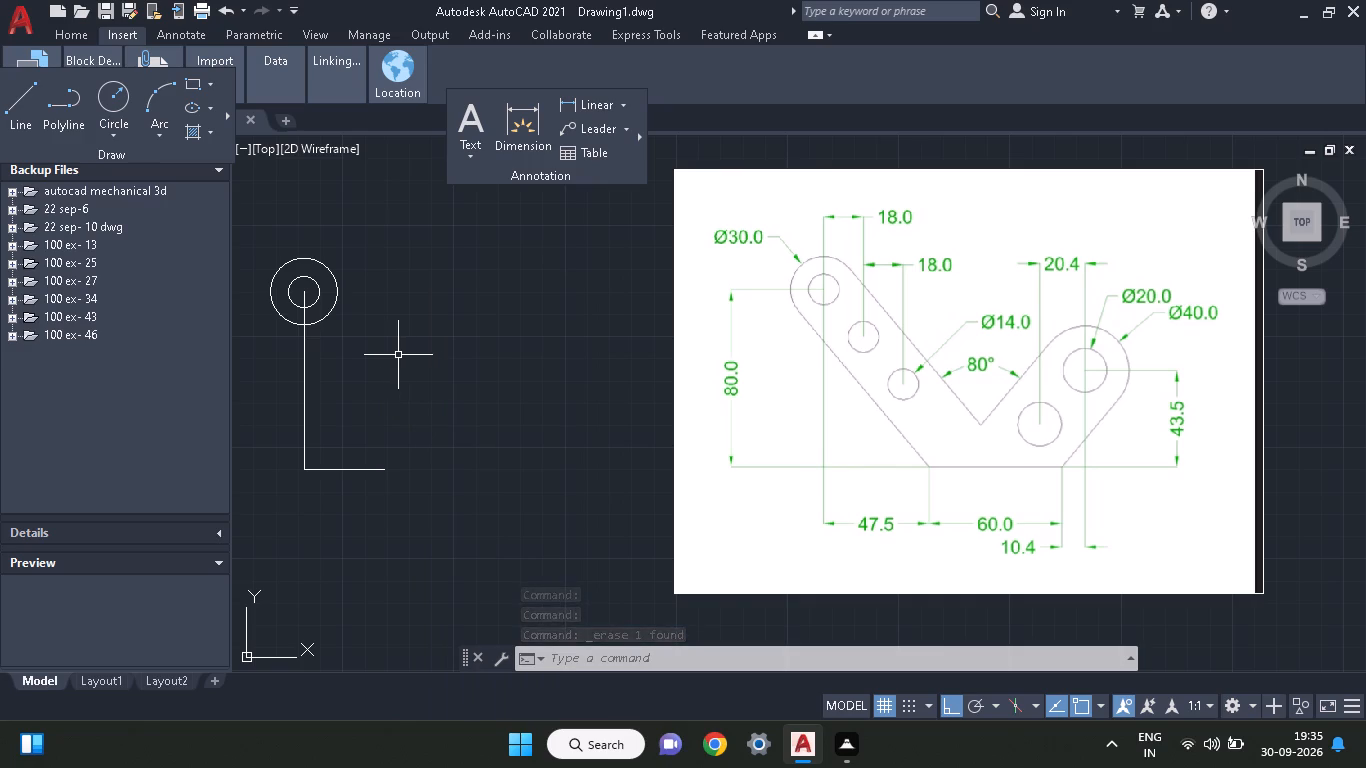
# Draw a circle of radius 7 centred 18 rightward and 18 downward from the concentric circles' centre, using tracking.
pyautogui.click(105, 89)
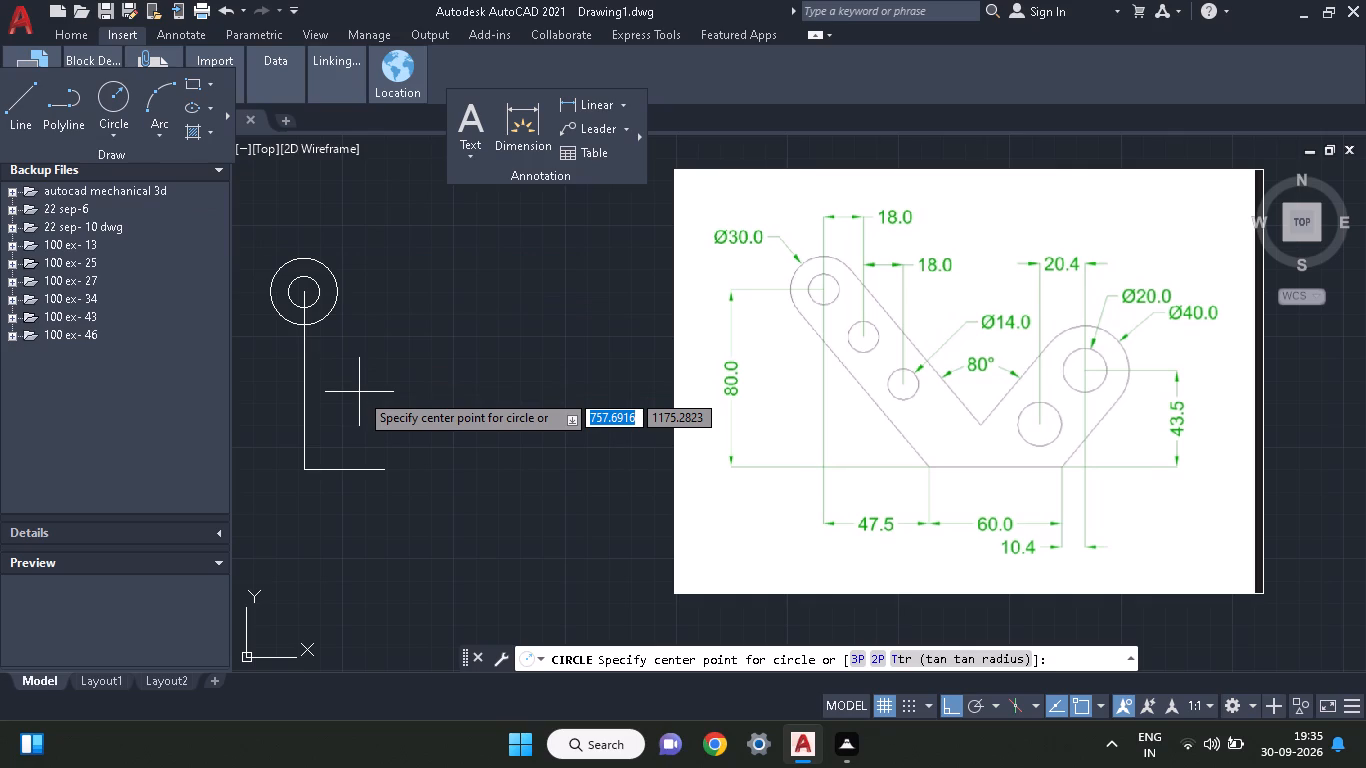
pyautogui.write('tk')
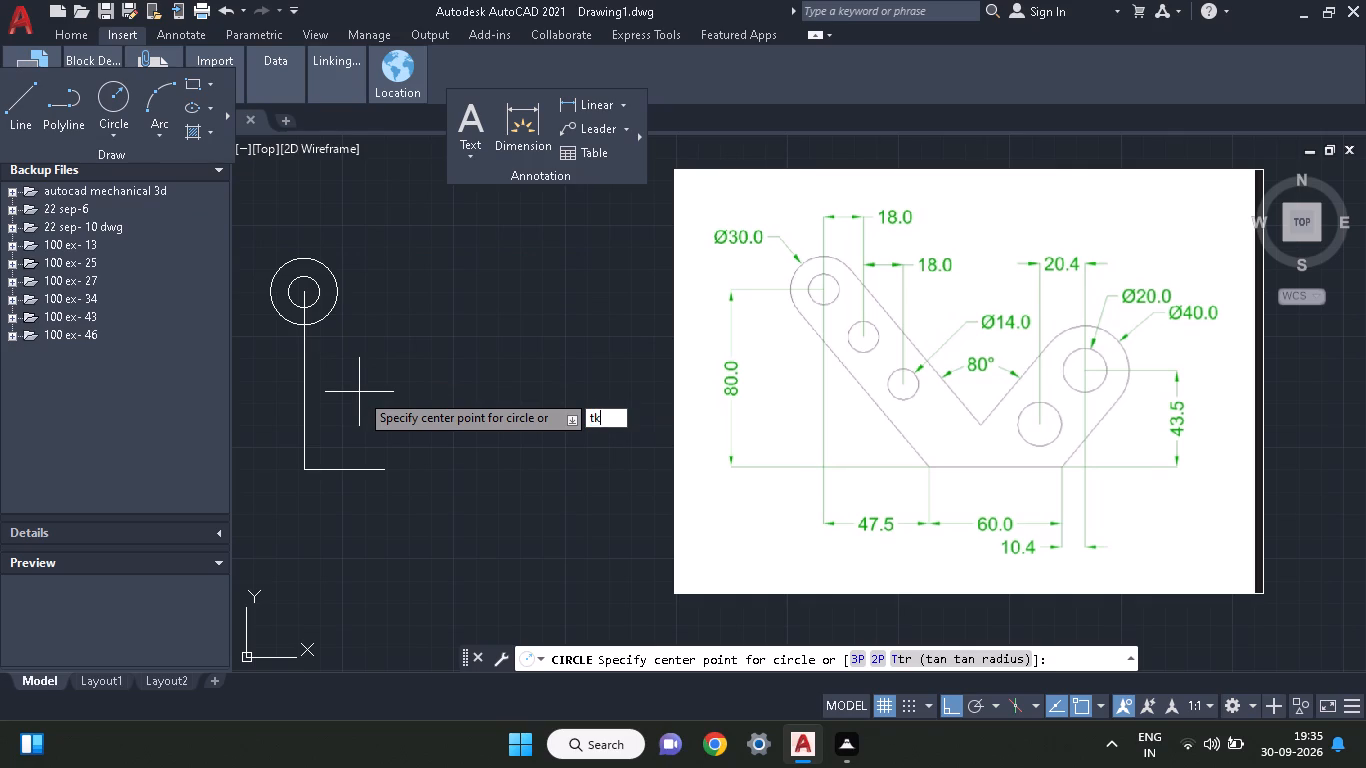
pyautogui.press('space')
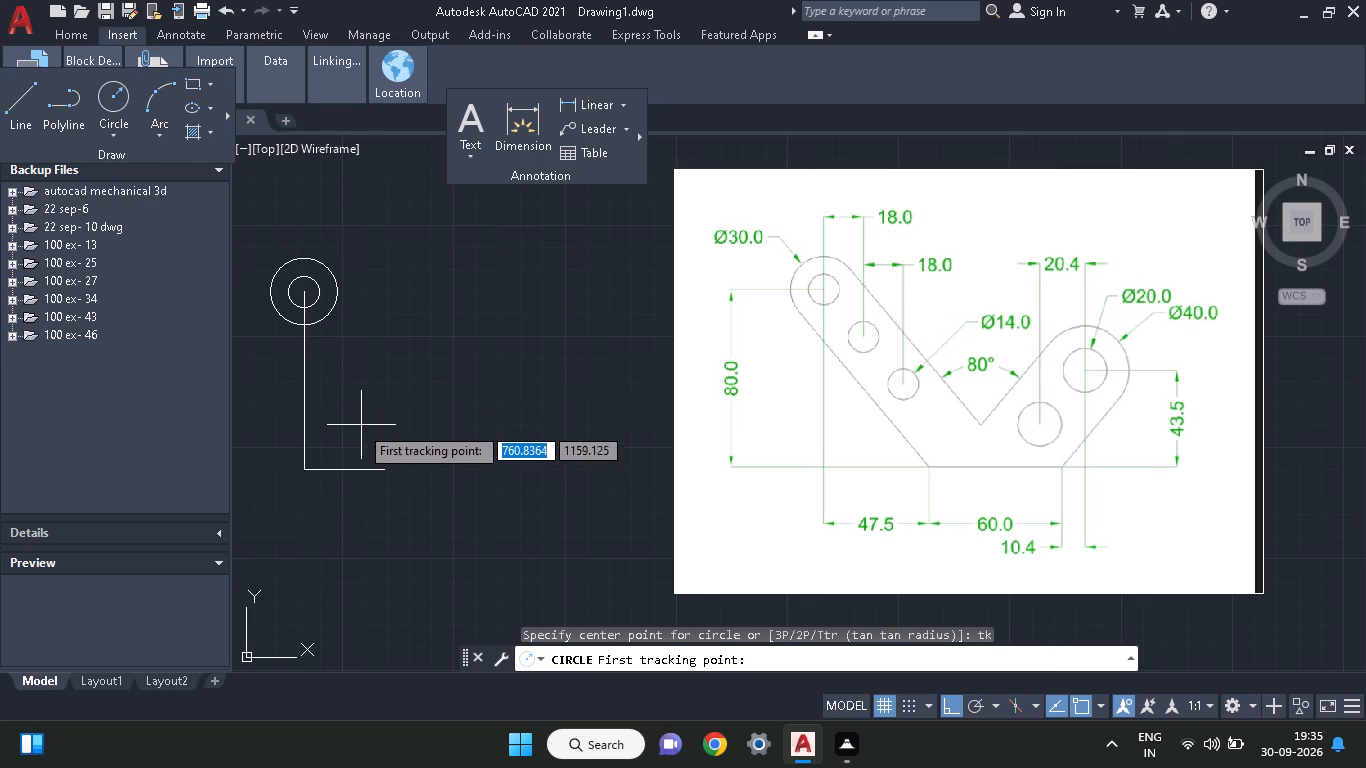
pyautogui.click(302, 293)
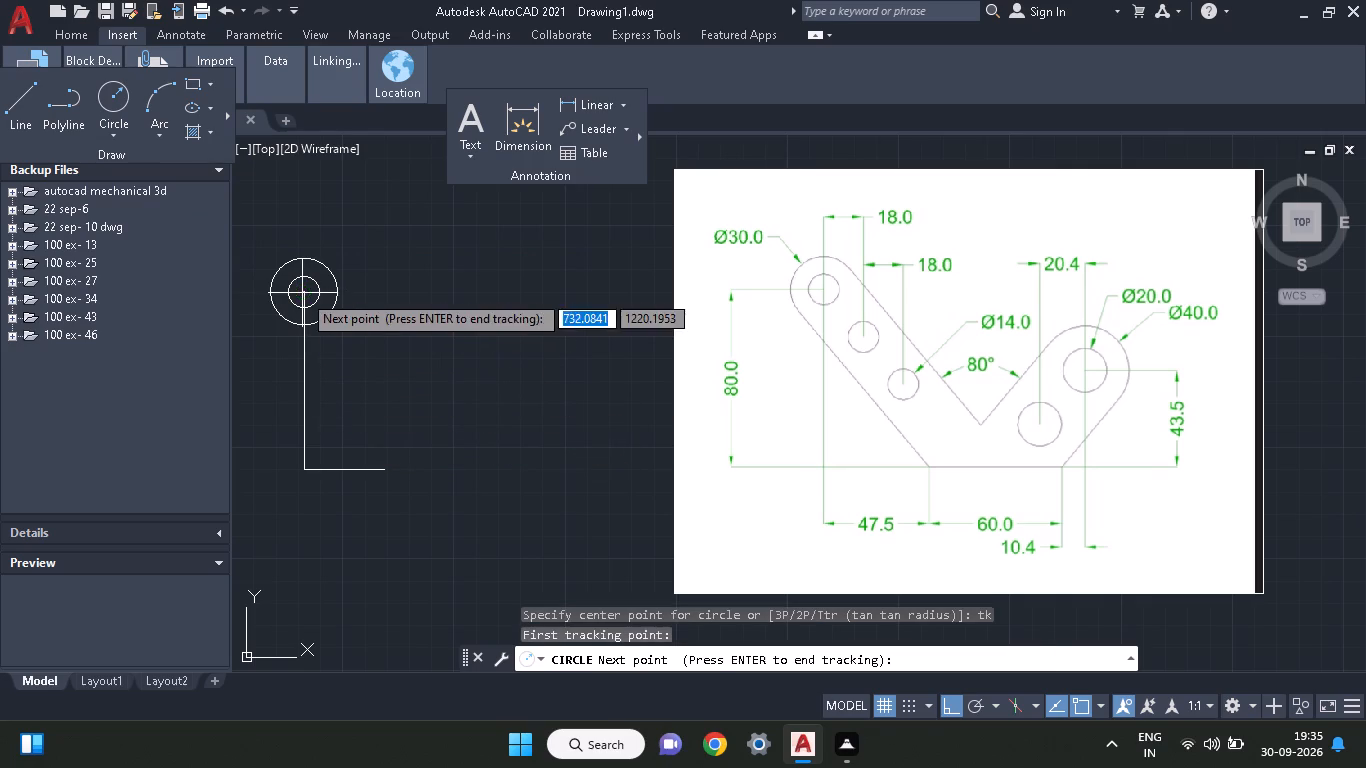
pyautogui.press('1')
pyautogui.press('8')
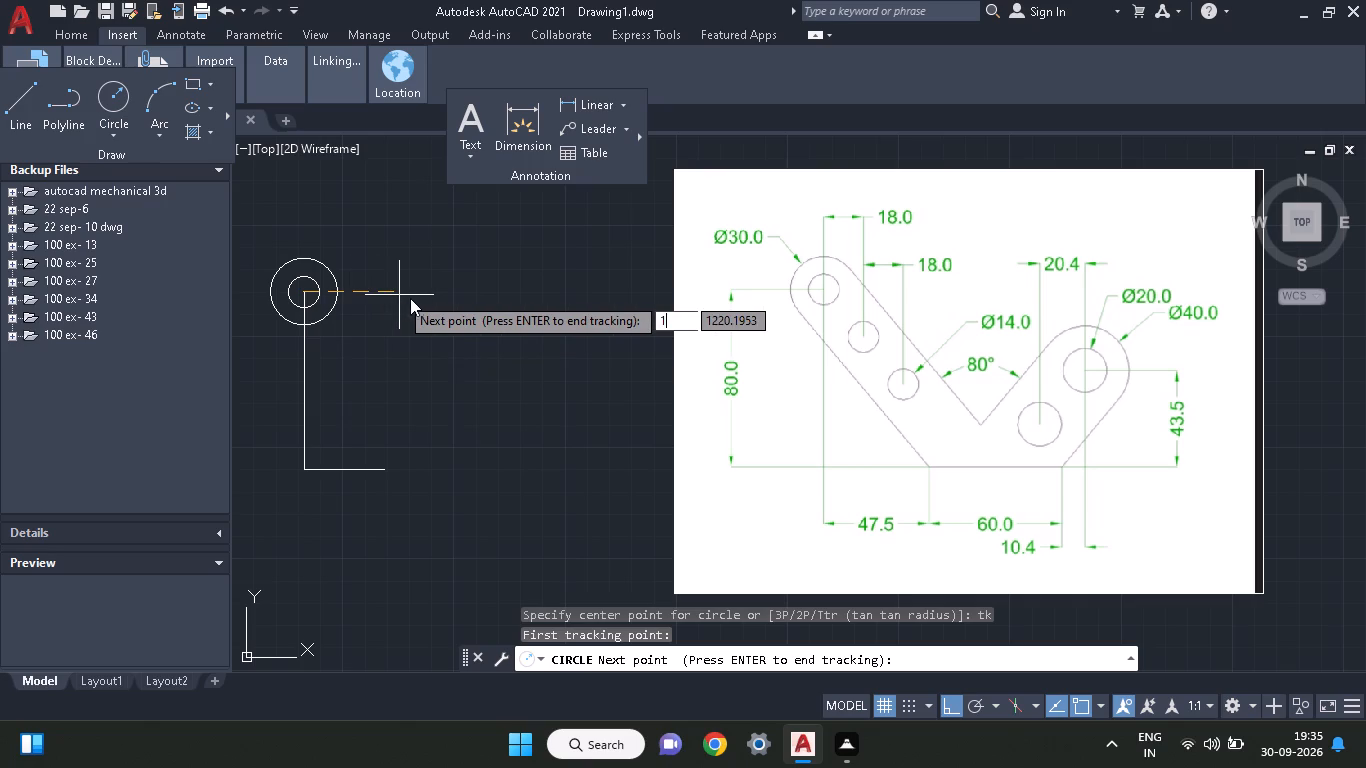
pyautogui.press('Return')
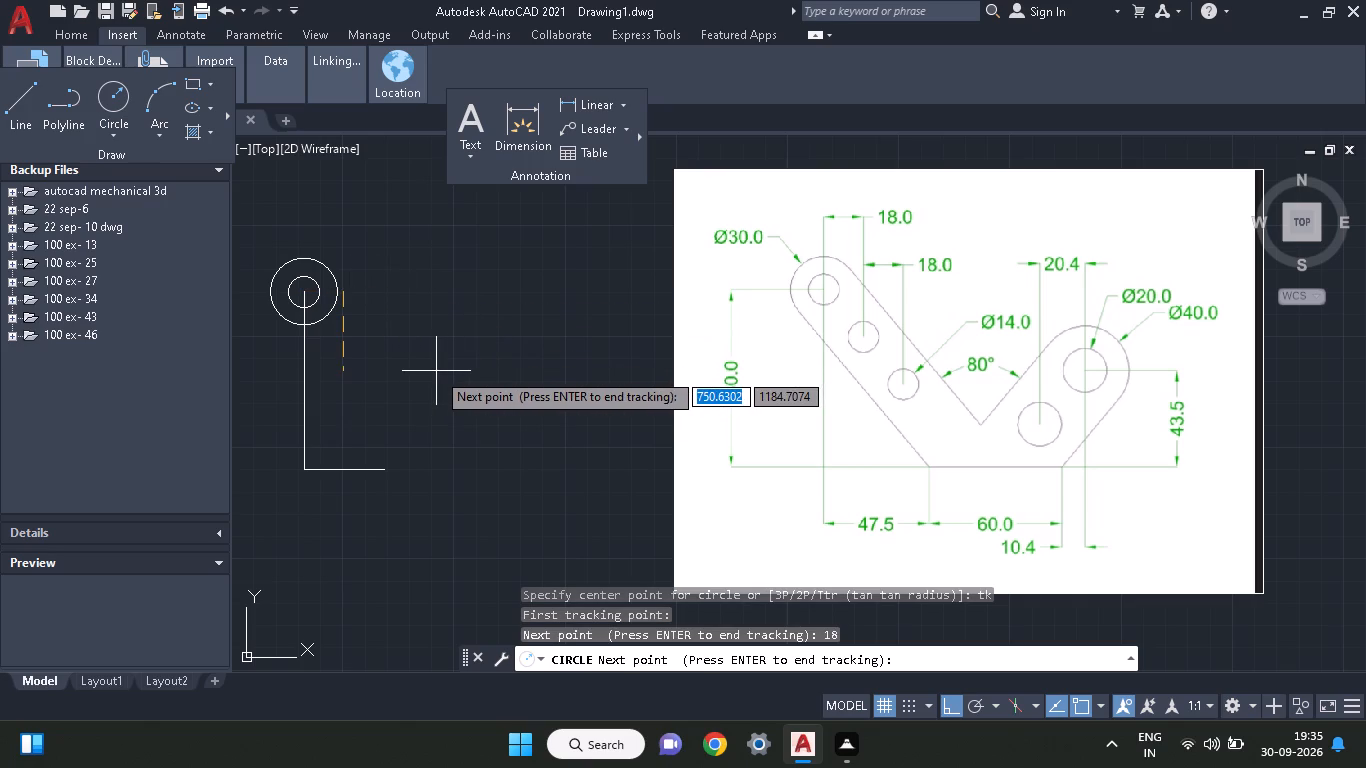
pyautogui.write('18')
pyautogui.press('Return')
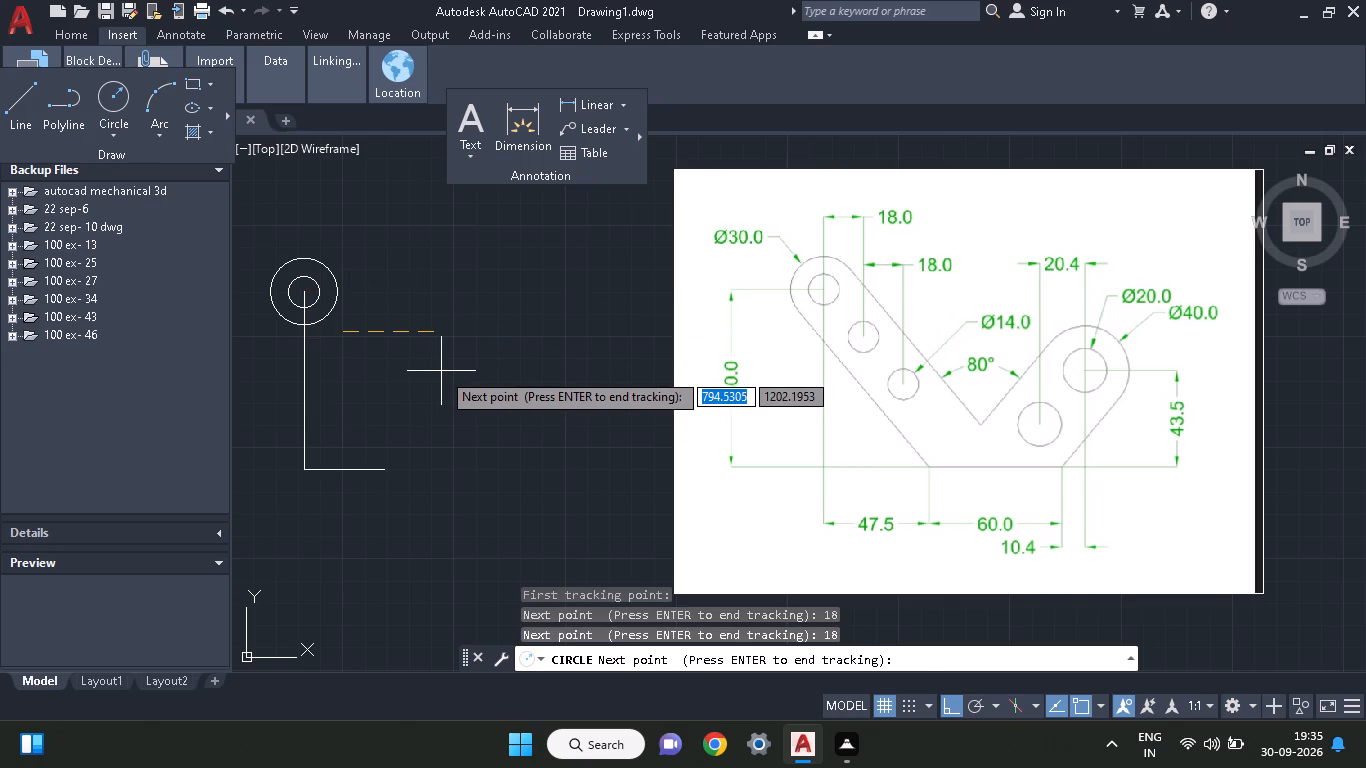
pyautogui.press('Return')
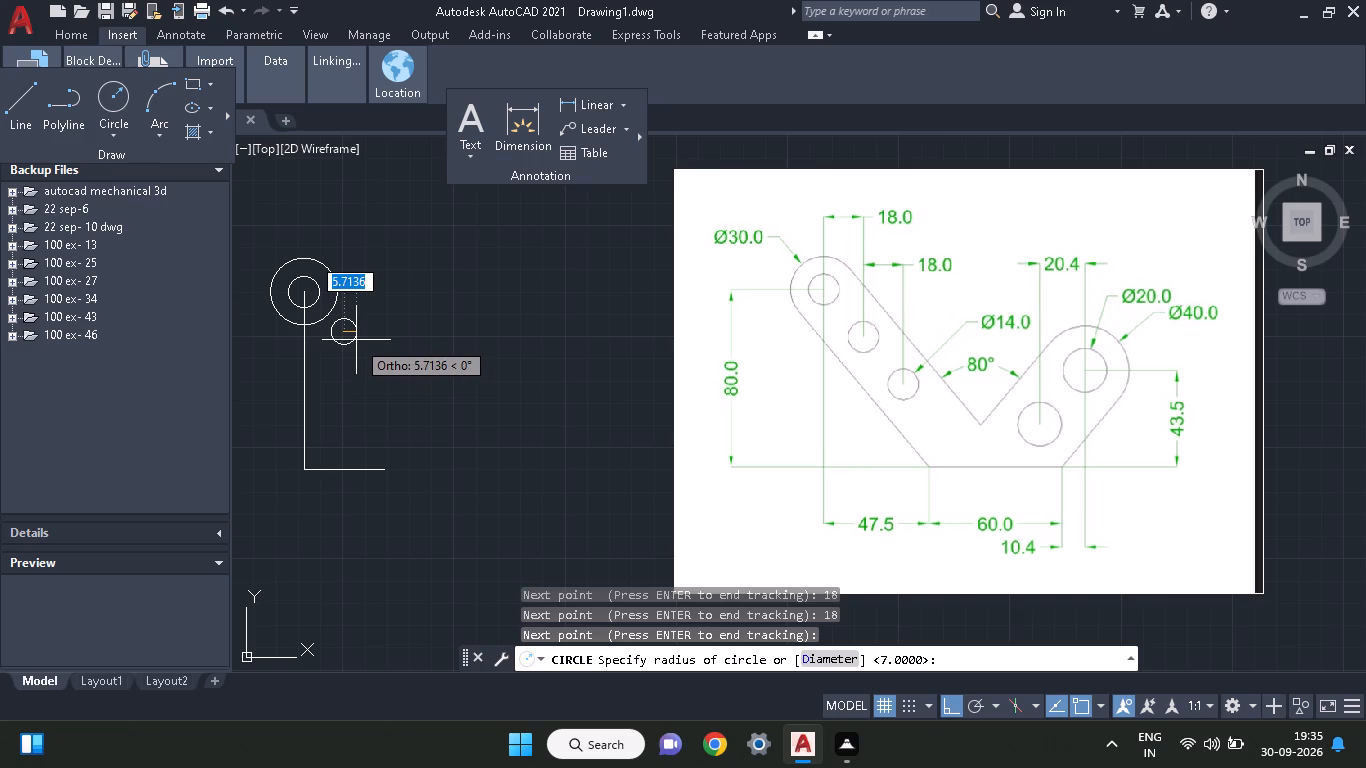
pyautogui.press('7')
pyautogui.press('Return')
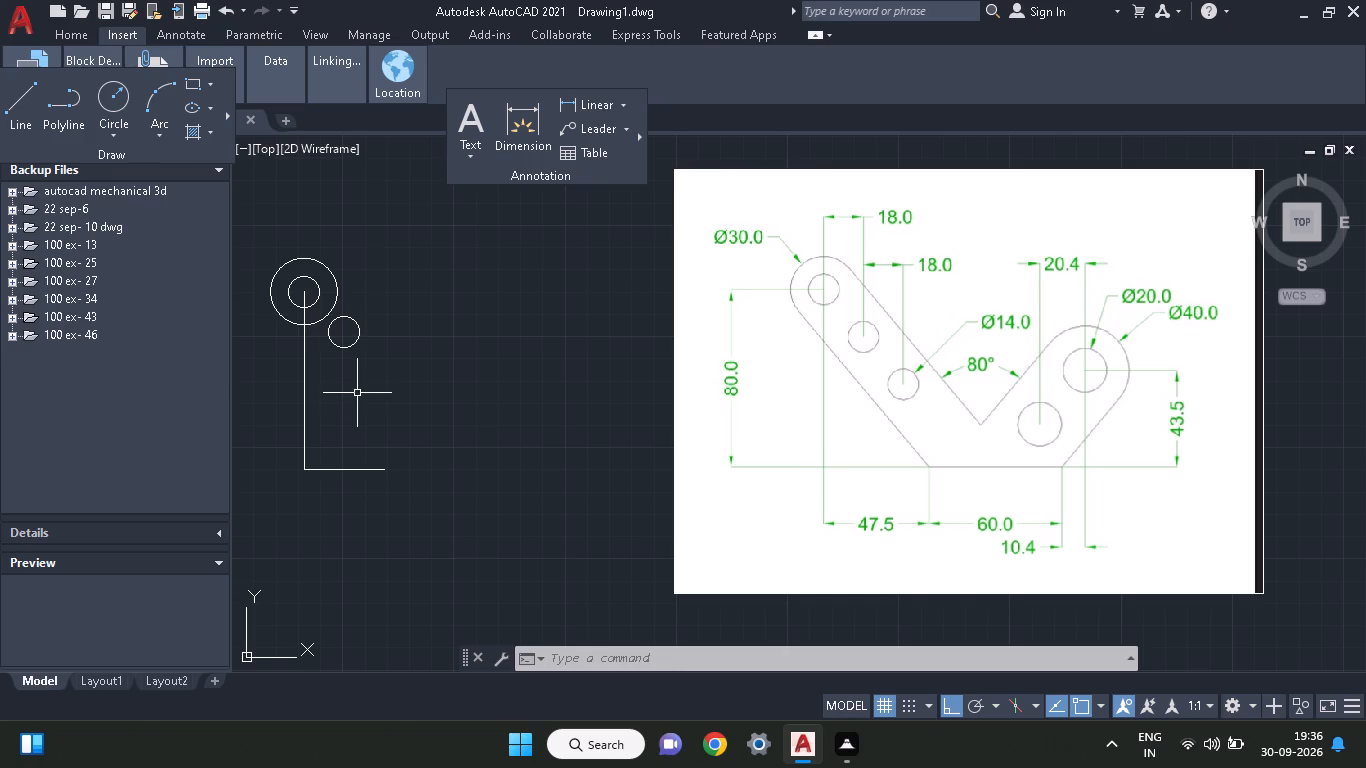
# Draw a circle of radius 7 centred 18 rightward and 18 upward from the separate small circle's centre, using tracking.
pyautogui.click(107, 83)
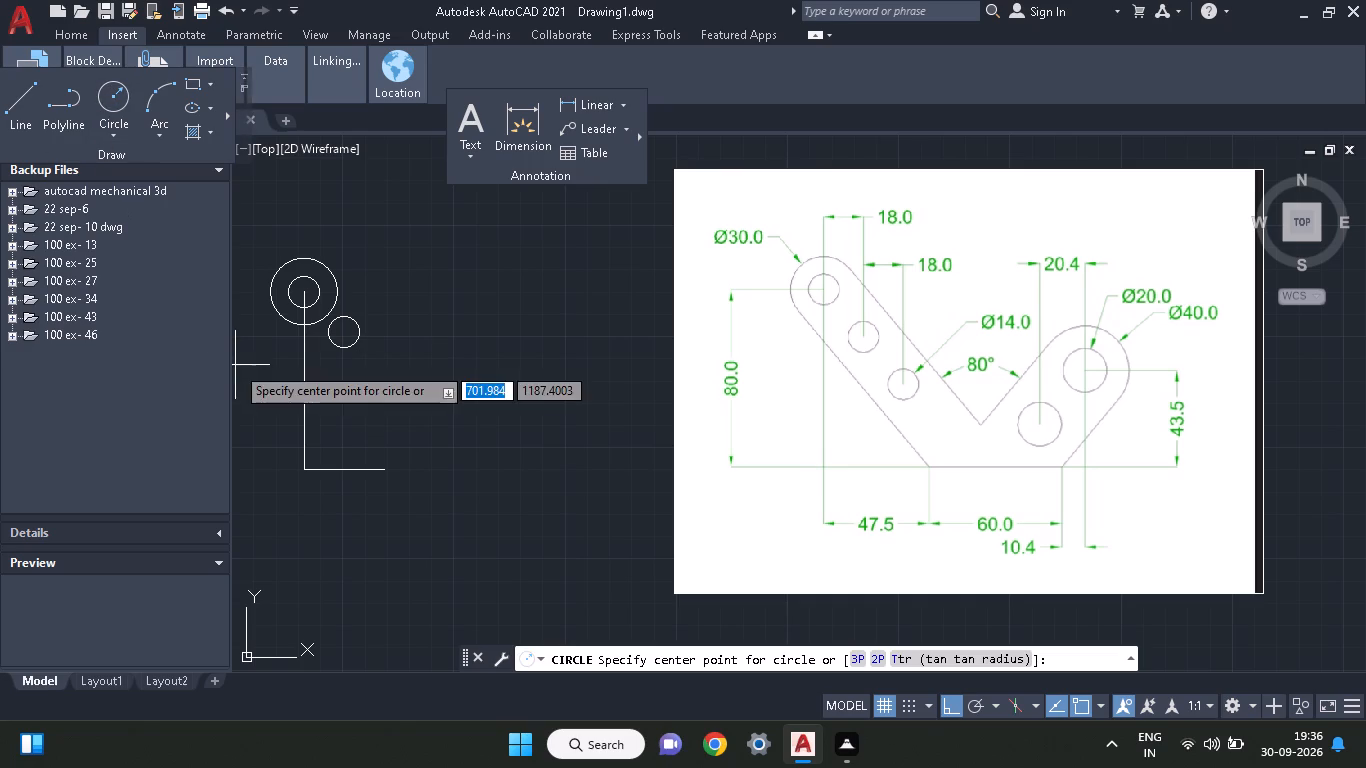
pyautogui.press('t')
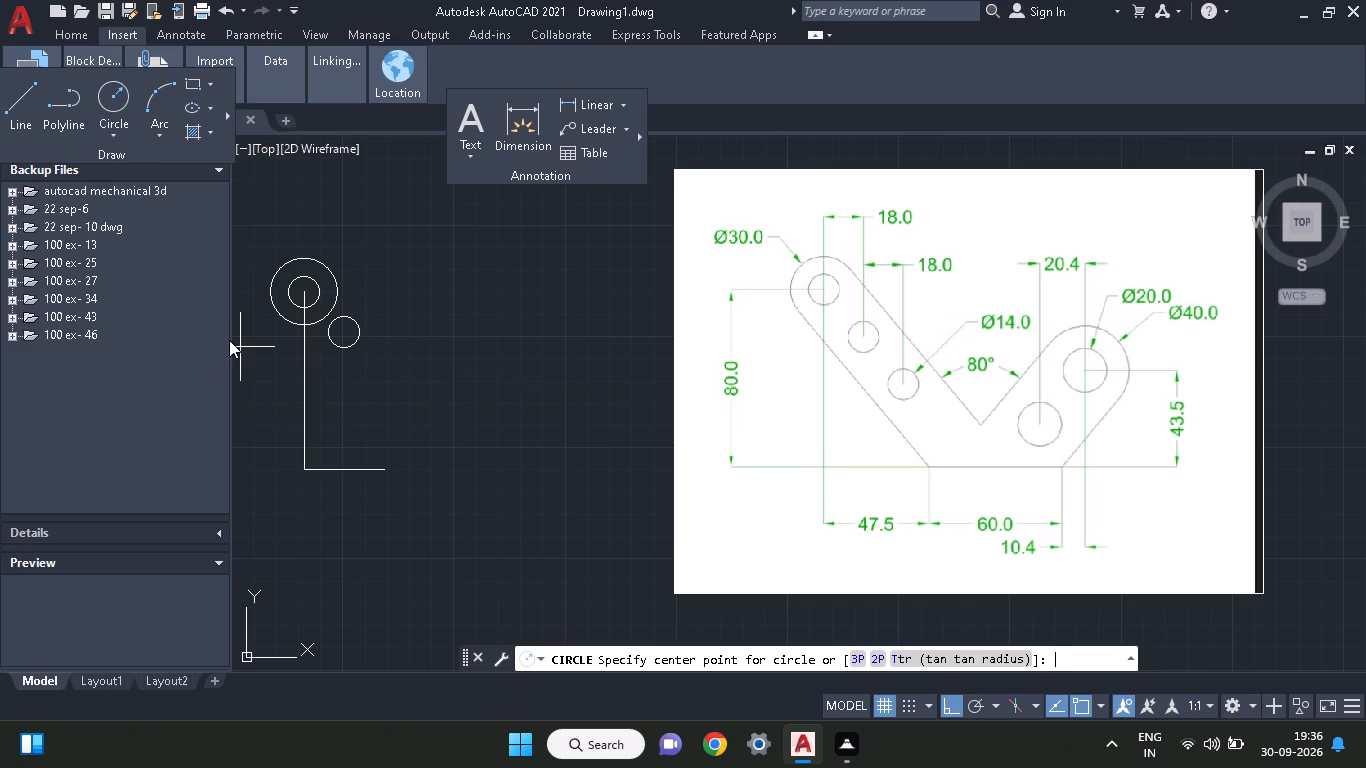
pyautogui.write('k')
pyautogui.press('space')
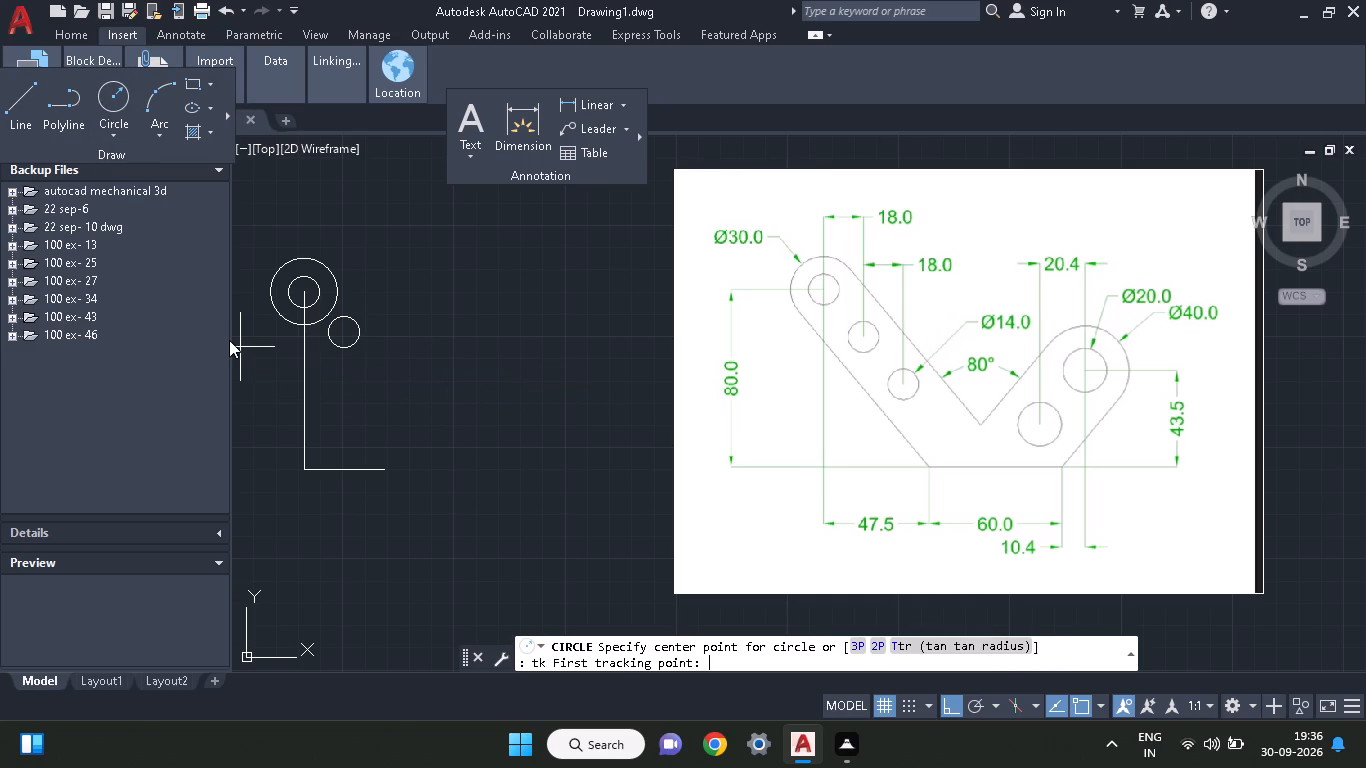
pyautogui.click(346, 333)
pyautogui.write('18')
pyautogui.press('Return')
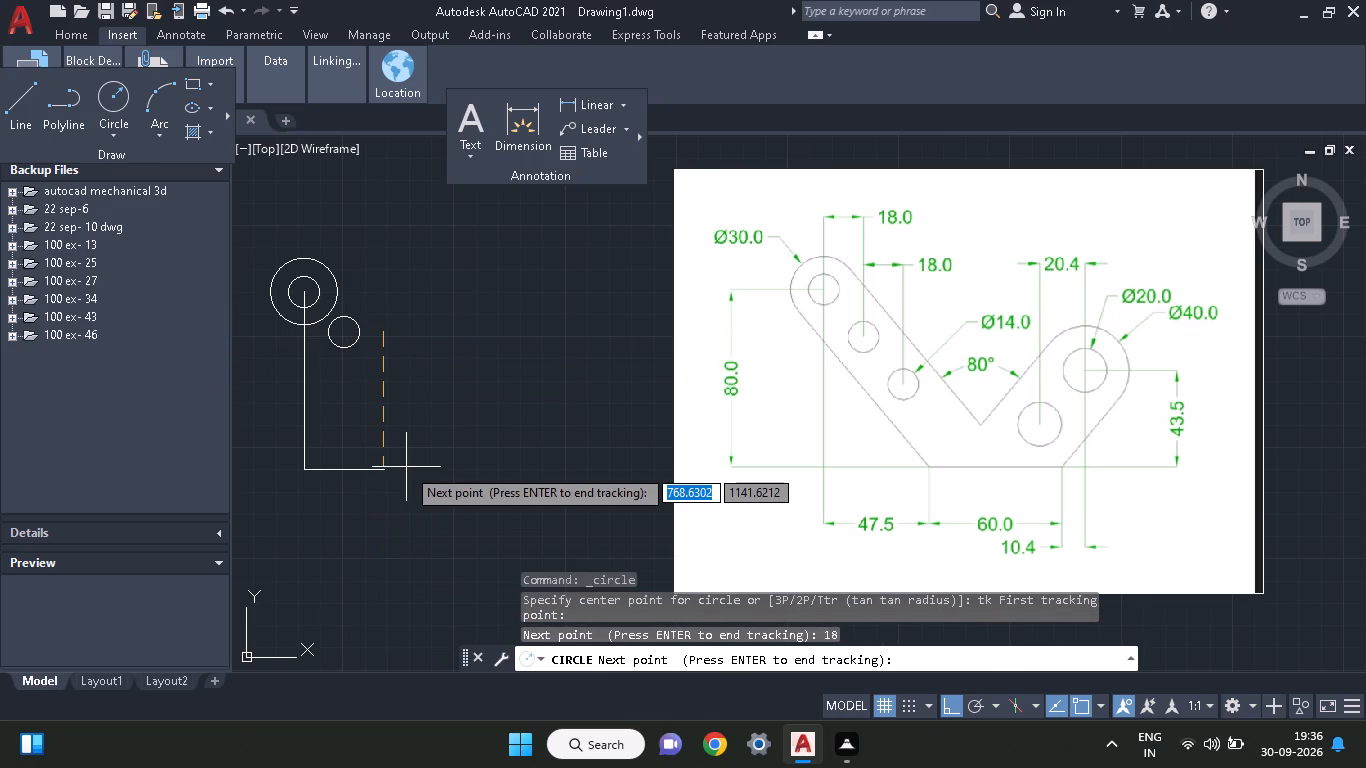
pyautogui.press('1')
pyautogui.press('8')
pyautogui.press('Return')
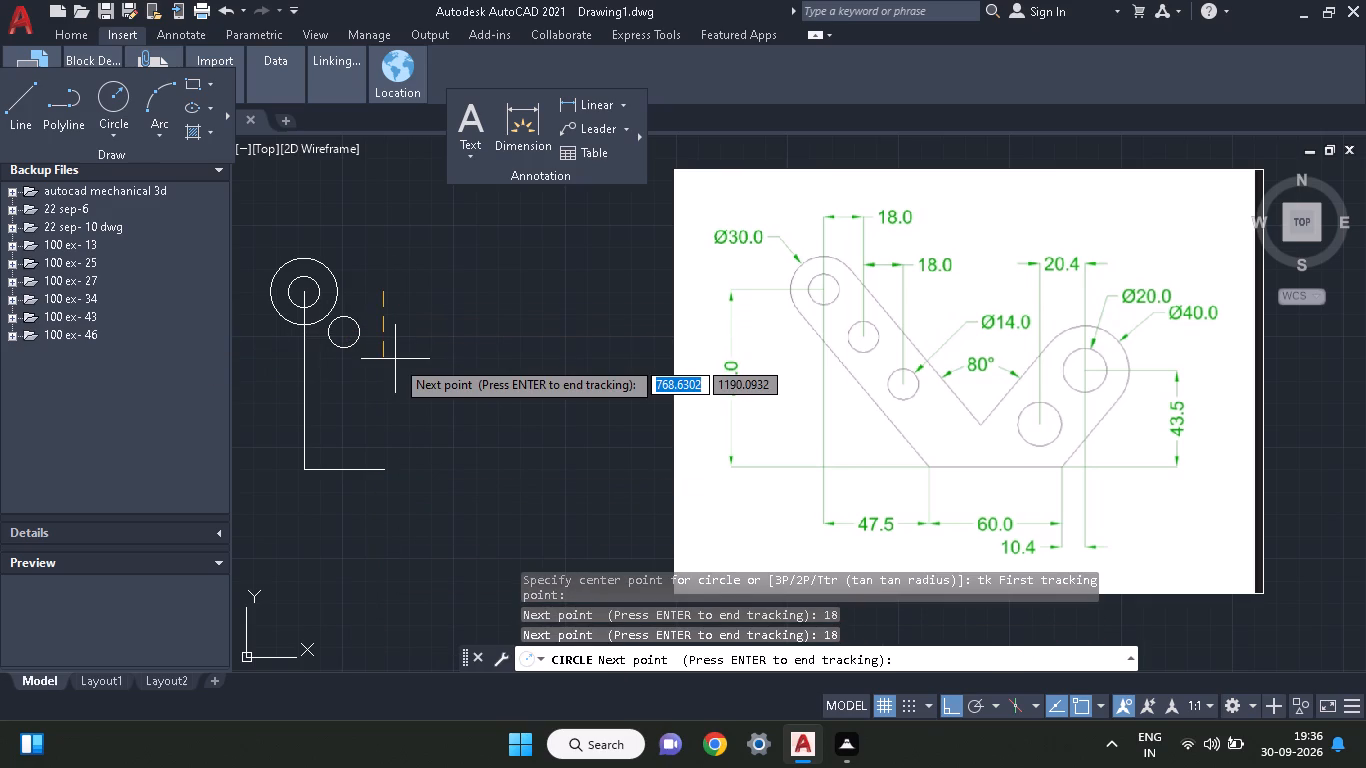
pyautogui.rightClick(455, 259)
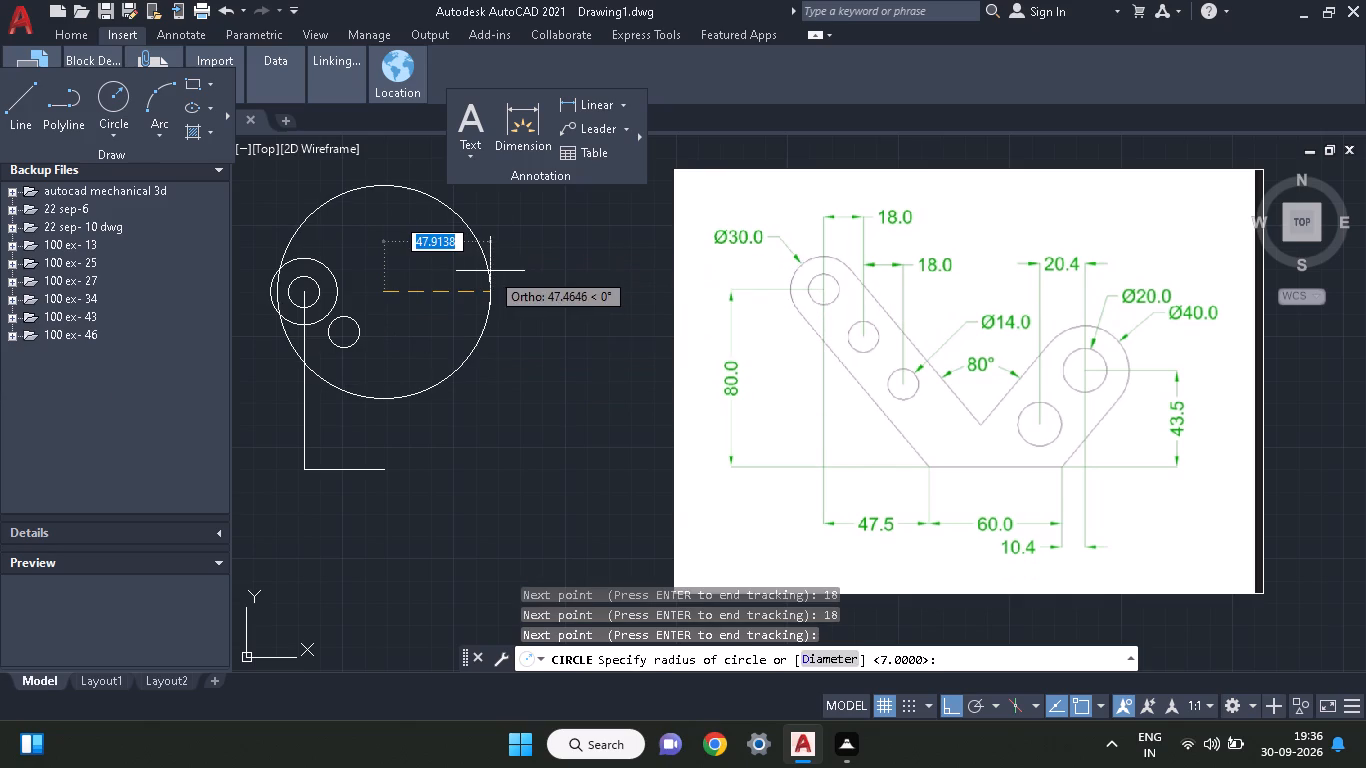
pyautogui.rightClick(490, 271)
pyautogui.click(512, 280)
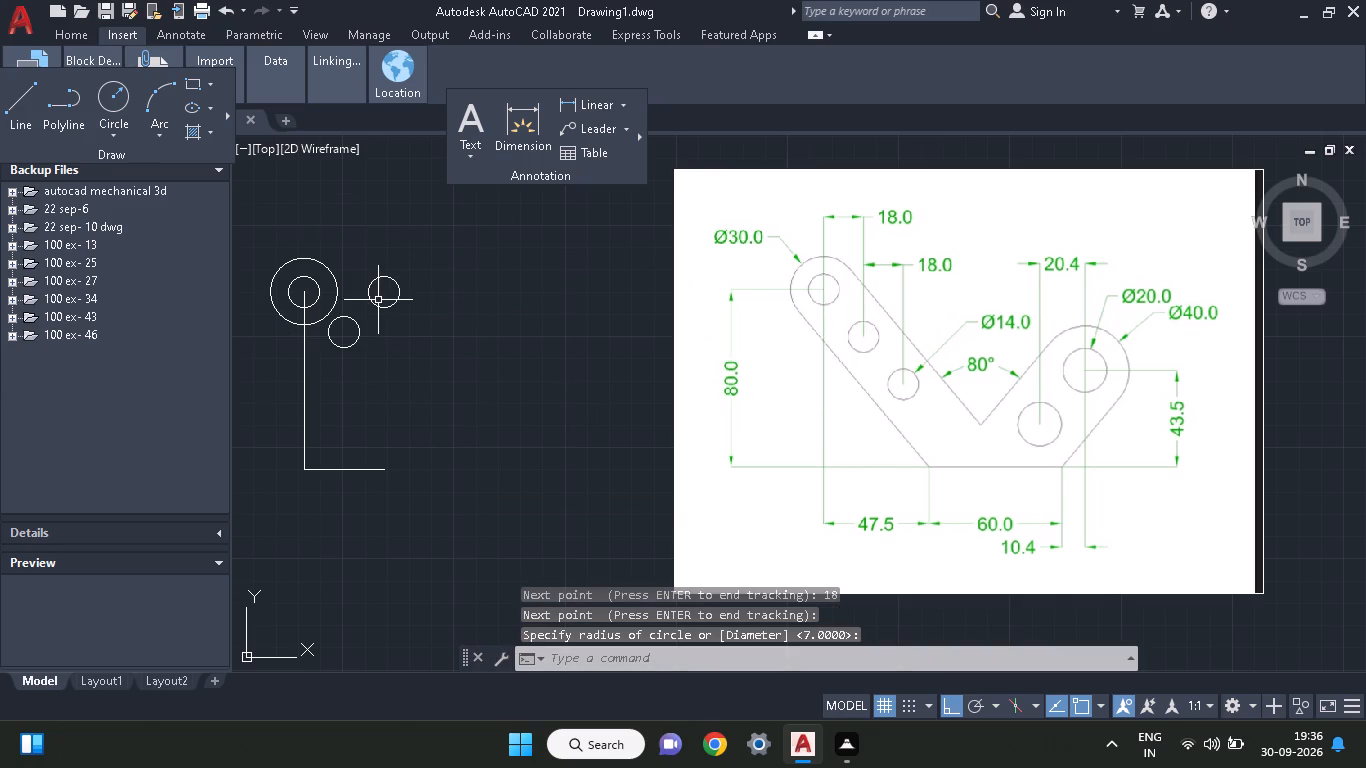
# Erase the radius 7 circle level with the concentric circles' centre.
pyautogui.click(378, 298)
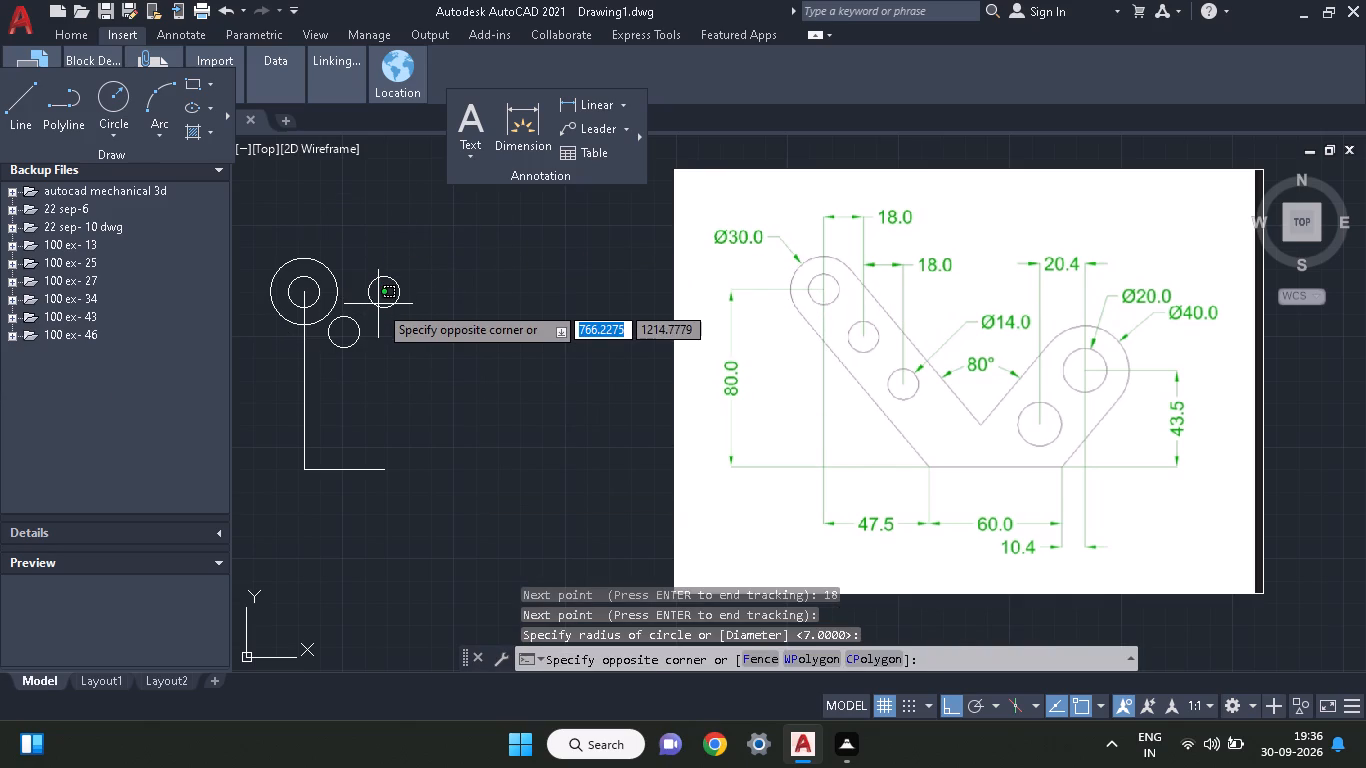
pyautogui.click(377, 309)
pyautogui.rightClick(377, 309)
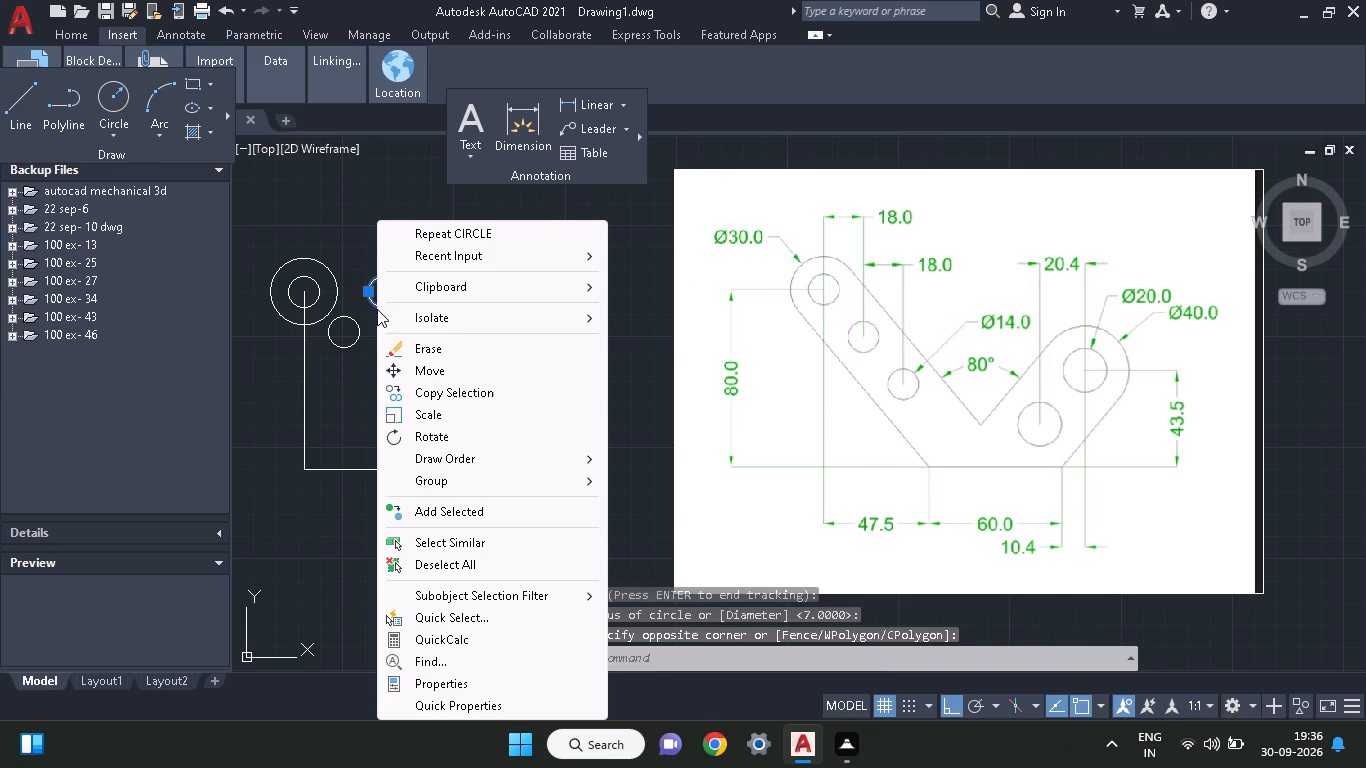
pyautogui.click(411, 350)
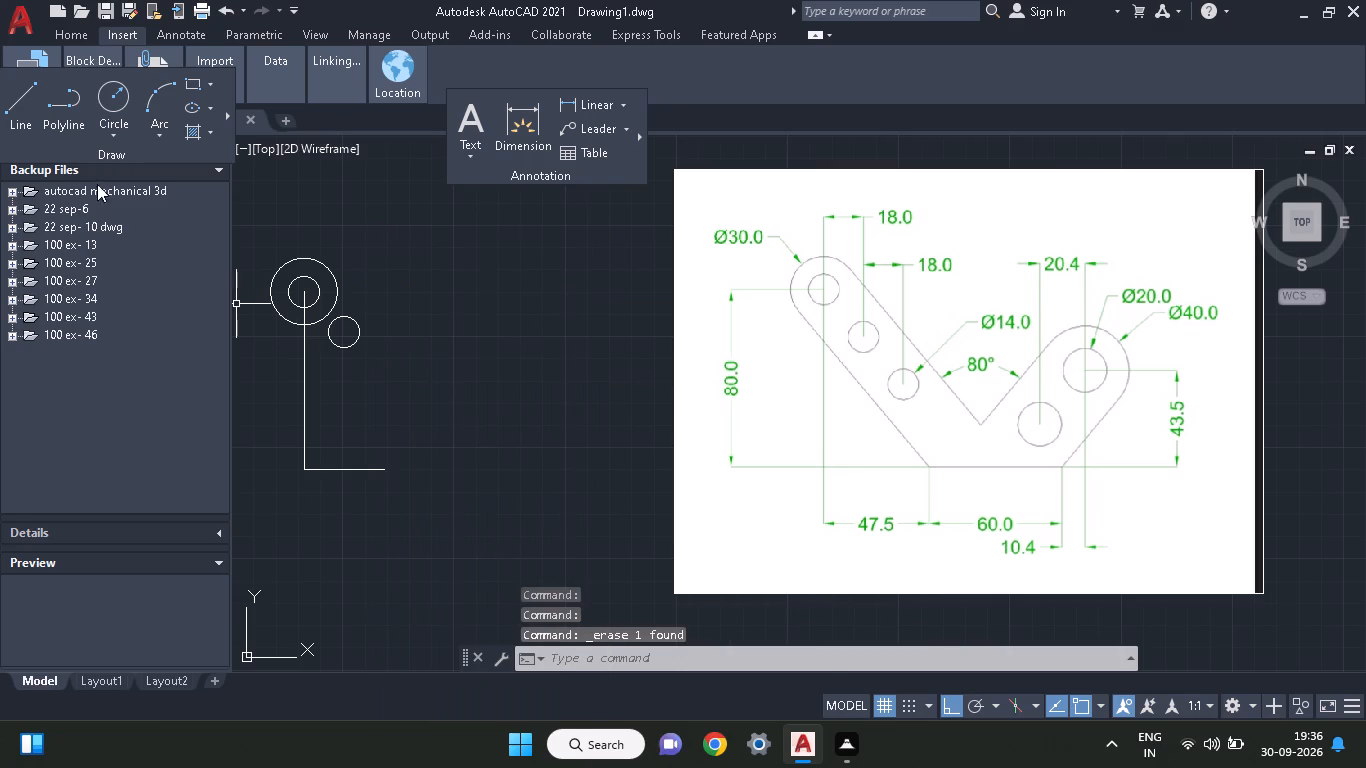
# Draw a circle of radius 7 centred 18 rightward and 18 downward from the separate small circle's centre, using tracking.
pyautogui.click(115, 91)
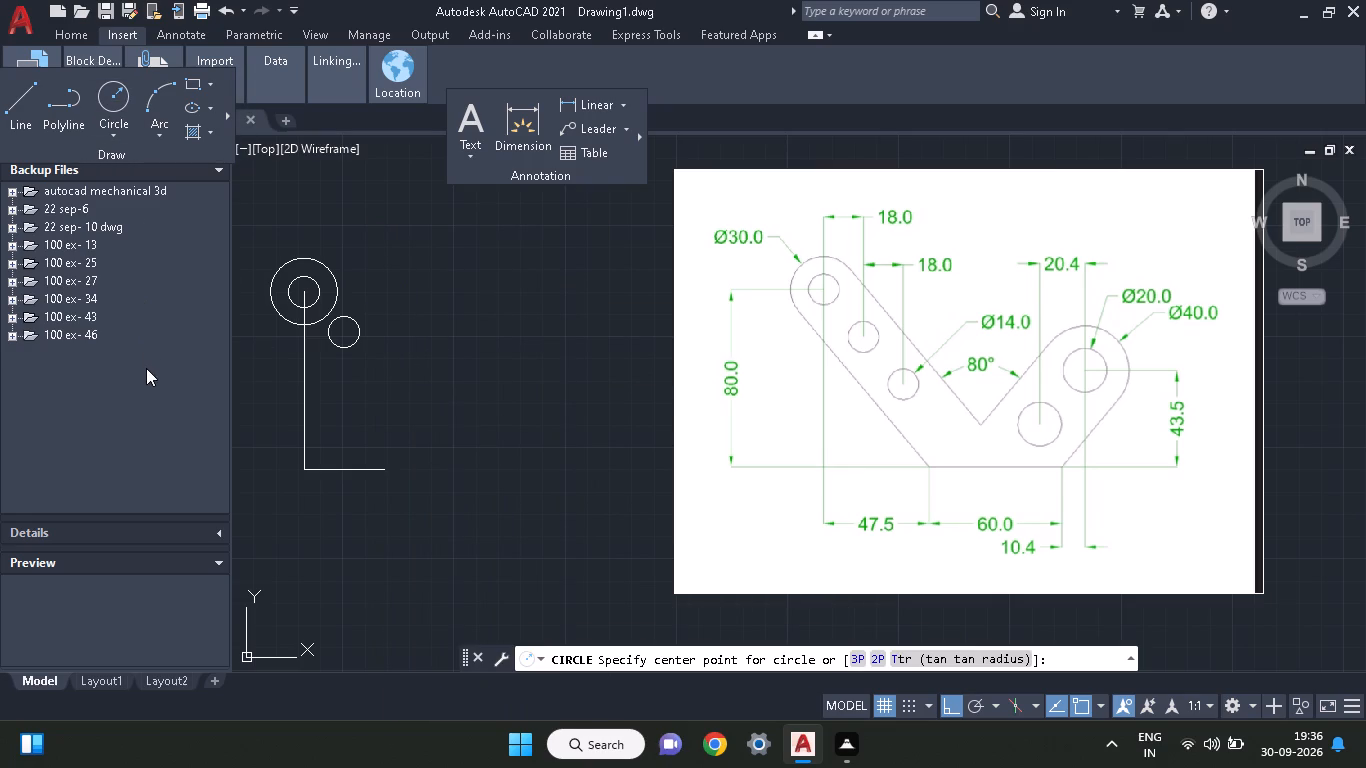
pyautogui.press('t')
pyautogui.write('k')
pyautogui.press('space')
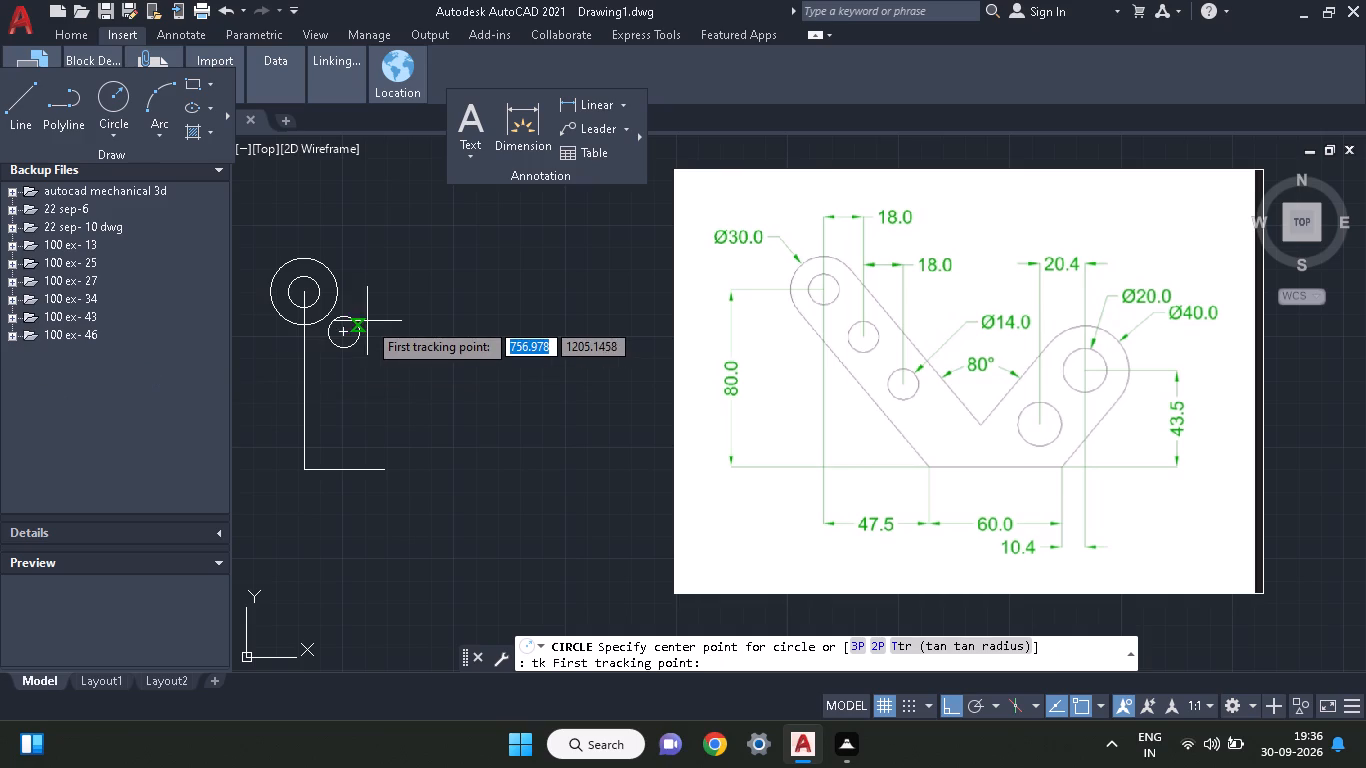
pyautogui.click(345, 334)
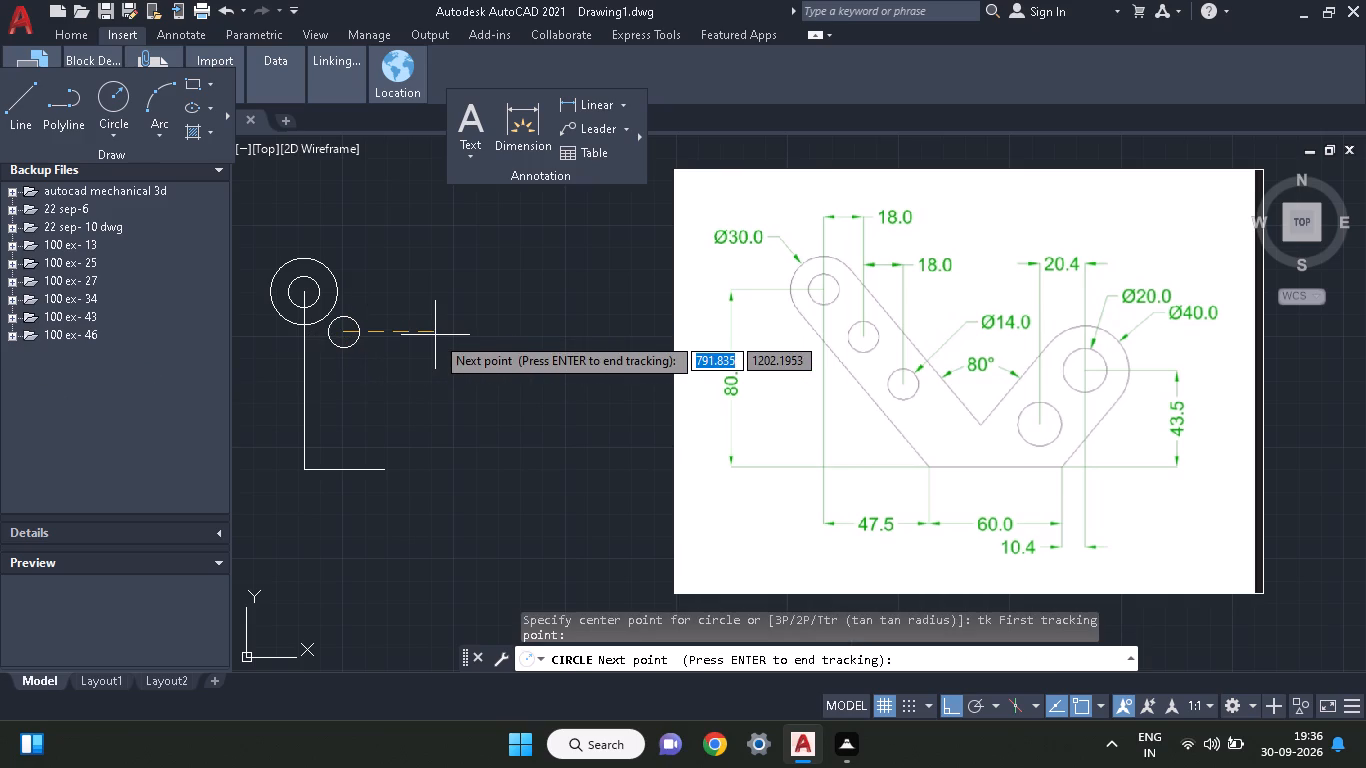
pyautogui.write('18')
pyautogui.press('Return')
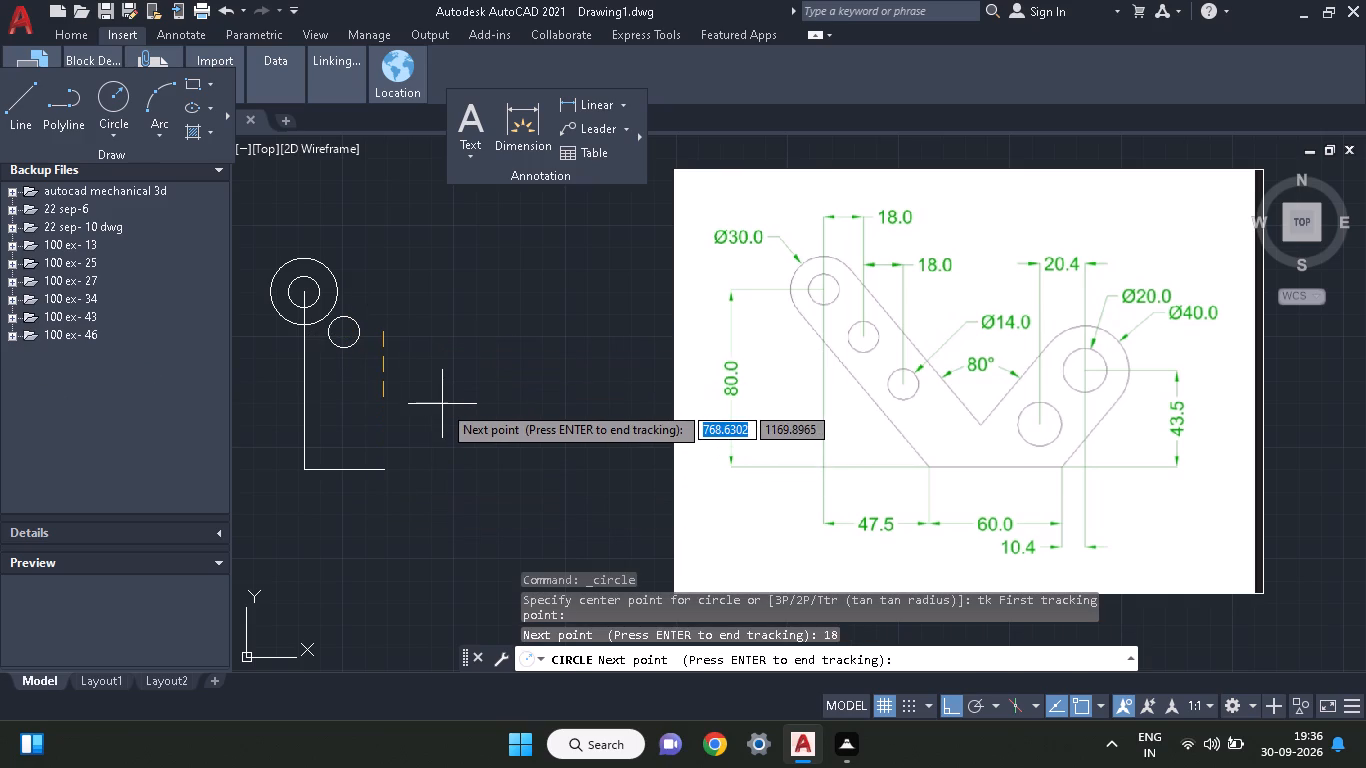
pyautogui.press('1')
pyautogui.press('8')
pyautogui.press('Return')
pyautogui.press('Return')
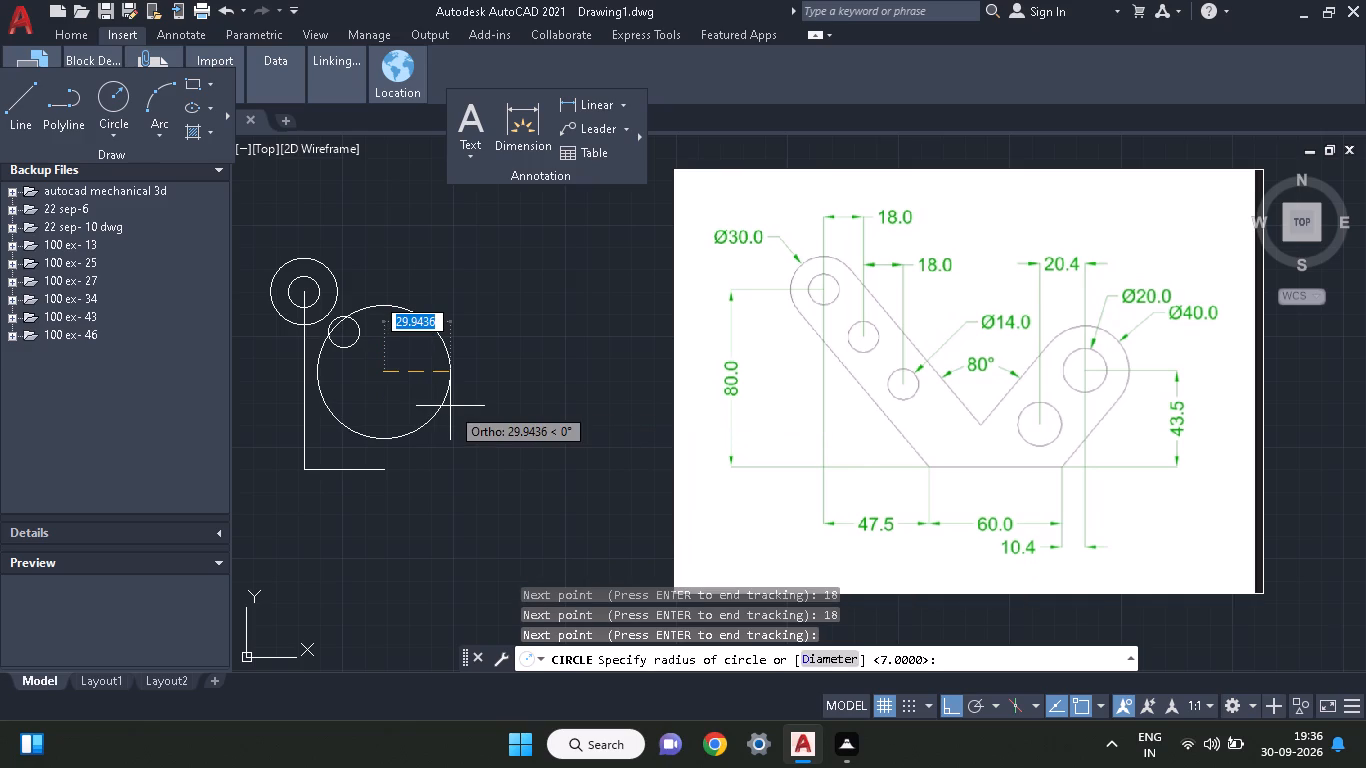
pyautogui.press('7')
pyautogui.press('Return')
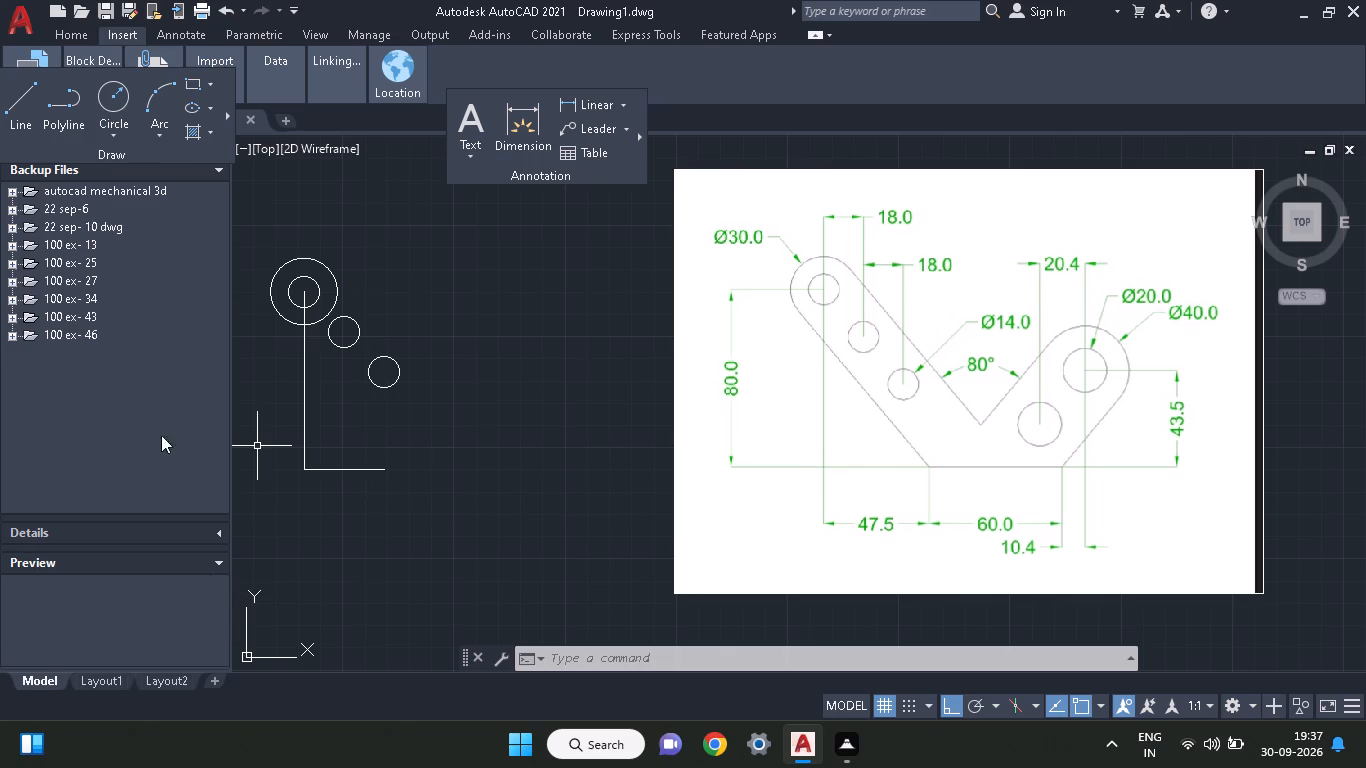
# Draw a line tangent to the outer concentric circle's lower-left side, ending at the base line's right endpoint.
pyautogui.click(25, 90)
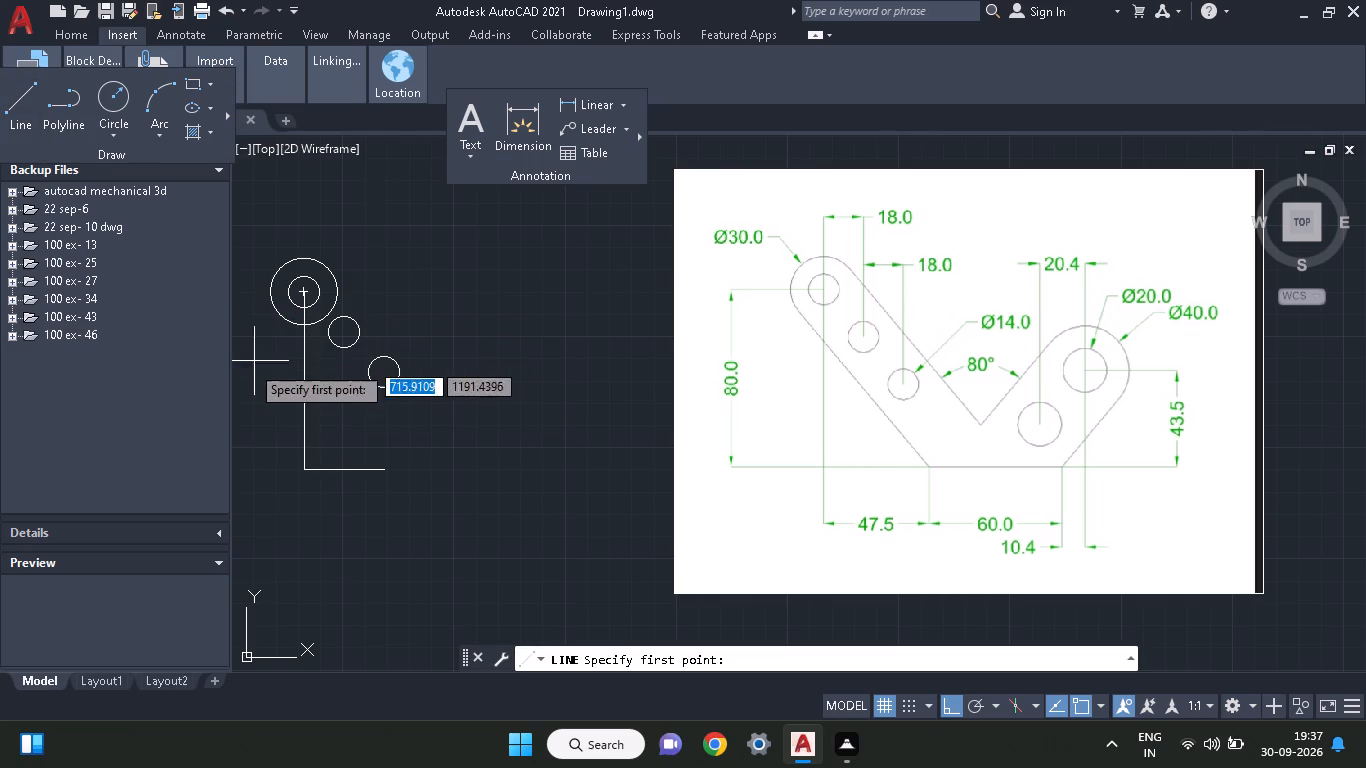
pyautogui.press('t')
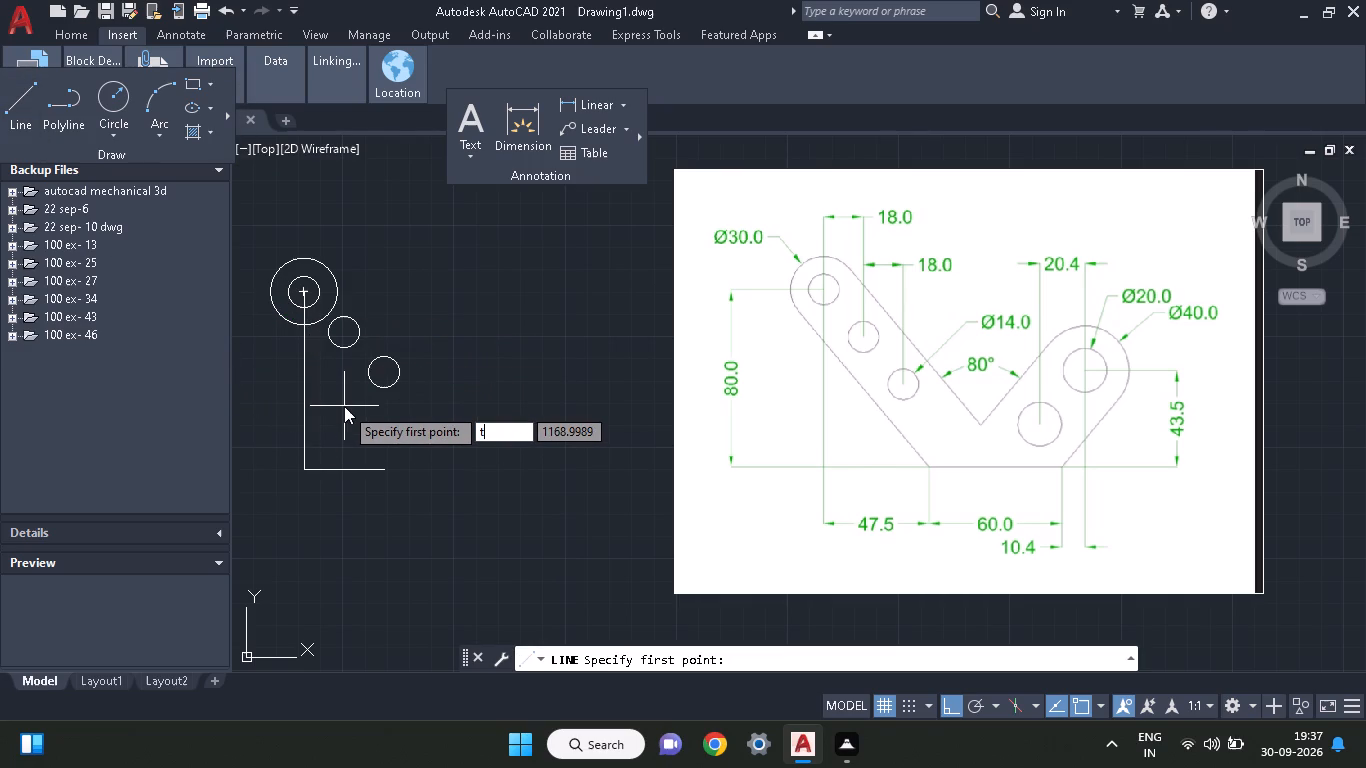
pyautogui.press('a')
pyautogui.press('n')
pyautogui.press('space')
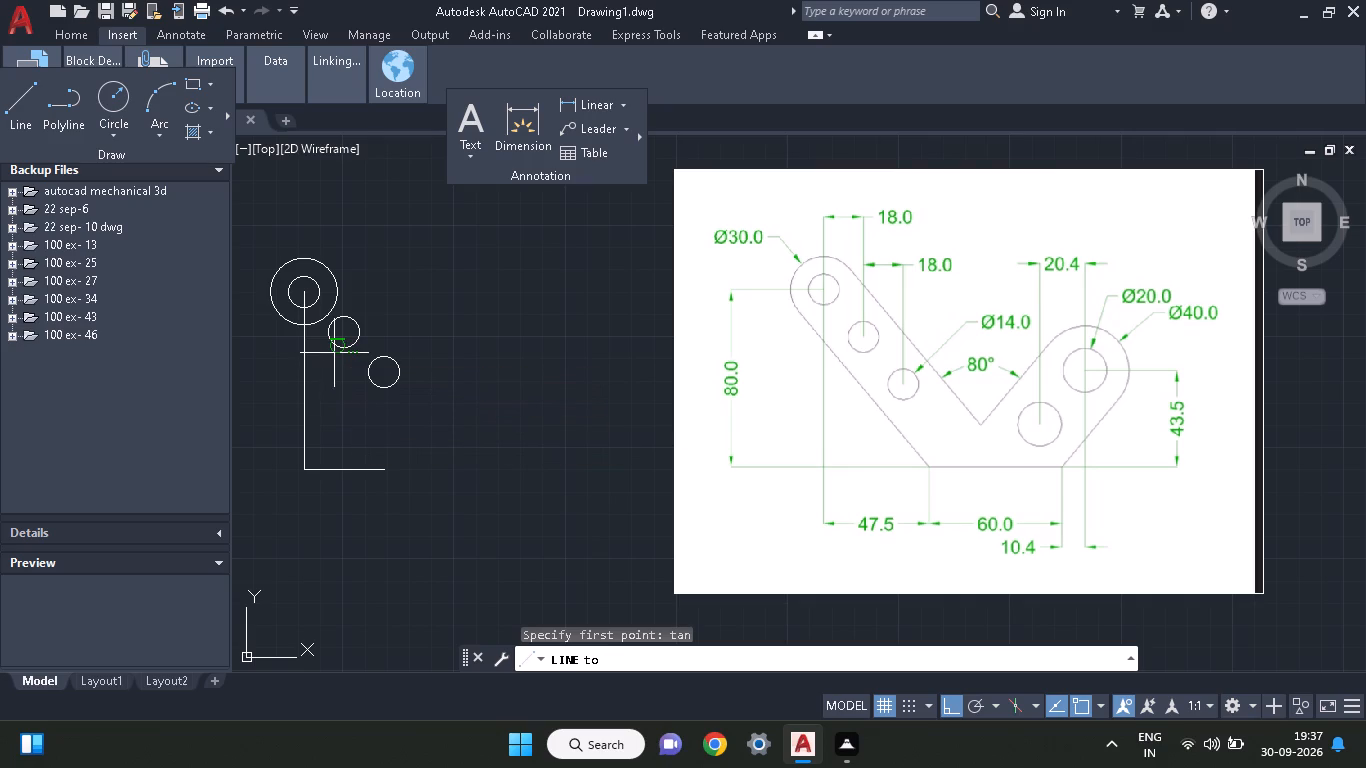
pyautogui.click(283, 320)
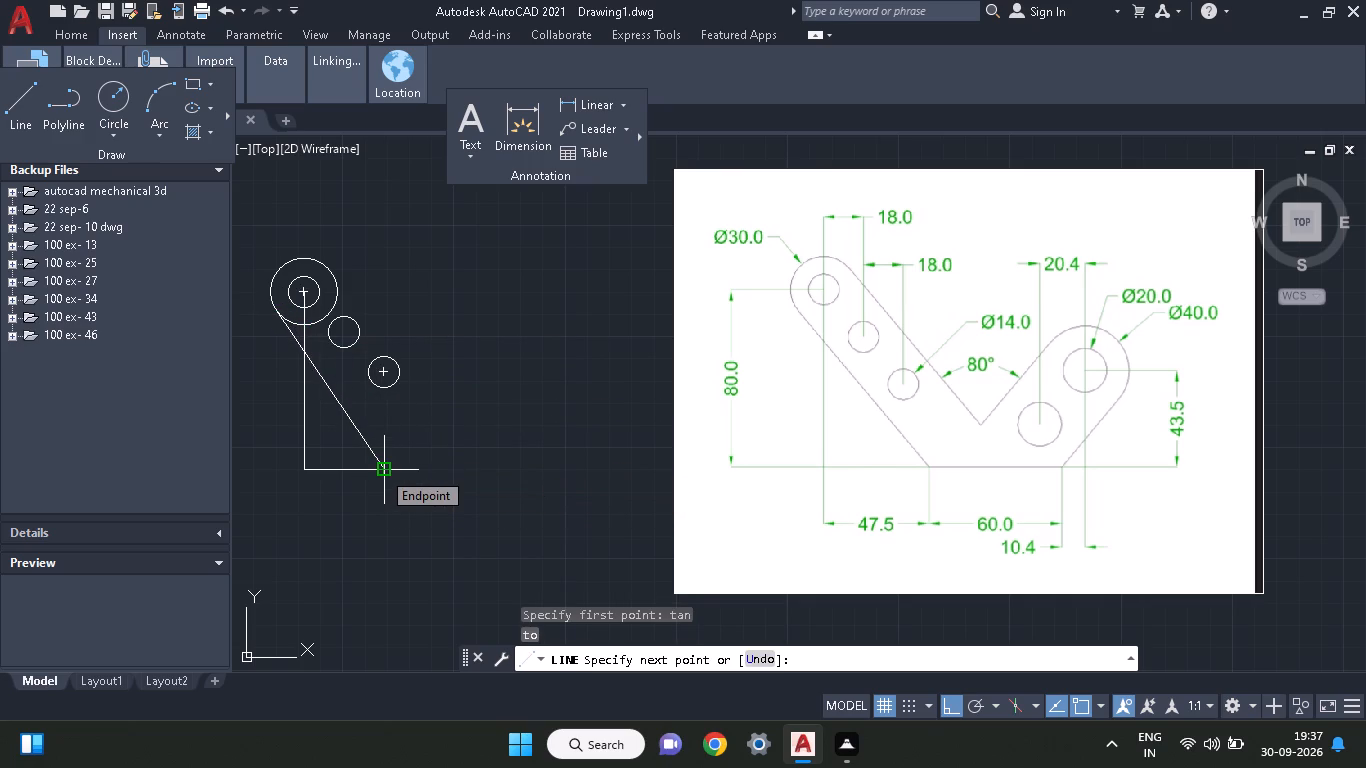
pyautogui.click(381, 470)
pyautogui.rightClick(395, 422)
pyautogui.click(420, 431)
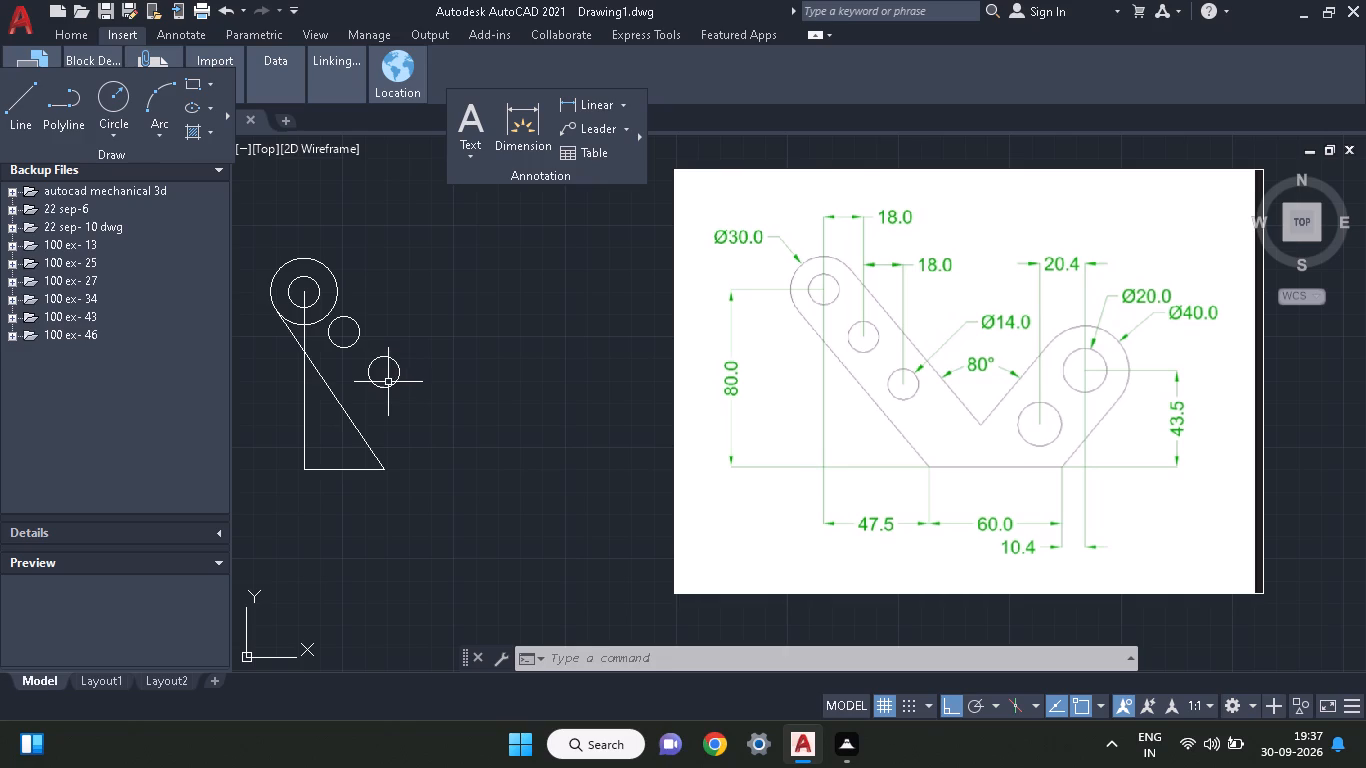
# Erase the two radius 7 circles lying diagonally below the concentric circles.
pyautogui.click(388, 389)
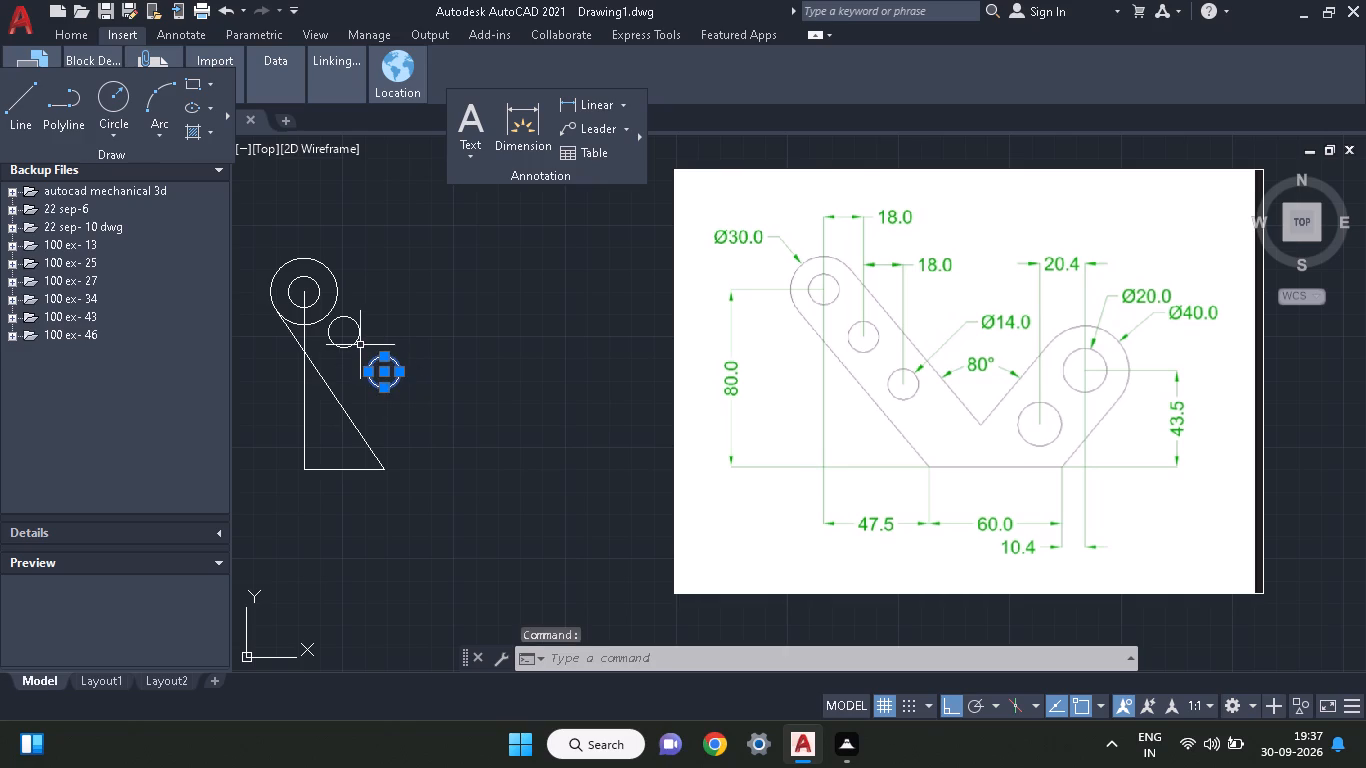
pyautogui.click(360, 344)
pyautogui.click(357, 340)
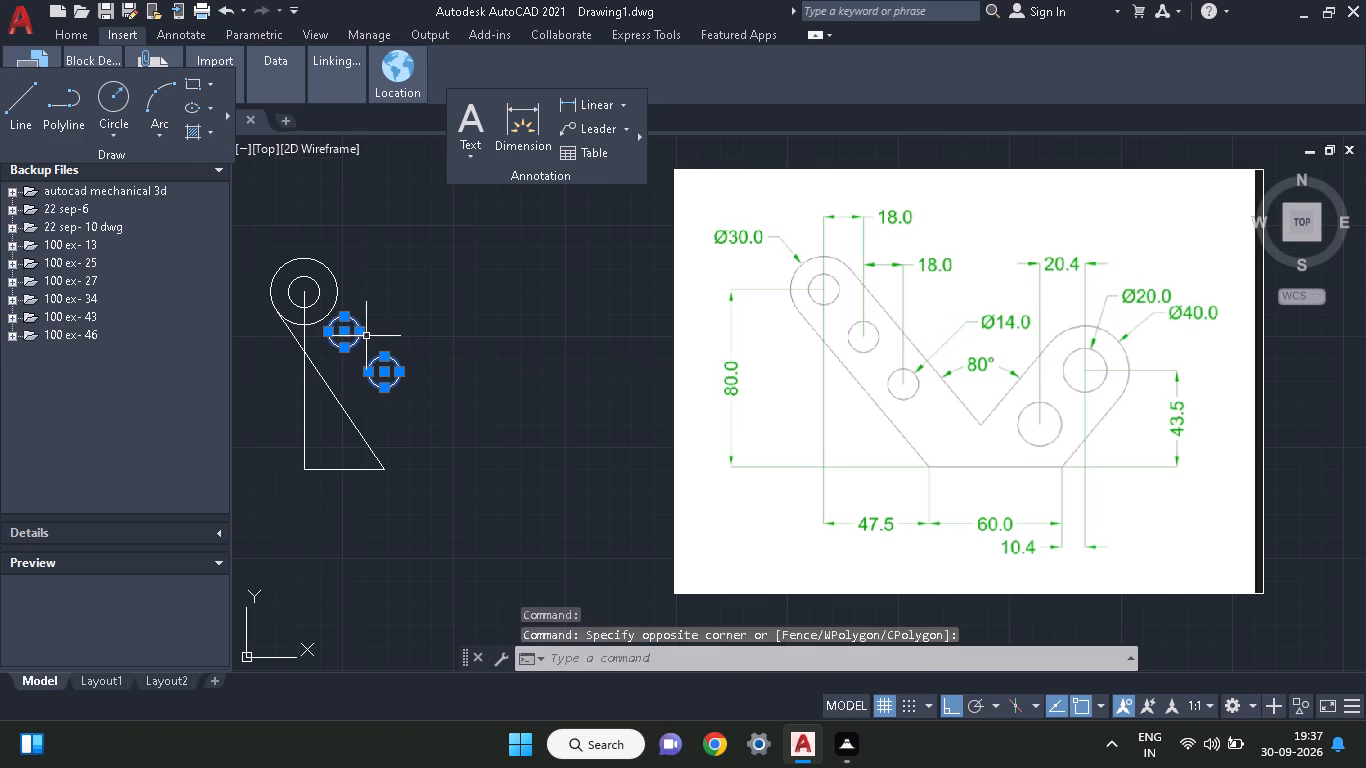
pyautogui.rightClick(371, 328)
pyautogui.click(406, 373)
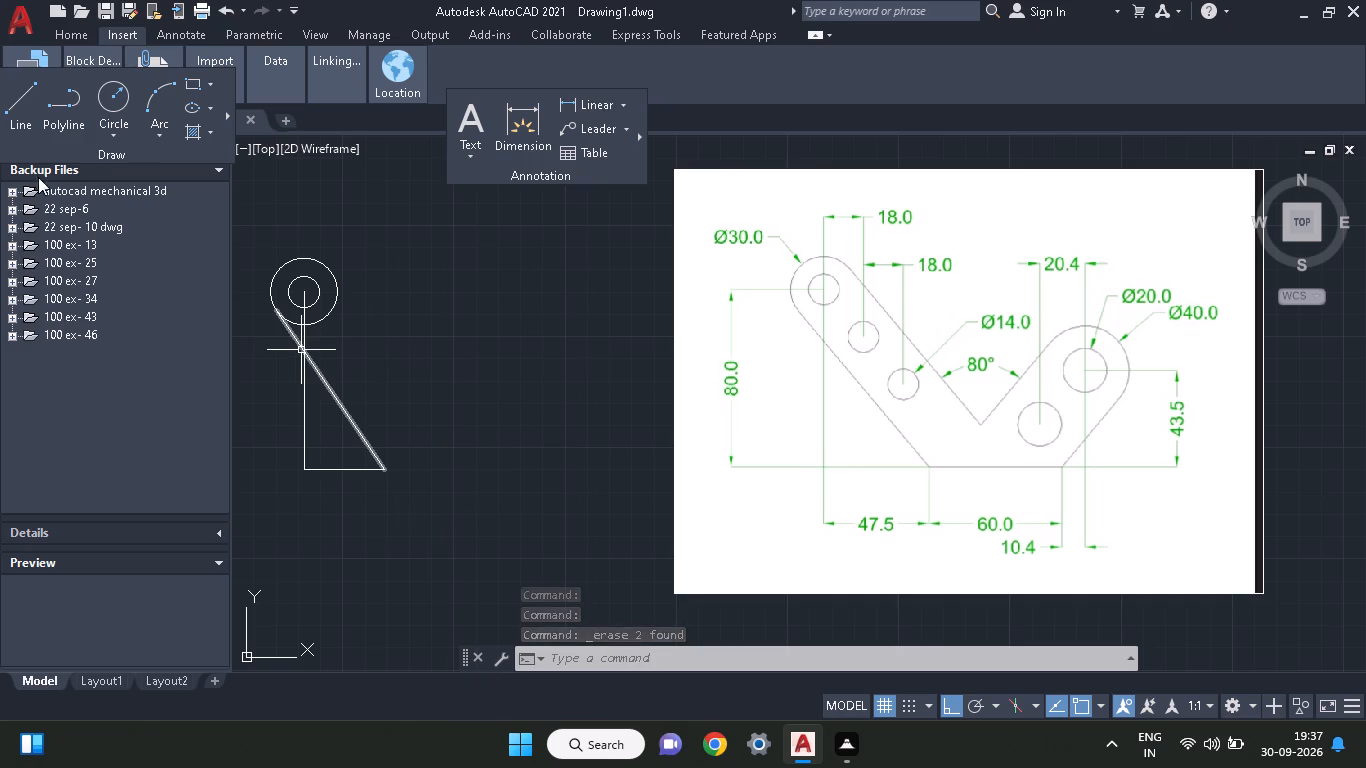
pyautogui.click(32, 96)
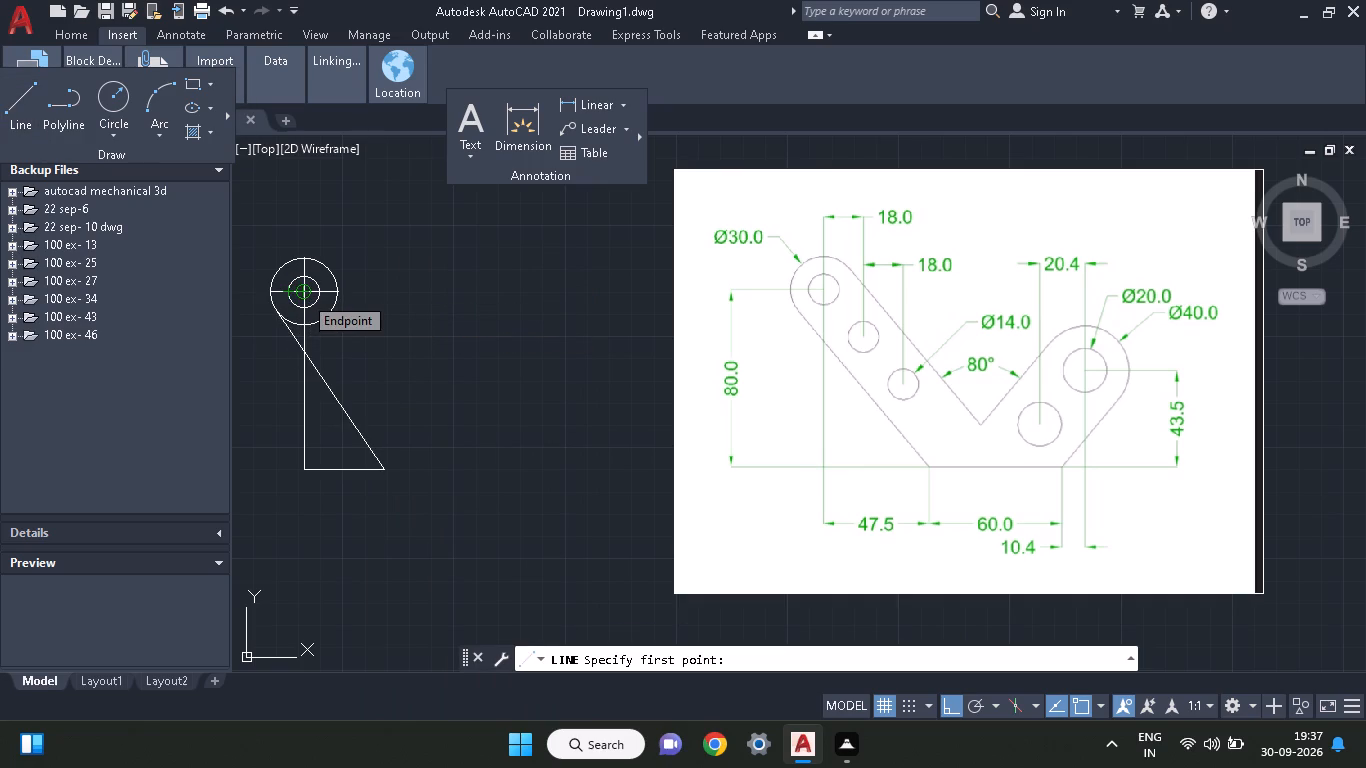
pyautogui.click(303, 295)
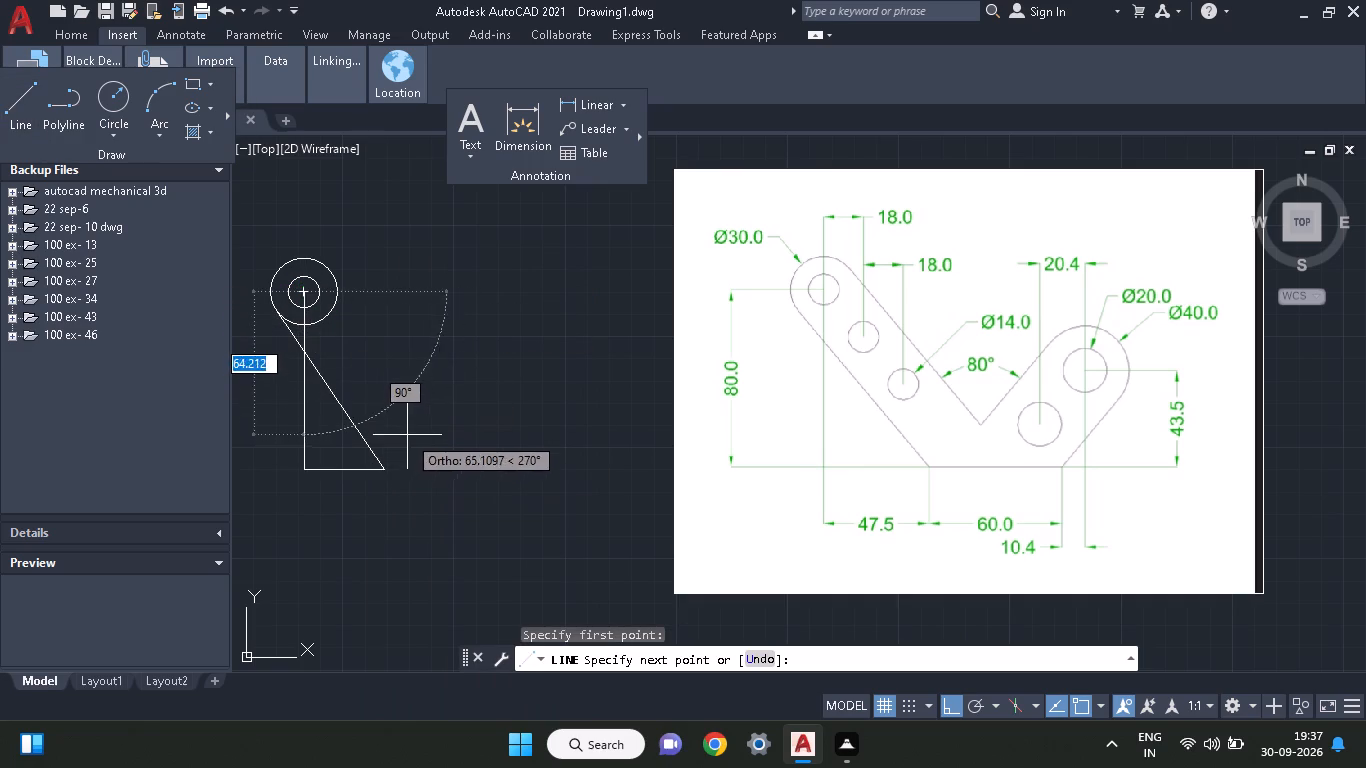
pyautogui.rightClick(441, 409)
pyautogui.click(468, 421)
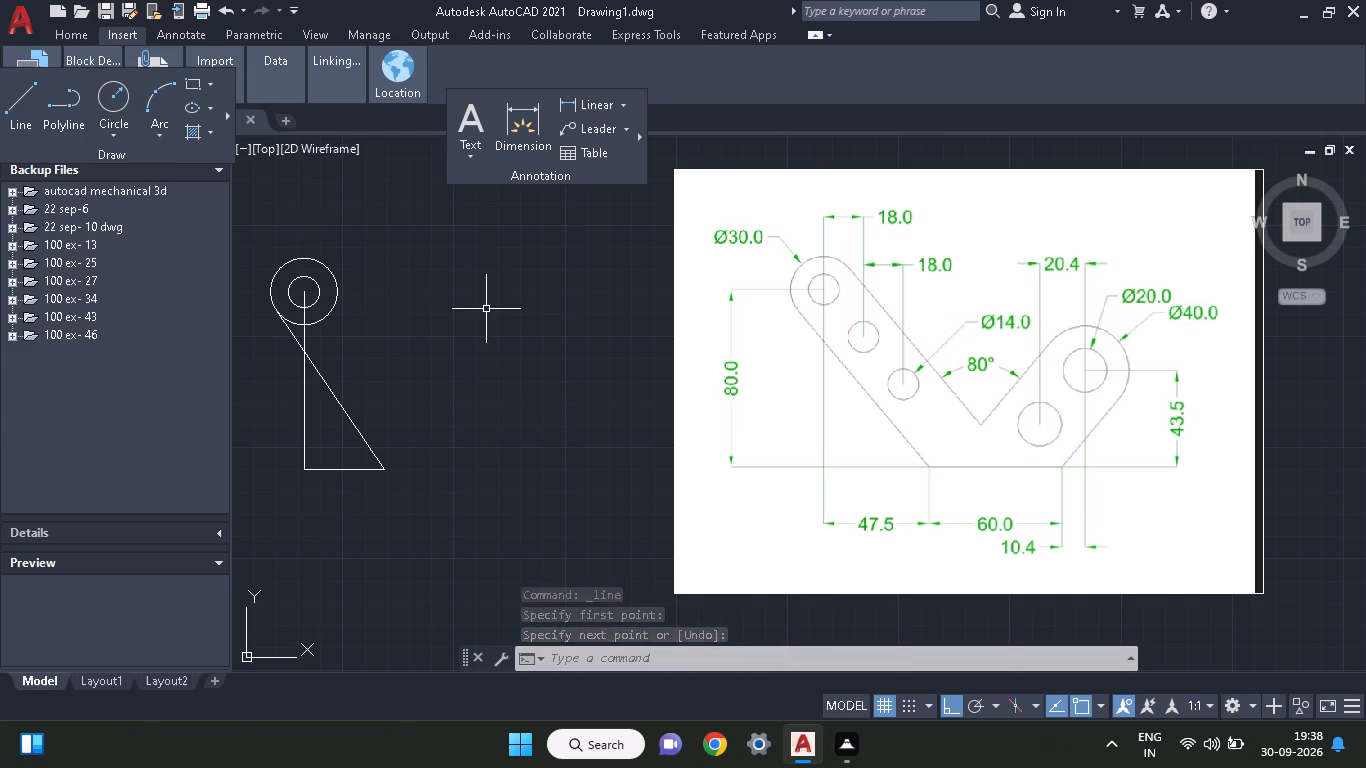
# Offset the slanted tangent line by 15 toward the upper right with the Through option, running from the concentric circles' centre.
pyautogui.write('of')
pyautogui.press('f')
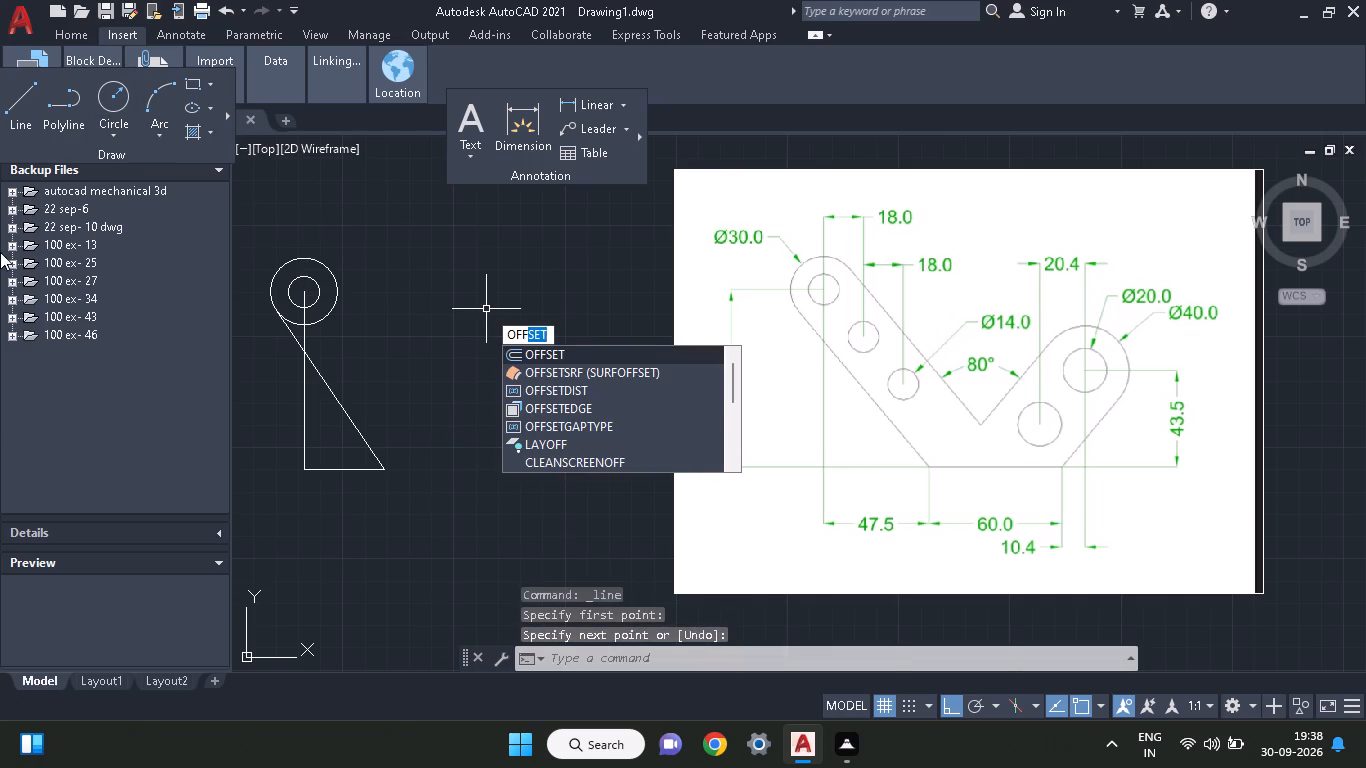
pyautogui.click(548, 353)
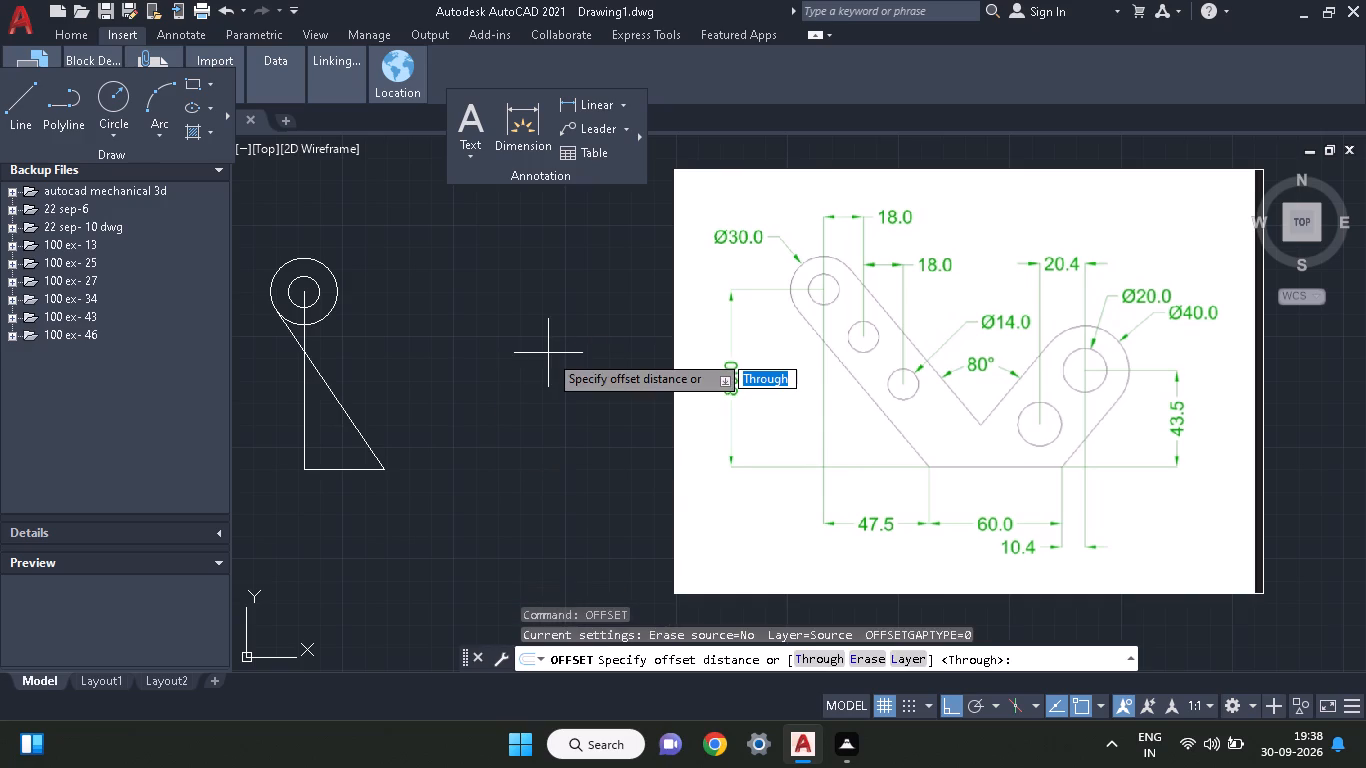
pyautogui.rightClick(548, 353)
pyautogui.click(569, 358)
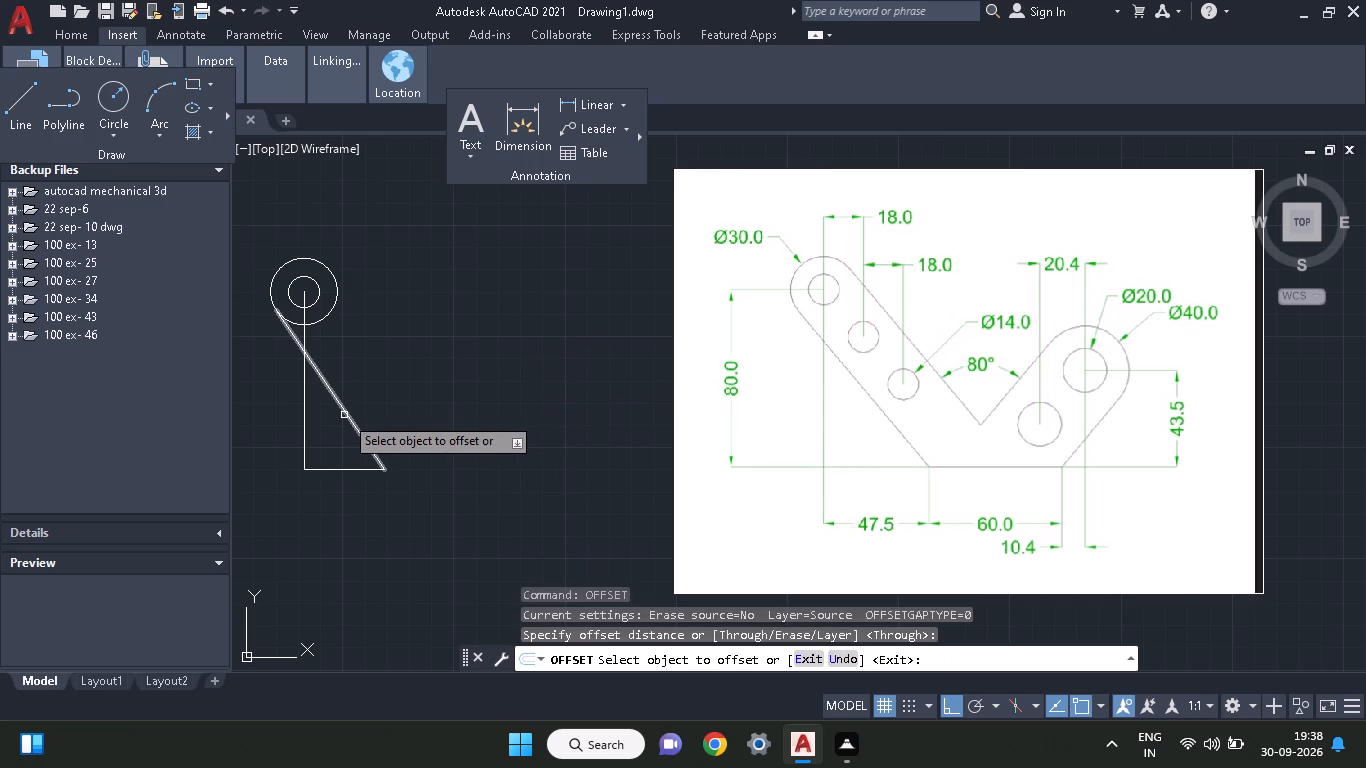
pyautogui.click(344, 415)
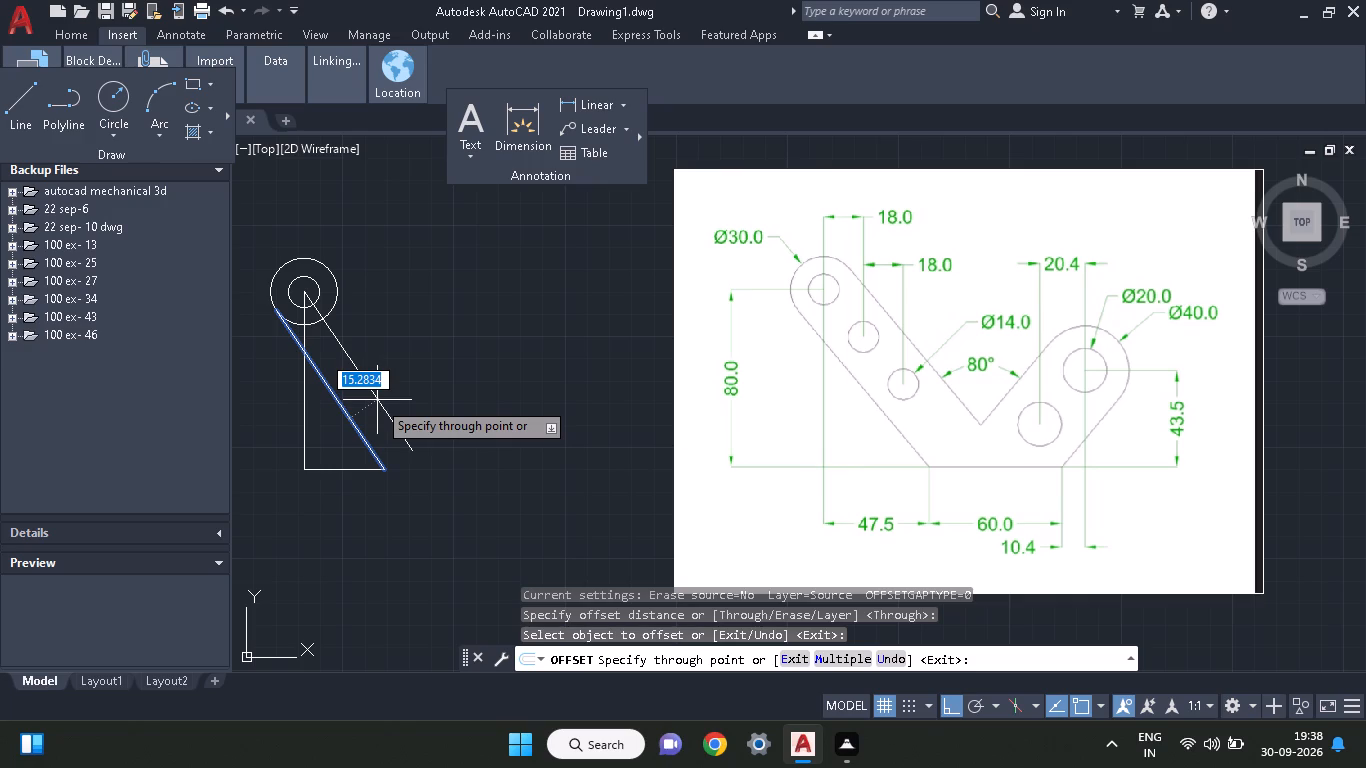
pyautogui.press('1')
pyautogui.press('5')
pyautogui.press('Return')
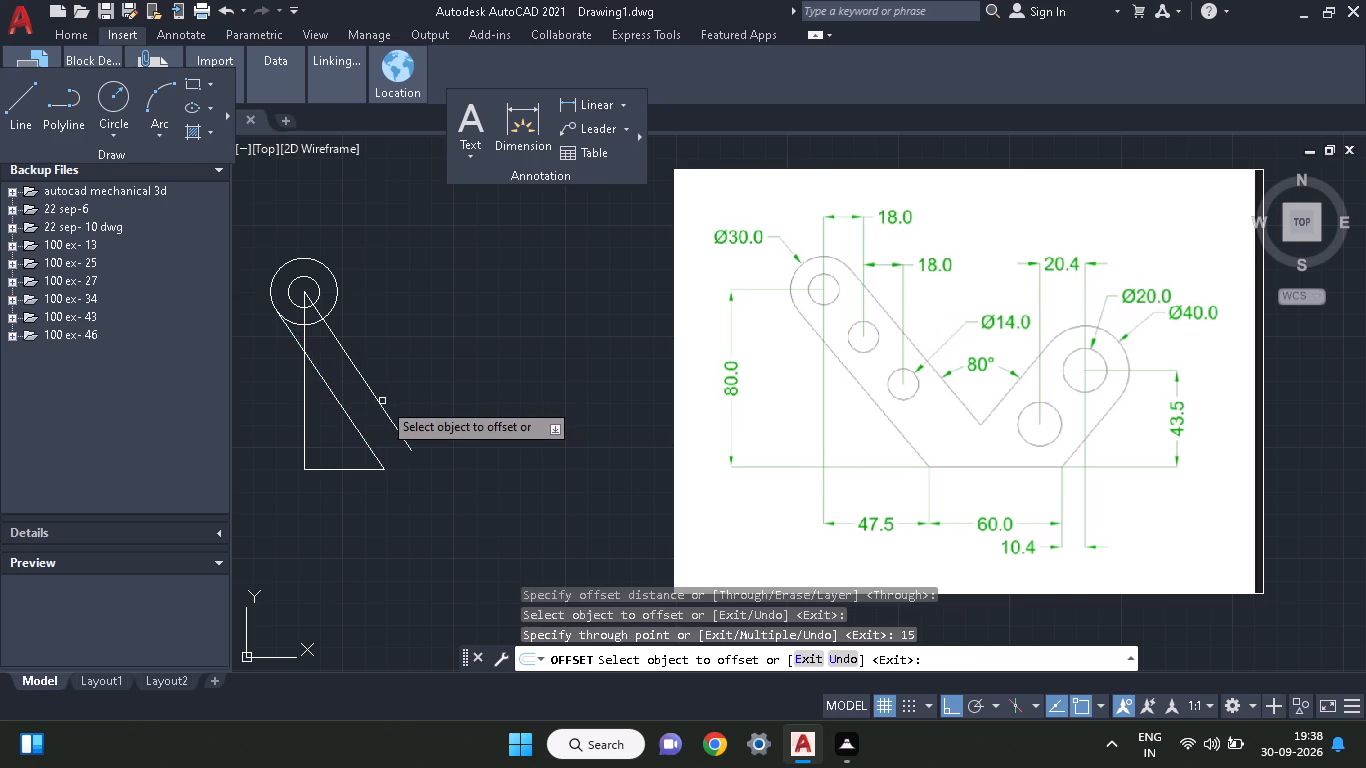
# Offset the slanted centreline starting at the concentric circles' centre by 15 toward the upper right, using the Through option.
pyautogui.click(381, 401)
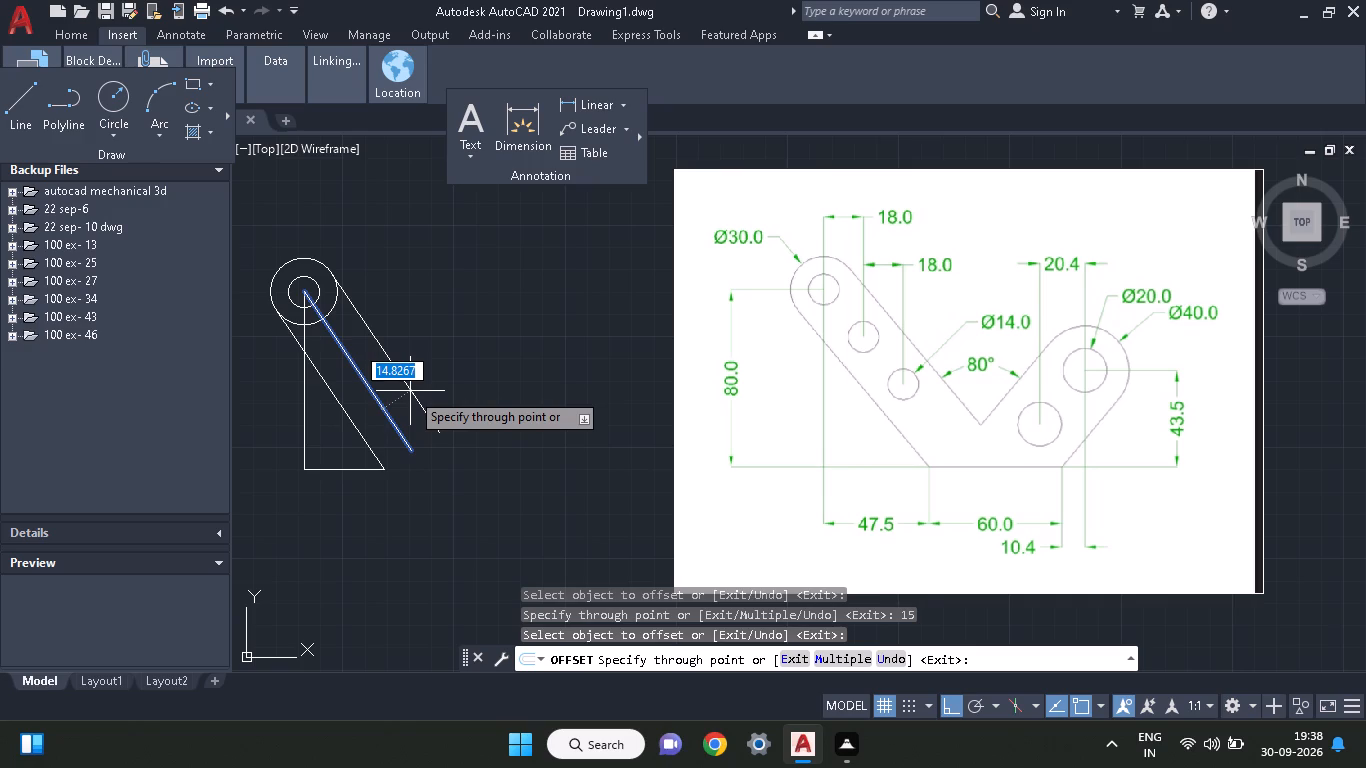
pyautogui.press('1')
pyautogui.press('5')
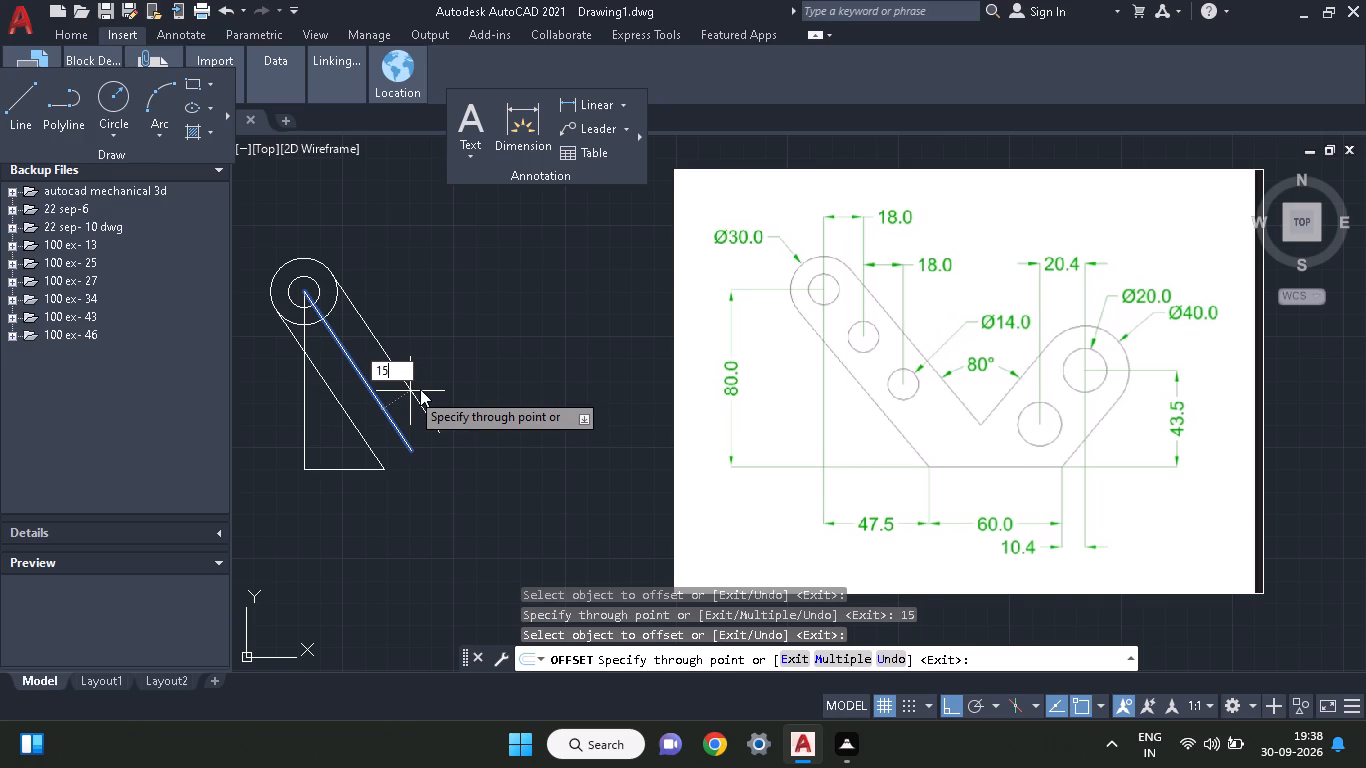
pyautogui.press('BackSpace')
pyautogui.press('BackSpace')
pyautogui.press('1')
pyautogui.press('5')
pyautogui.press('Return')
pyautogui.press('Return')
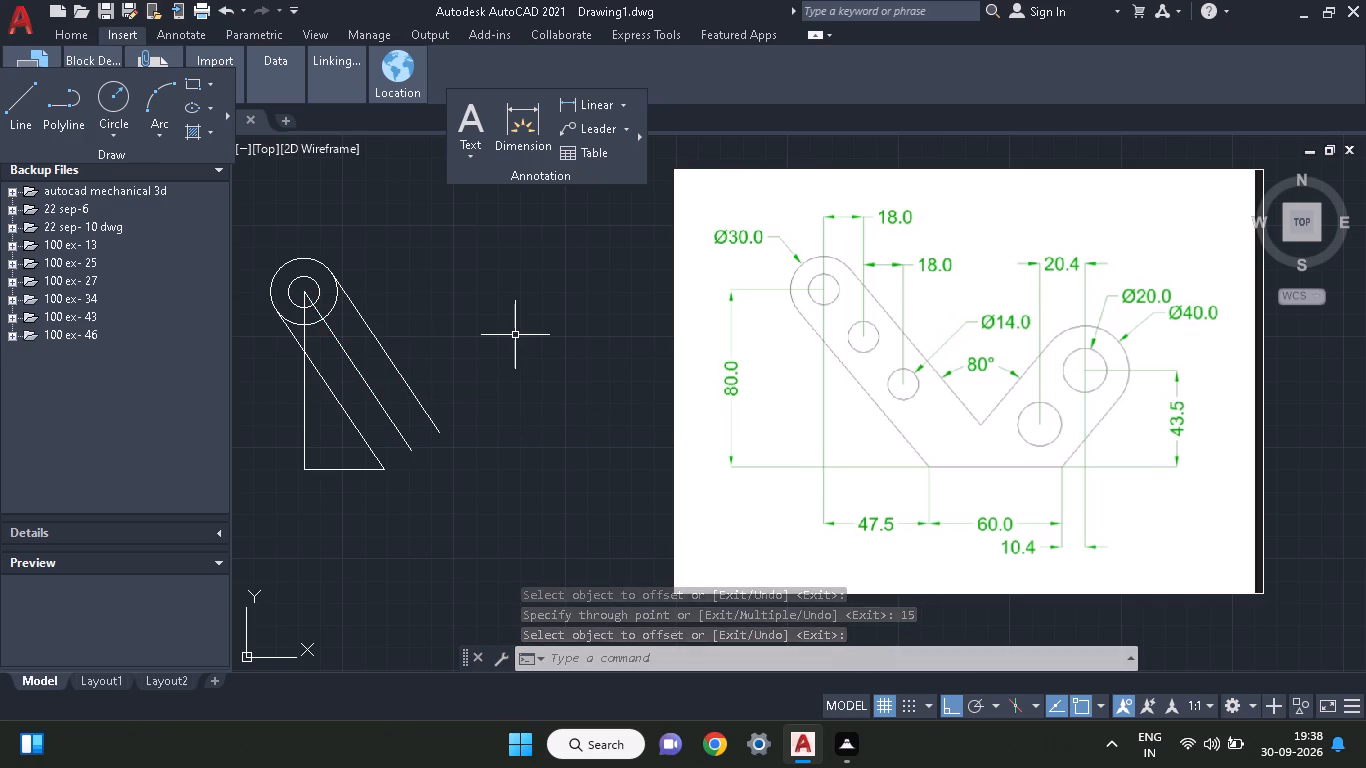
# Trim the outer circle's lower arc between the two outer slanted lines and the vertical line's portion inside the arm.
pyautogui.write('tr')
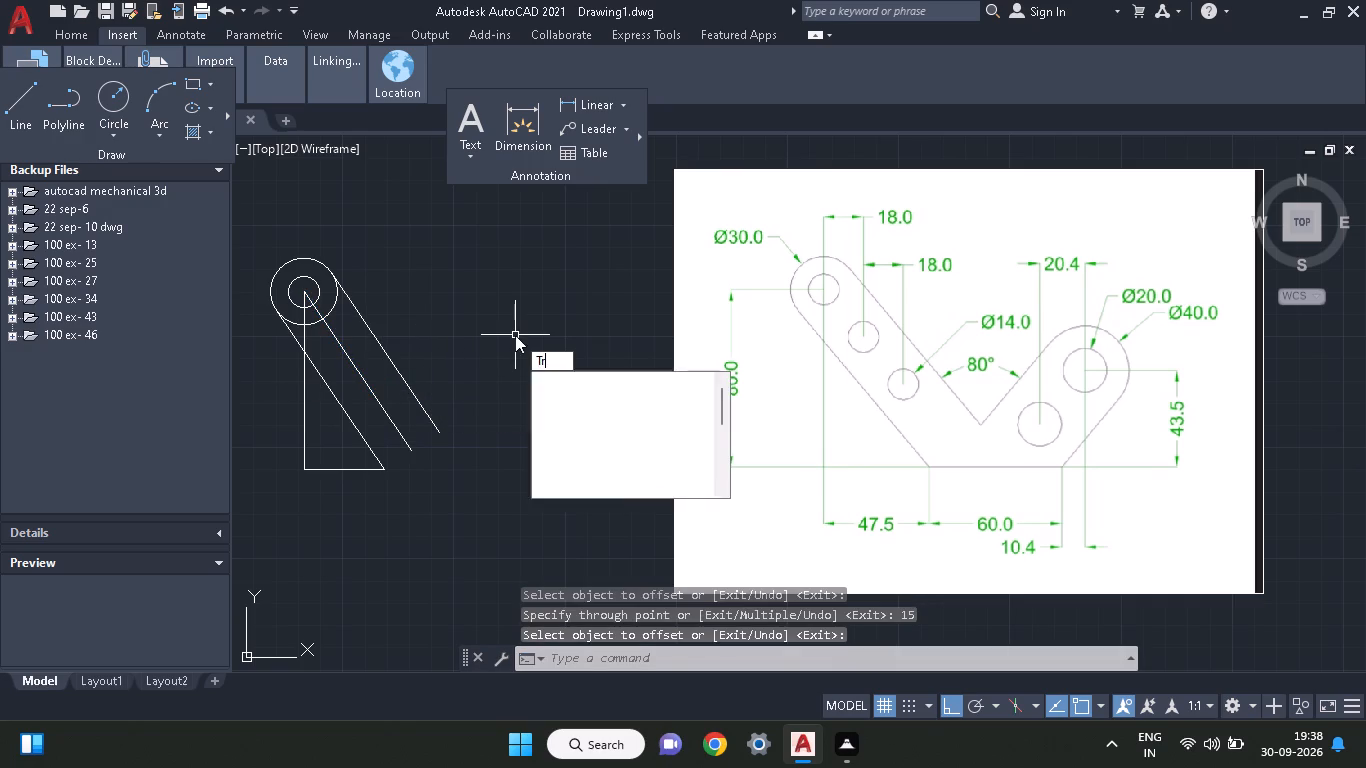
pyautogui.press('space')
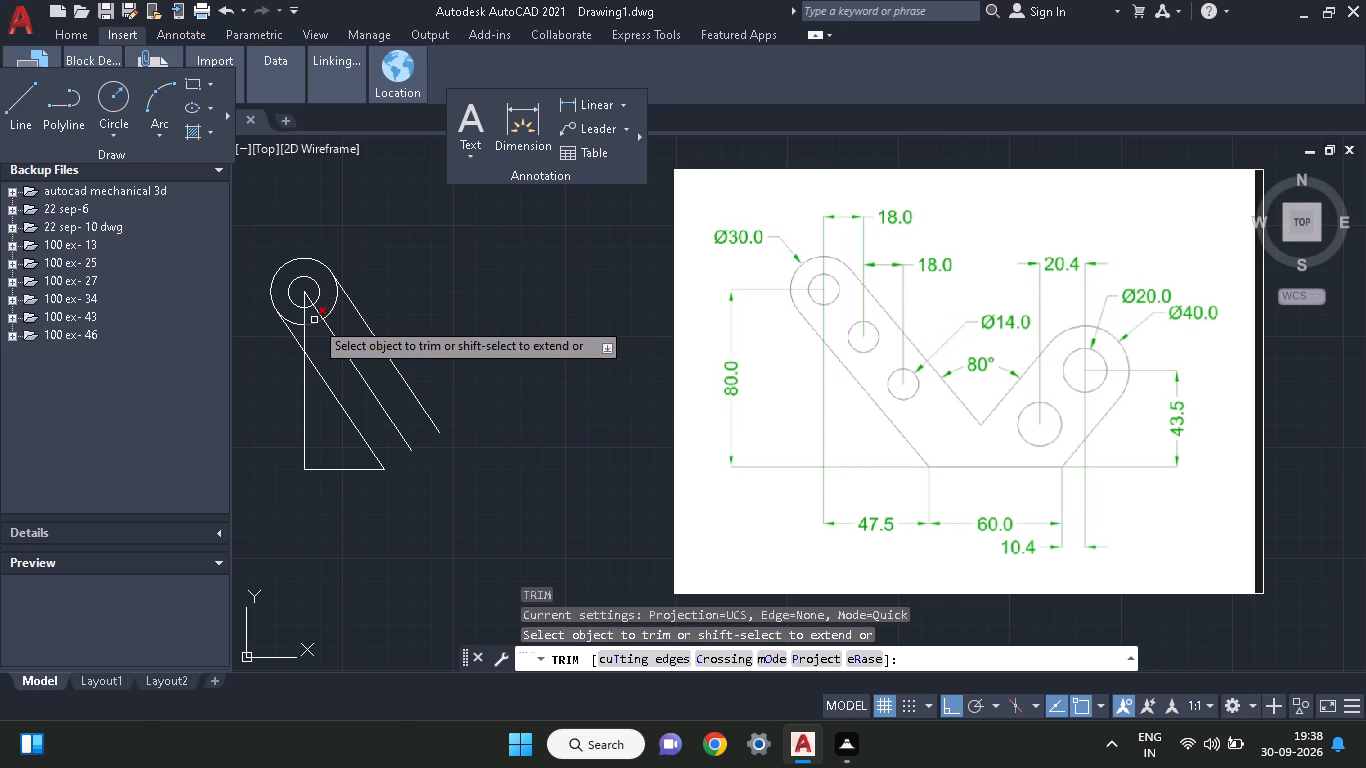
pyautogui.click(314, 323)
pyautogui.click(304, 325)
pyautogui.click(304, 325)
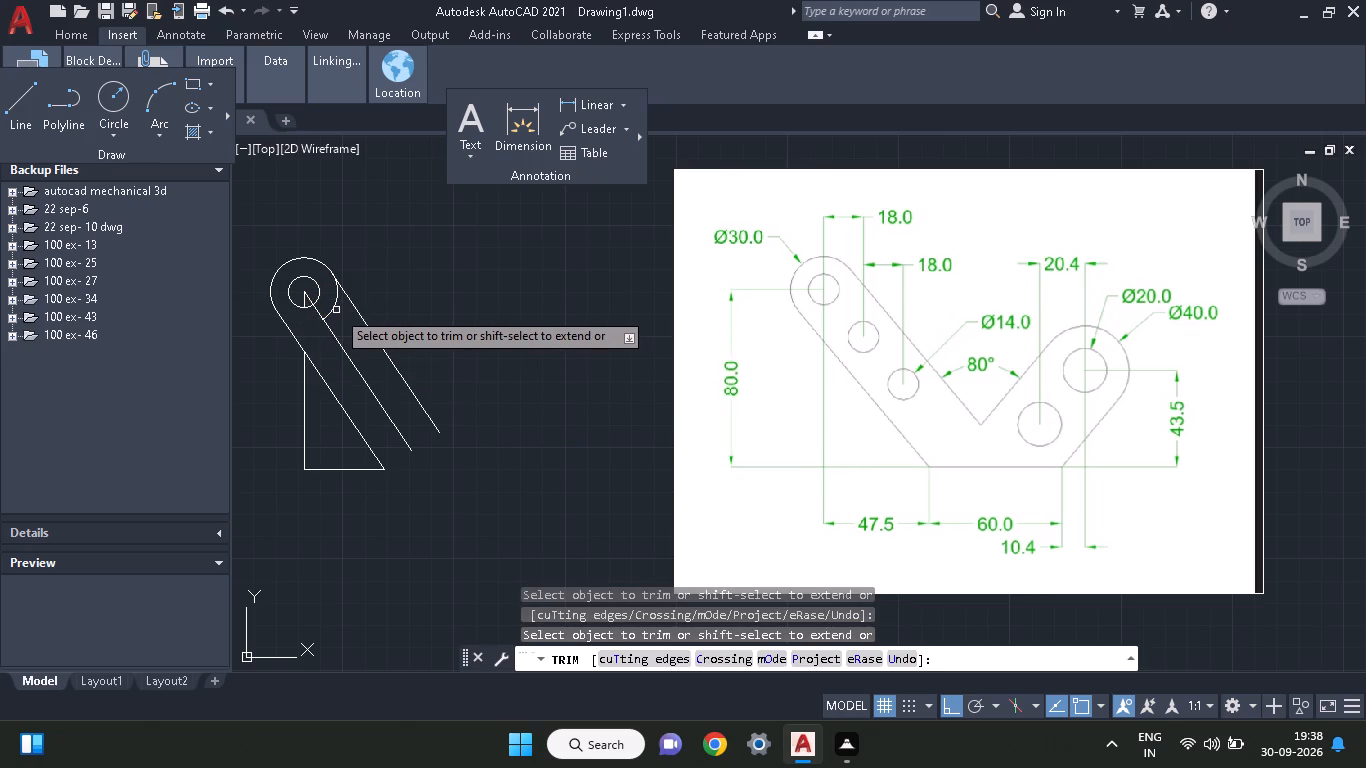
pyautogui.click(336, 310)
pyautogui.click(332, 305)
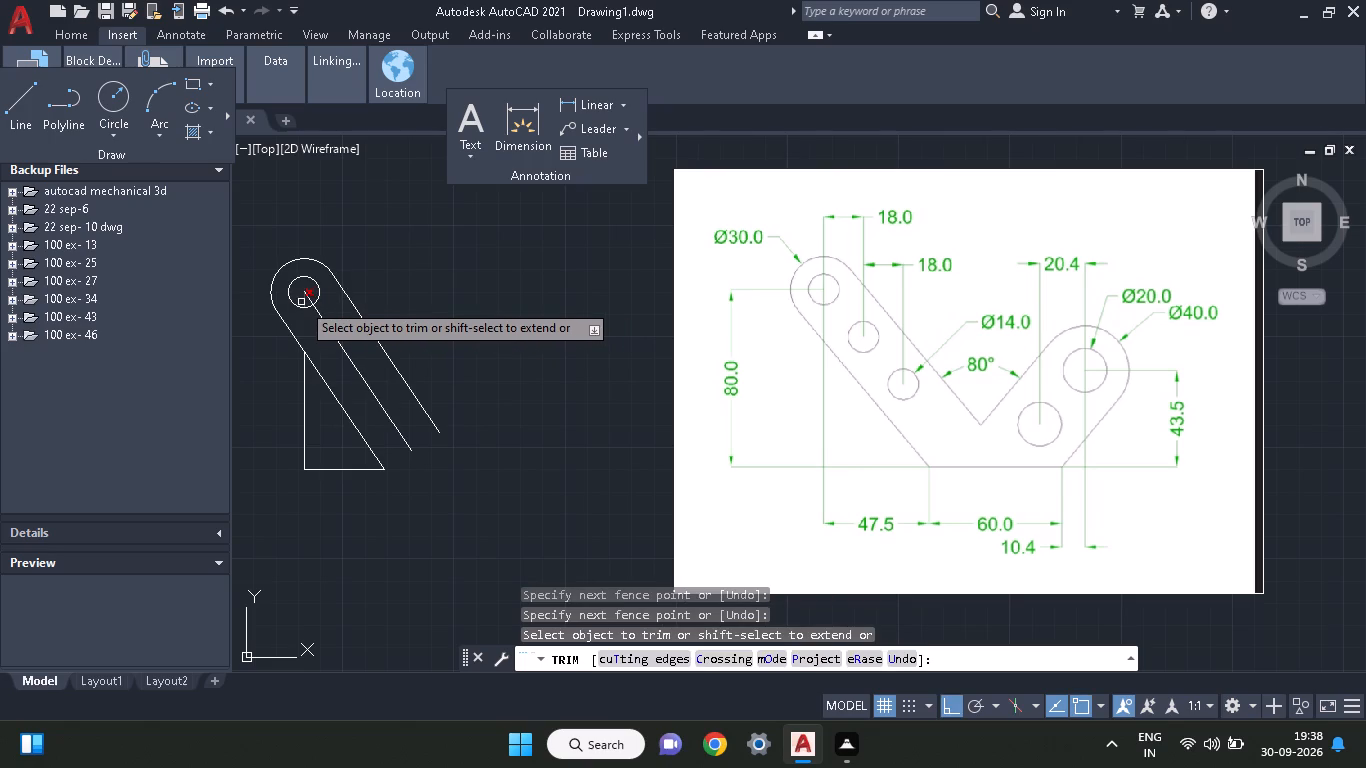
pyautogui.click(301, 301)
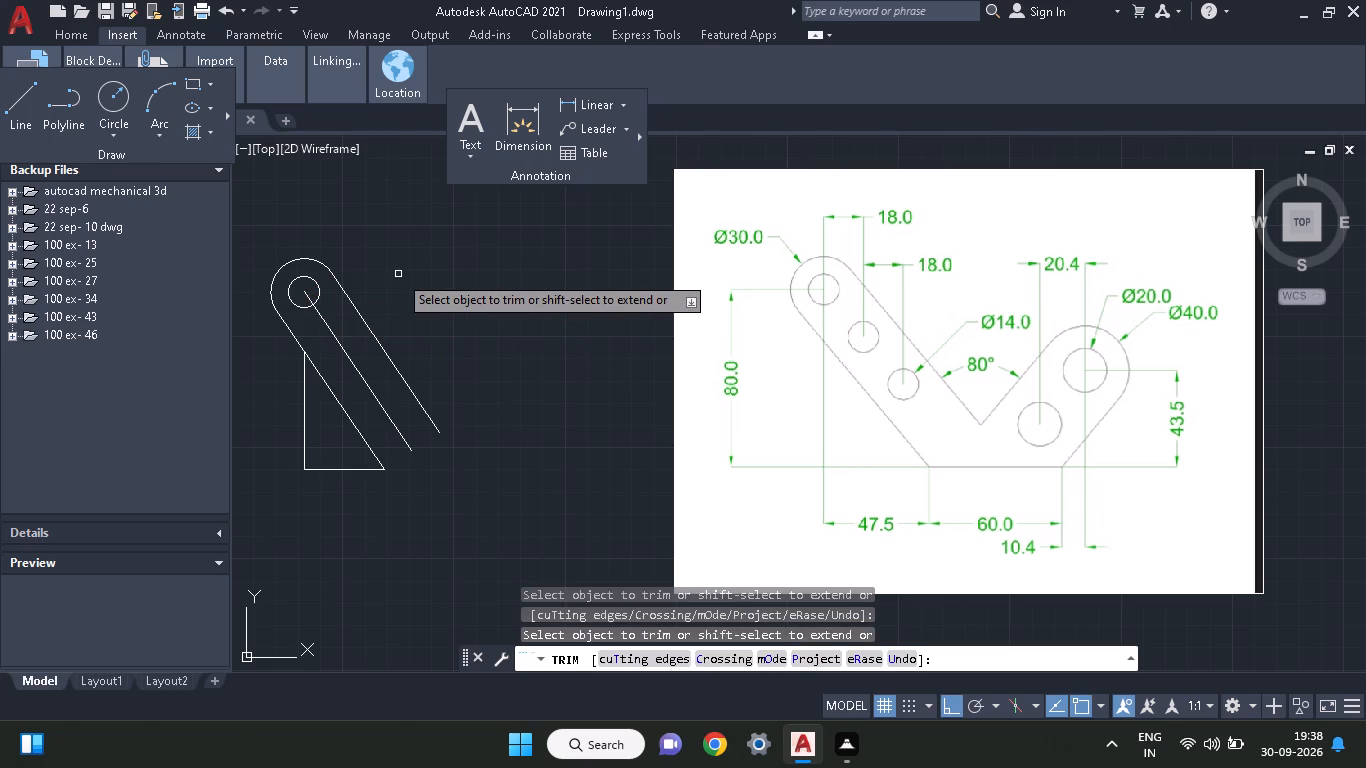
pyautogui.rightClick(398, 274)
pyautogui.click(415, 288)
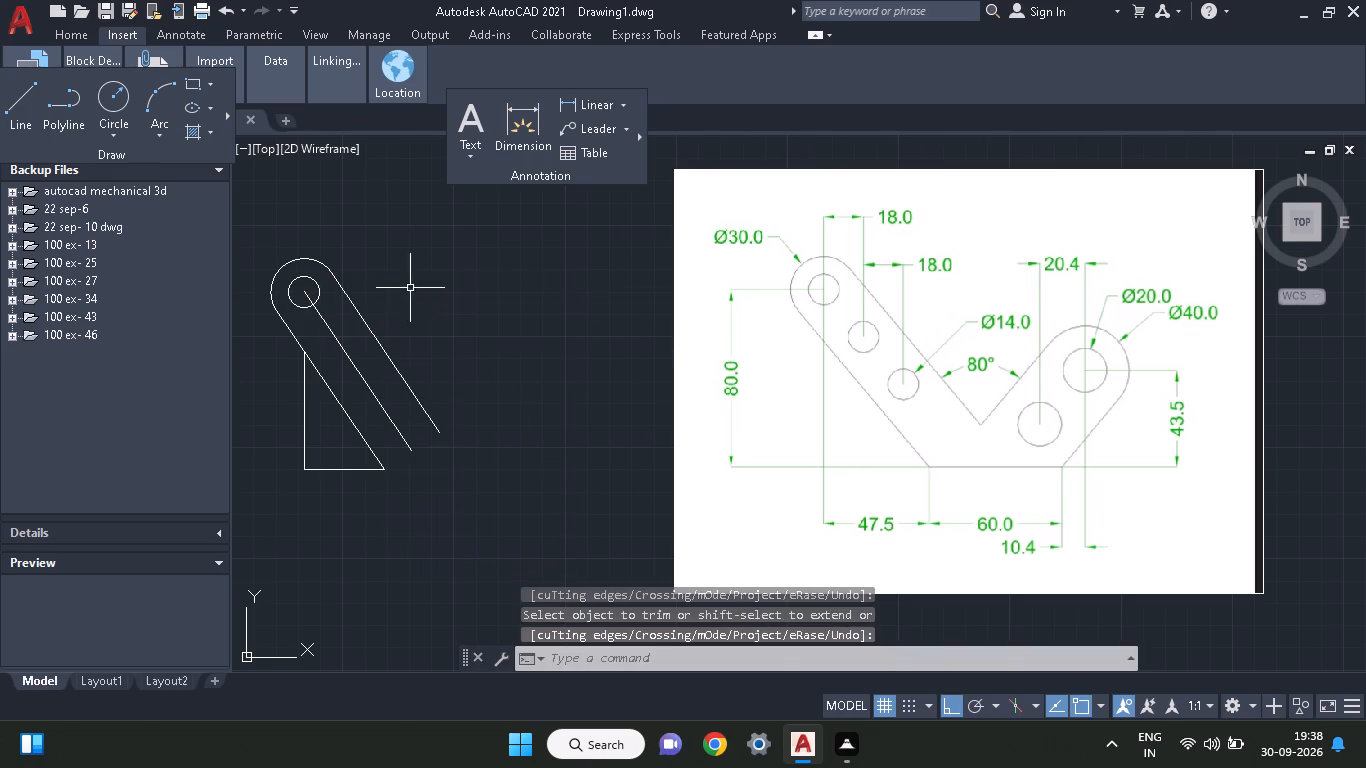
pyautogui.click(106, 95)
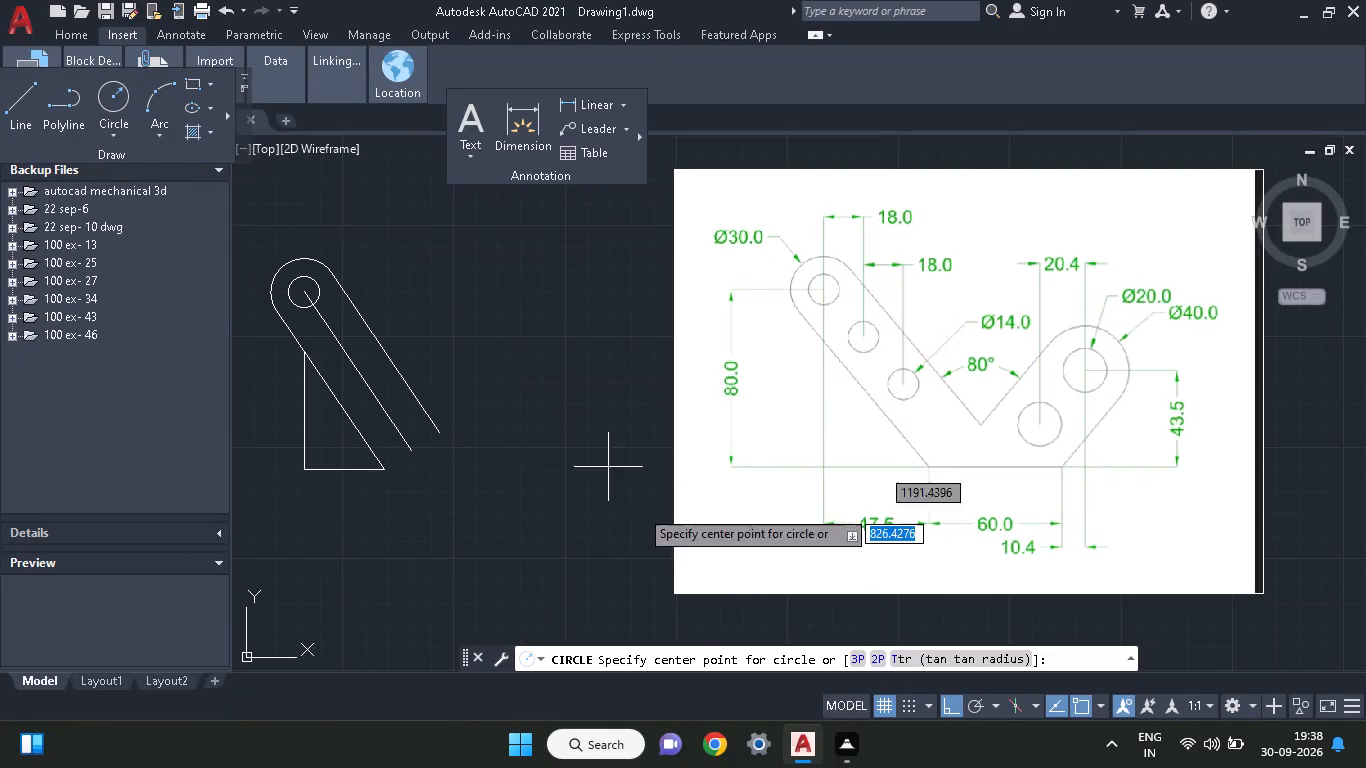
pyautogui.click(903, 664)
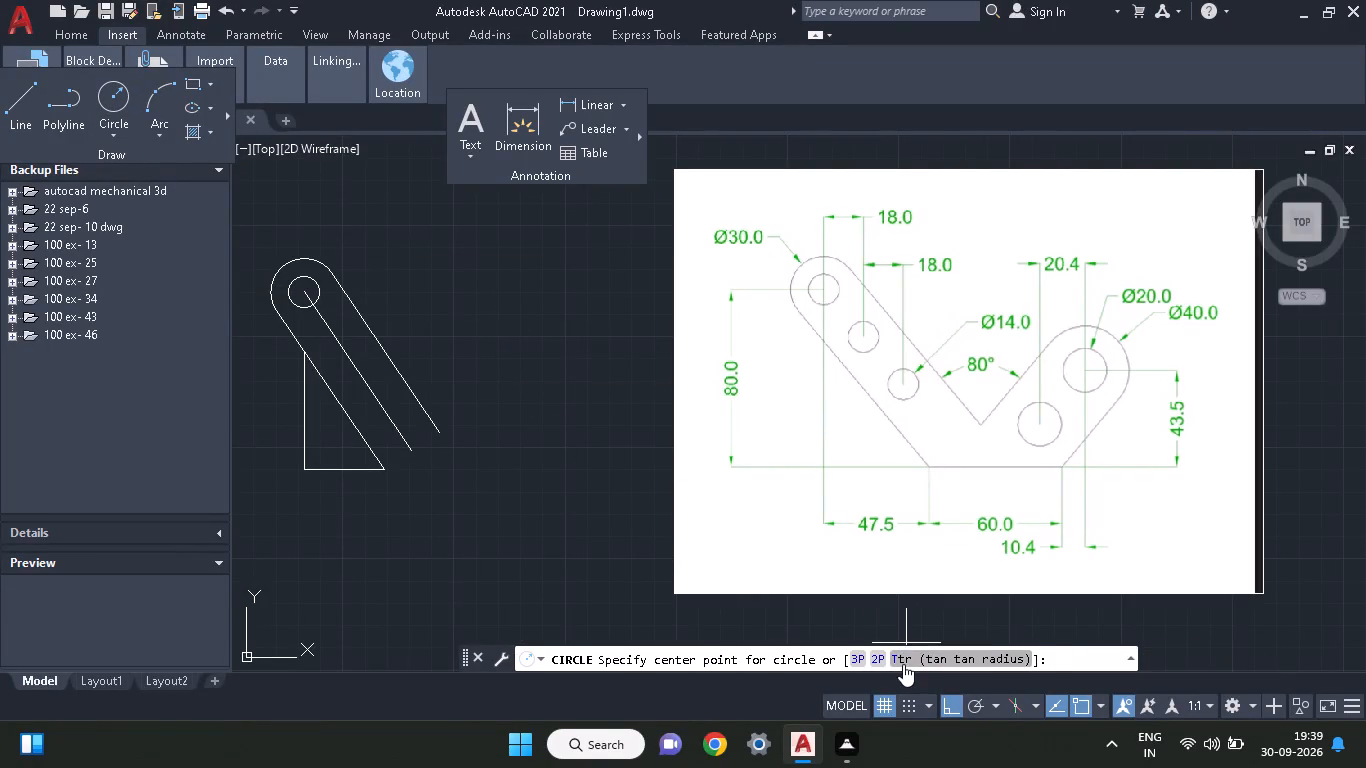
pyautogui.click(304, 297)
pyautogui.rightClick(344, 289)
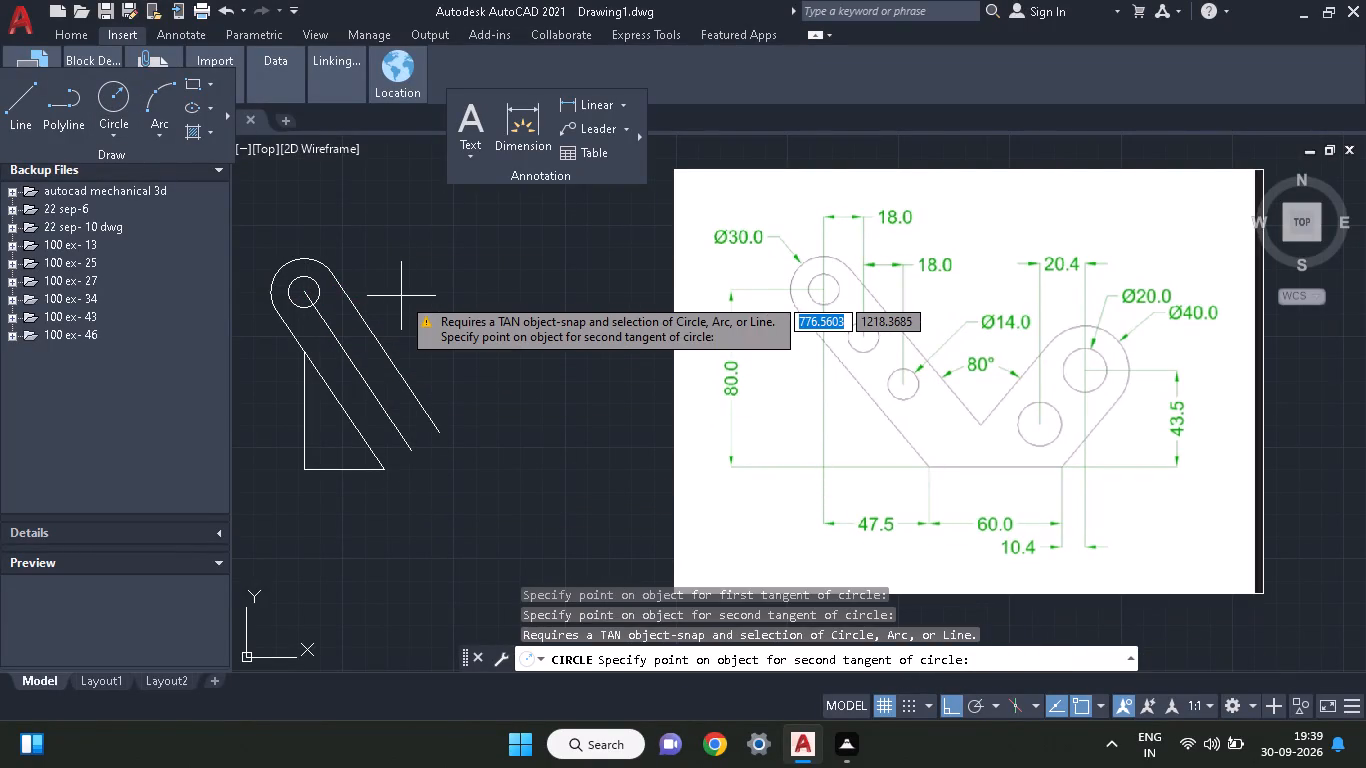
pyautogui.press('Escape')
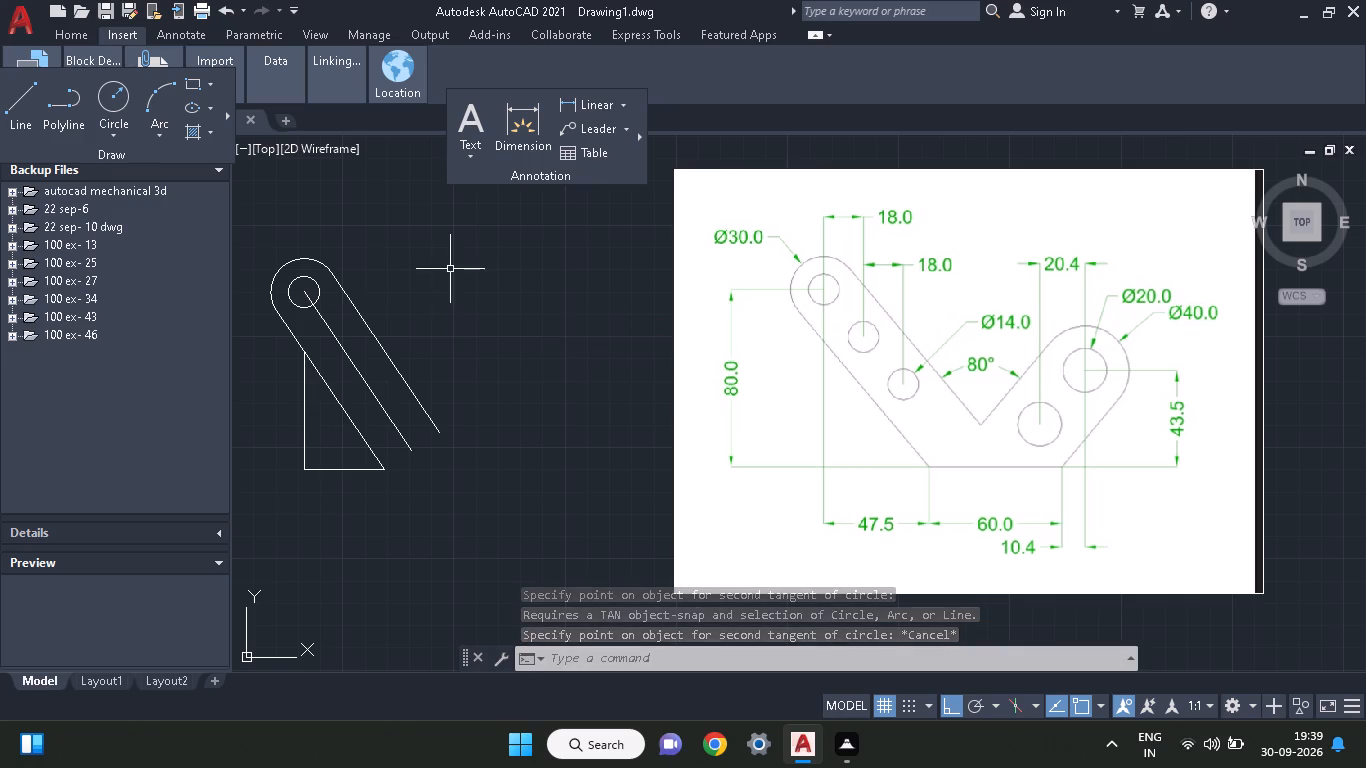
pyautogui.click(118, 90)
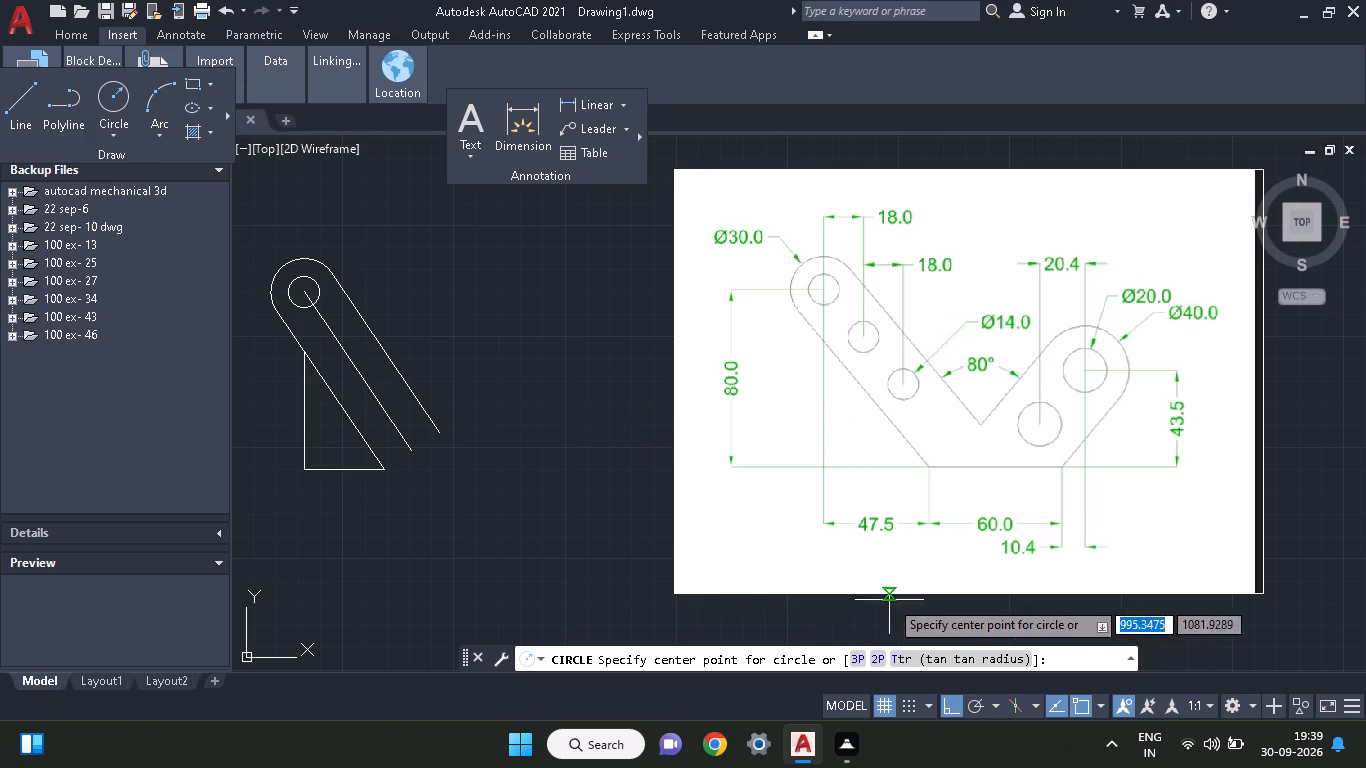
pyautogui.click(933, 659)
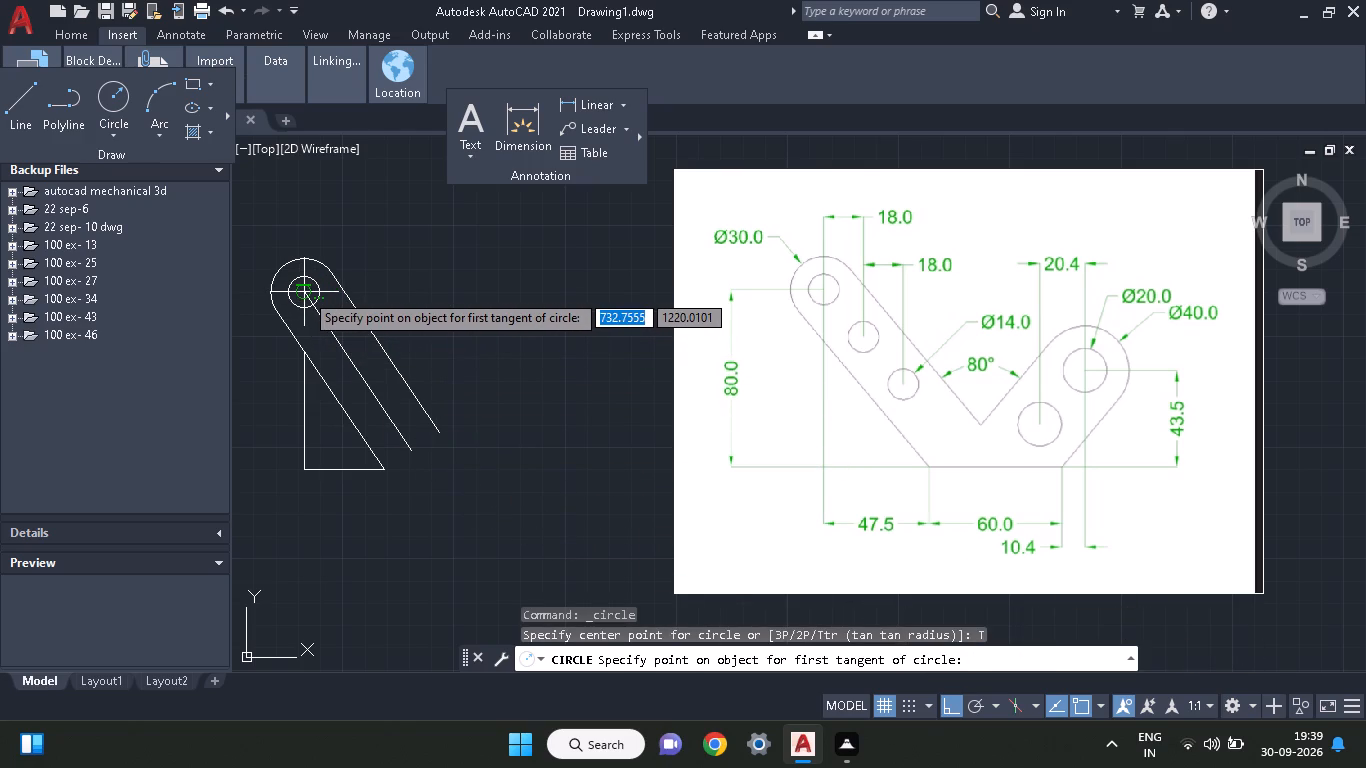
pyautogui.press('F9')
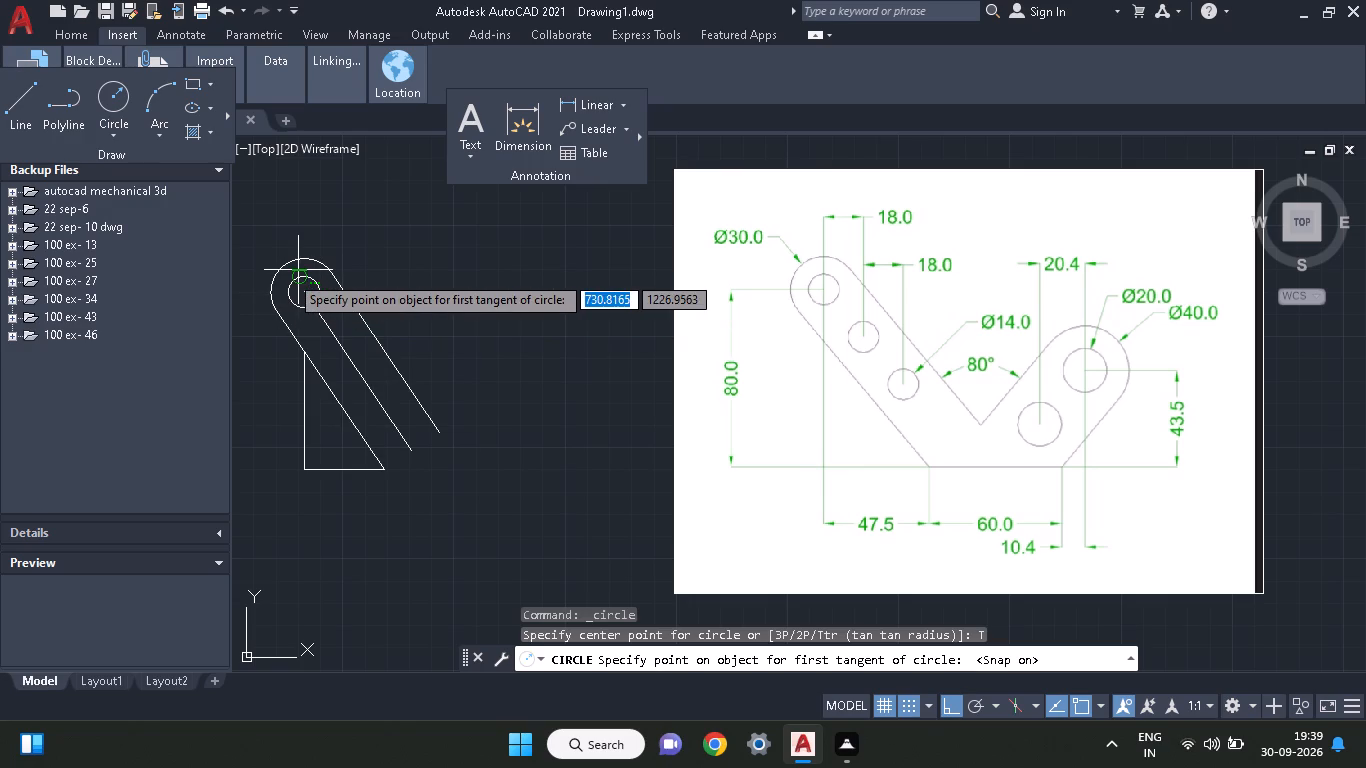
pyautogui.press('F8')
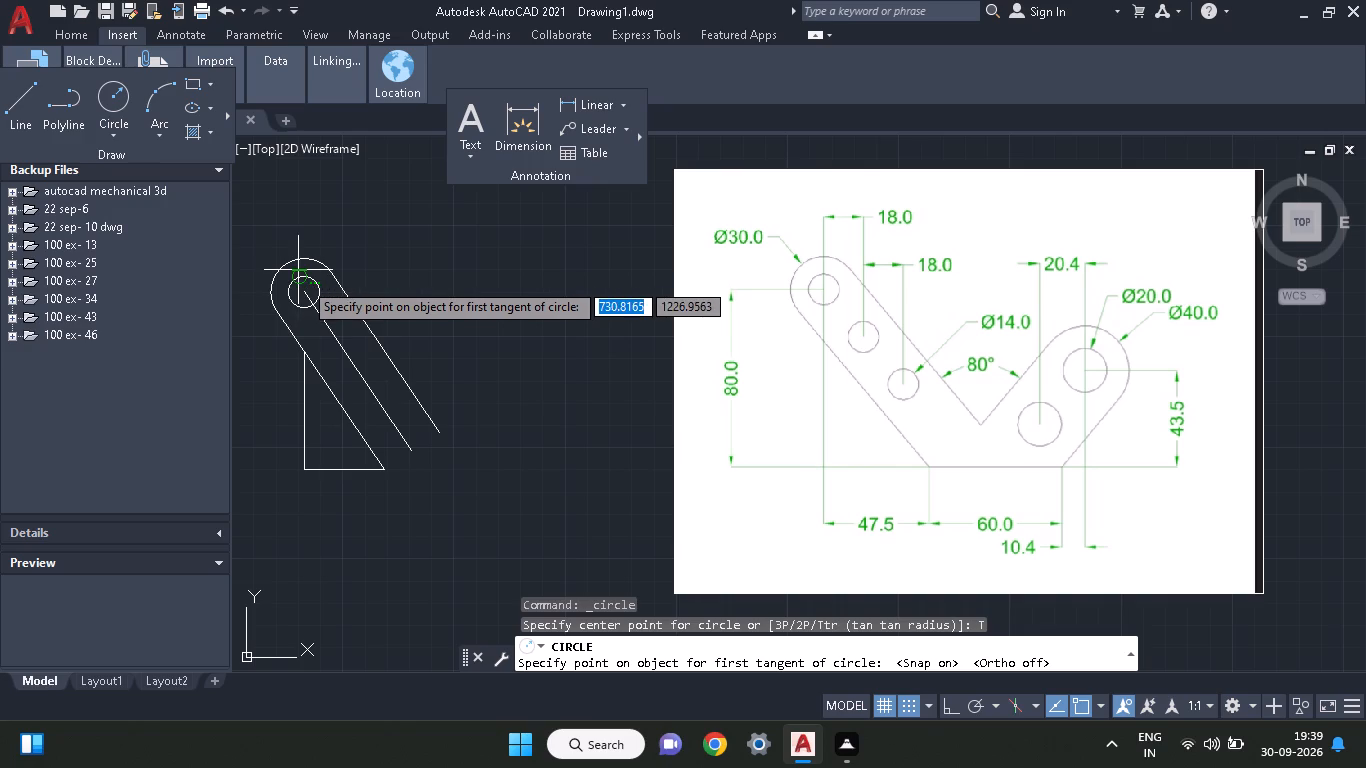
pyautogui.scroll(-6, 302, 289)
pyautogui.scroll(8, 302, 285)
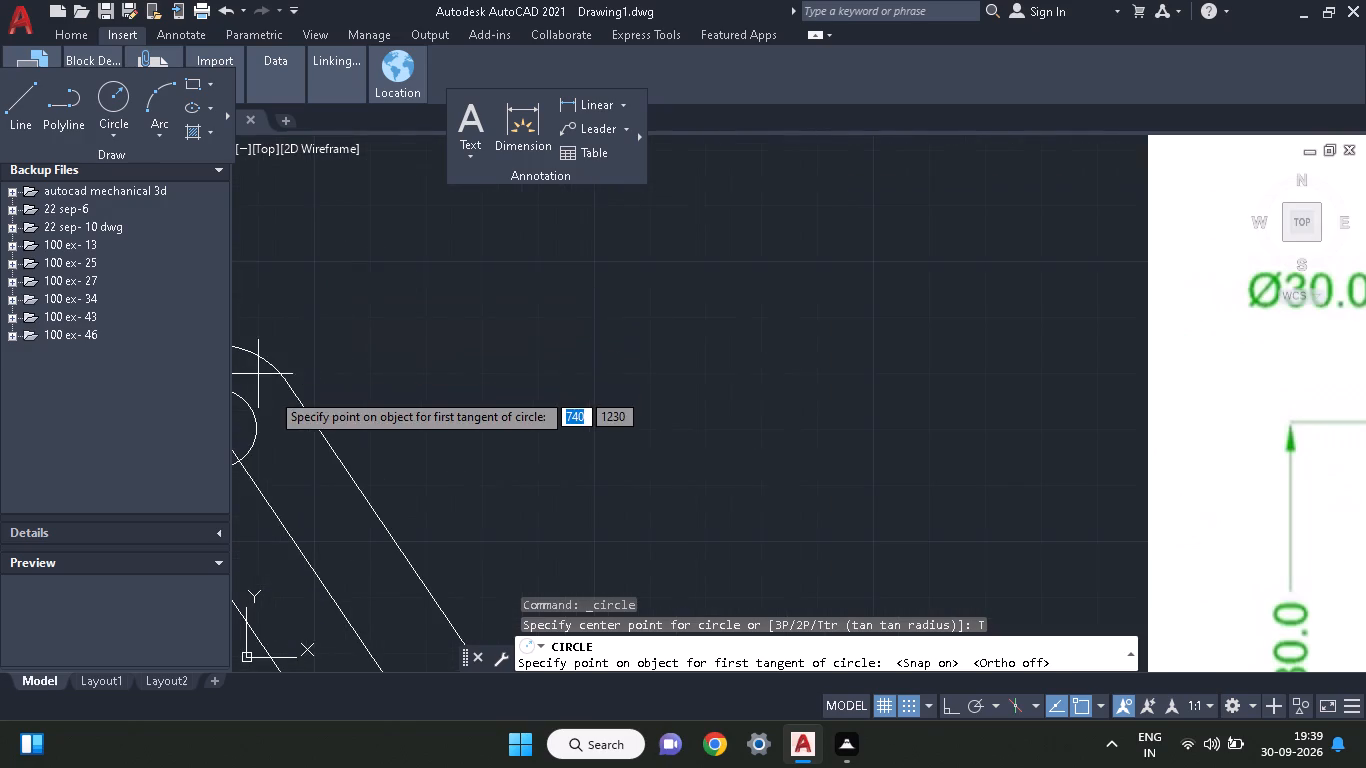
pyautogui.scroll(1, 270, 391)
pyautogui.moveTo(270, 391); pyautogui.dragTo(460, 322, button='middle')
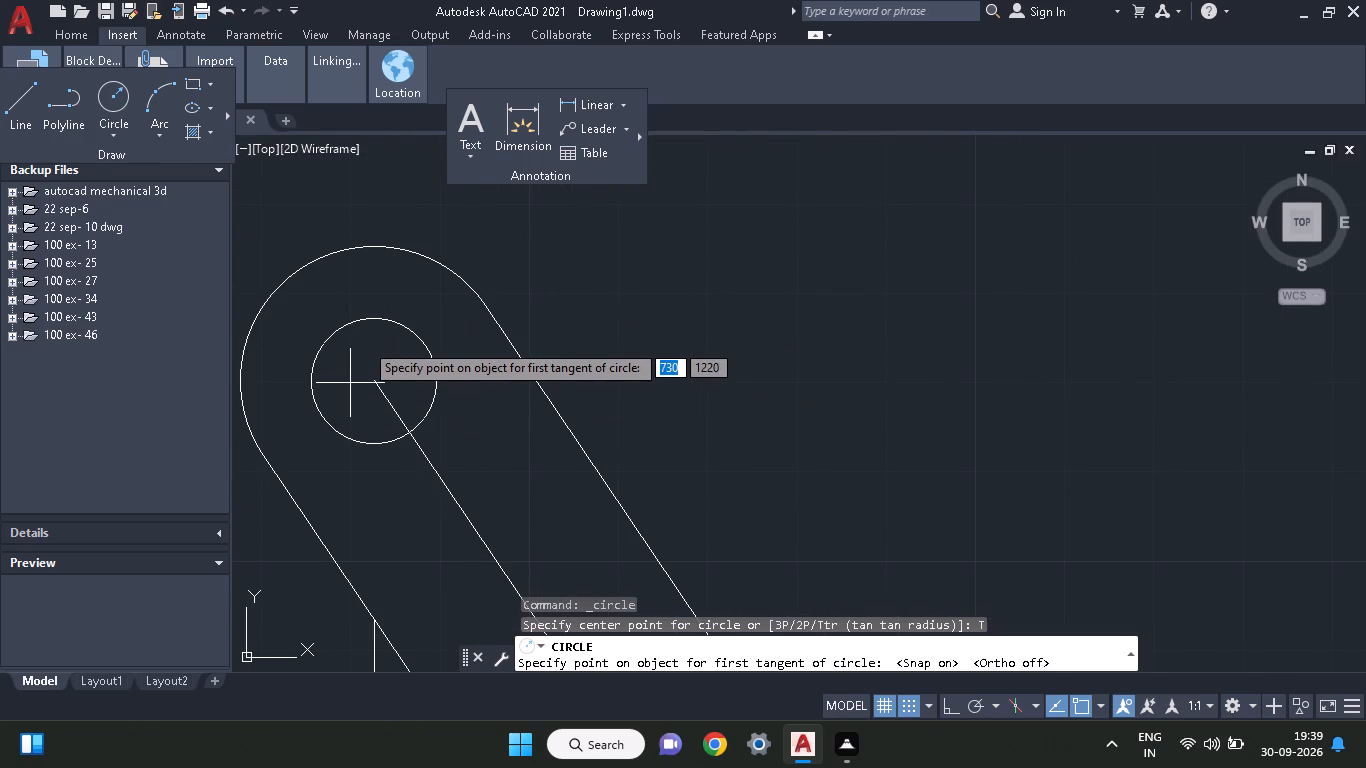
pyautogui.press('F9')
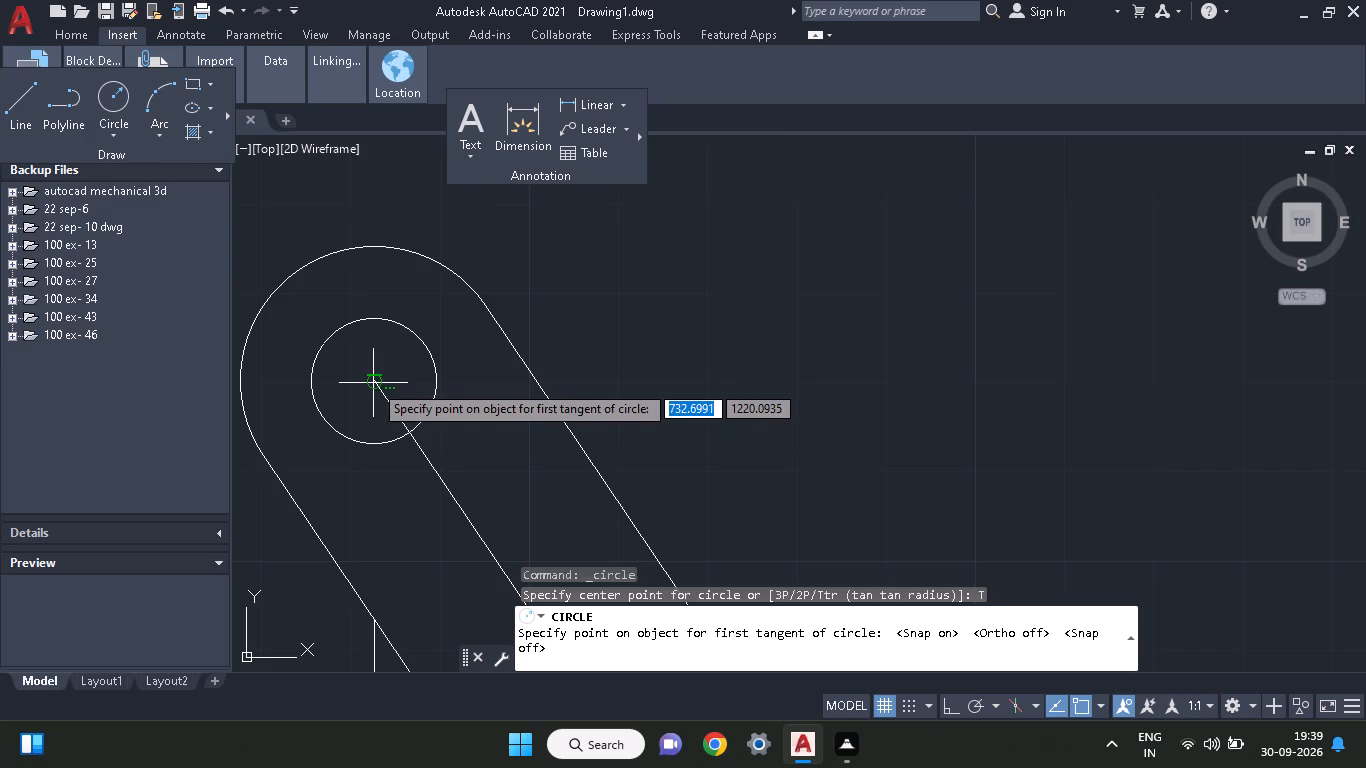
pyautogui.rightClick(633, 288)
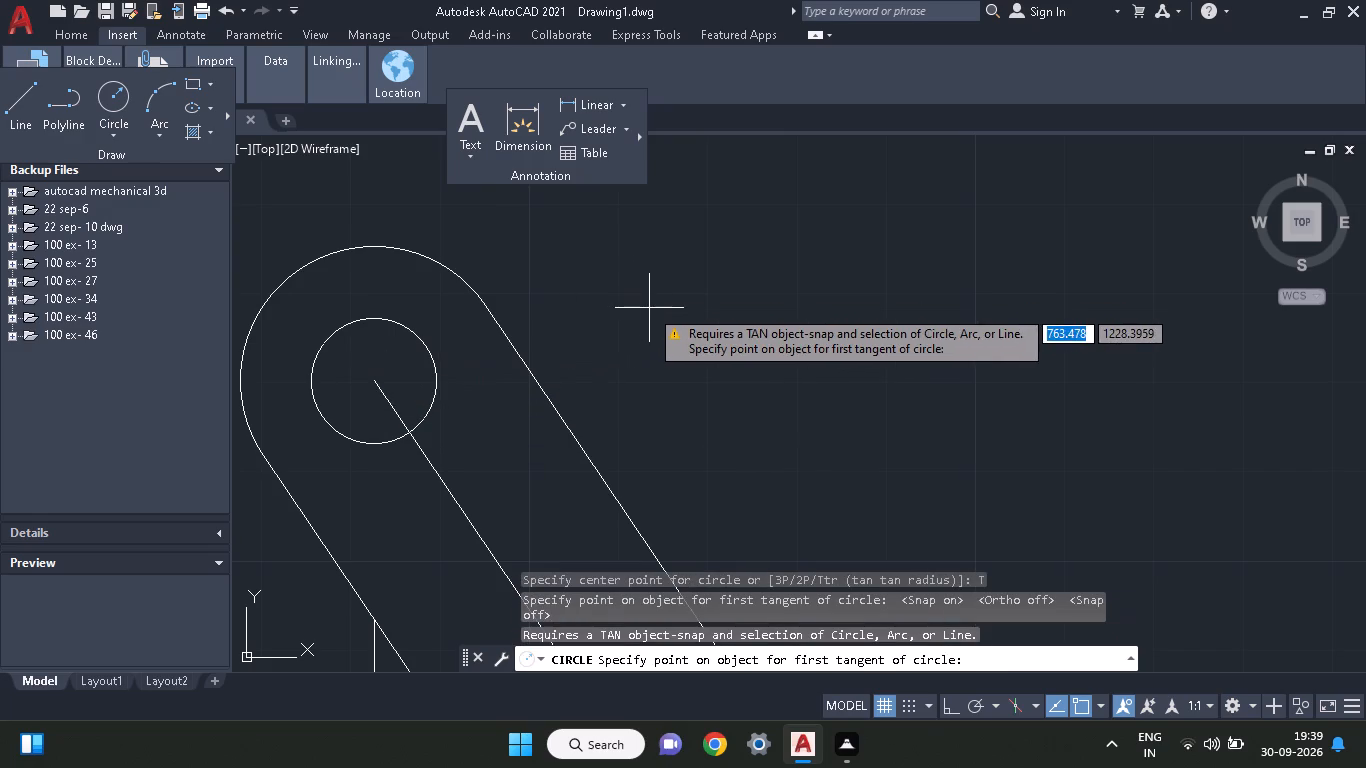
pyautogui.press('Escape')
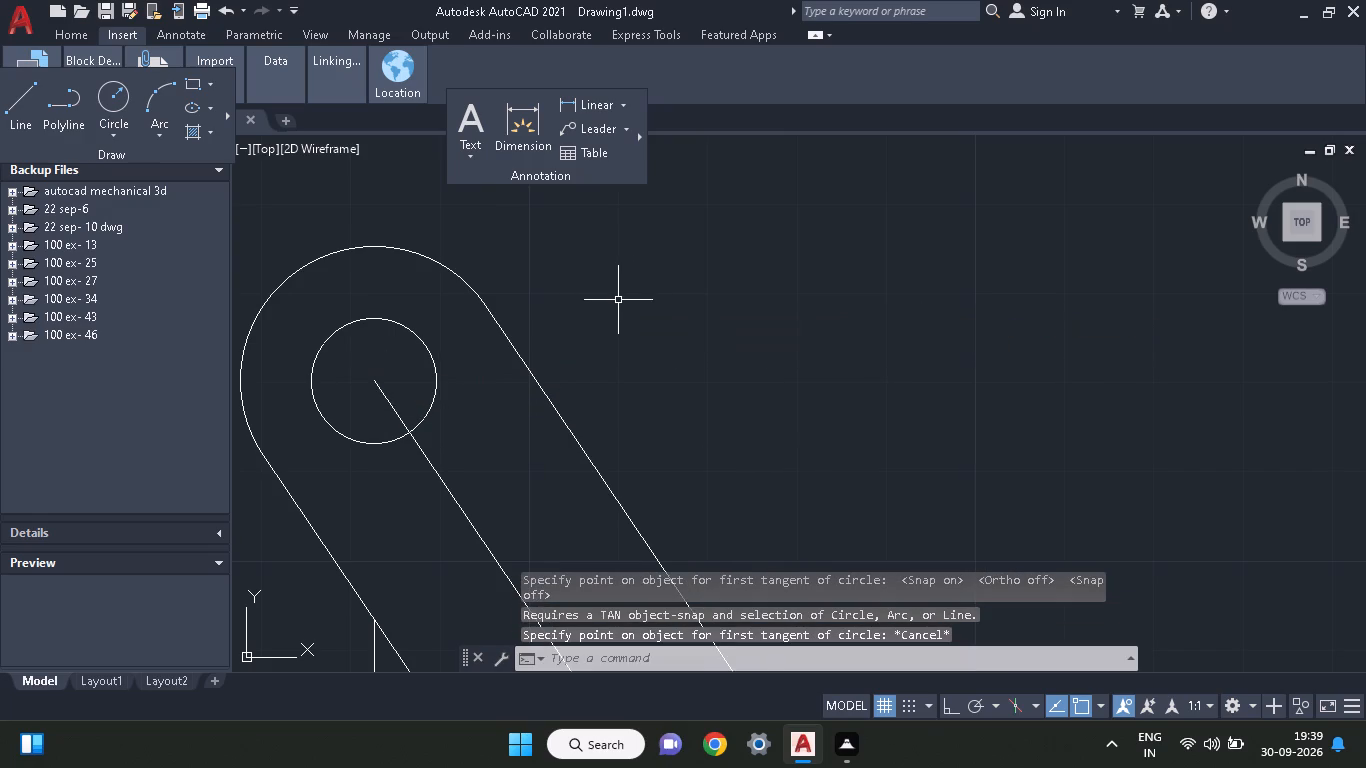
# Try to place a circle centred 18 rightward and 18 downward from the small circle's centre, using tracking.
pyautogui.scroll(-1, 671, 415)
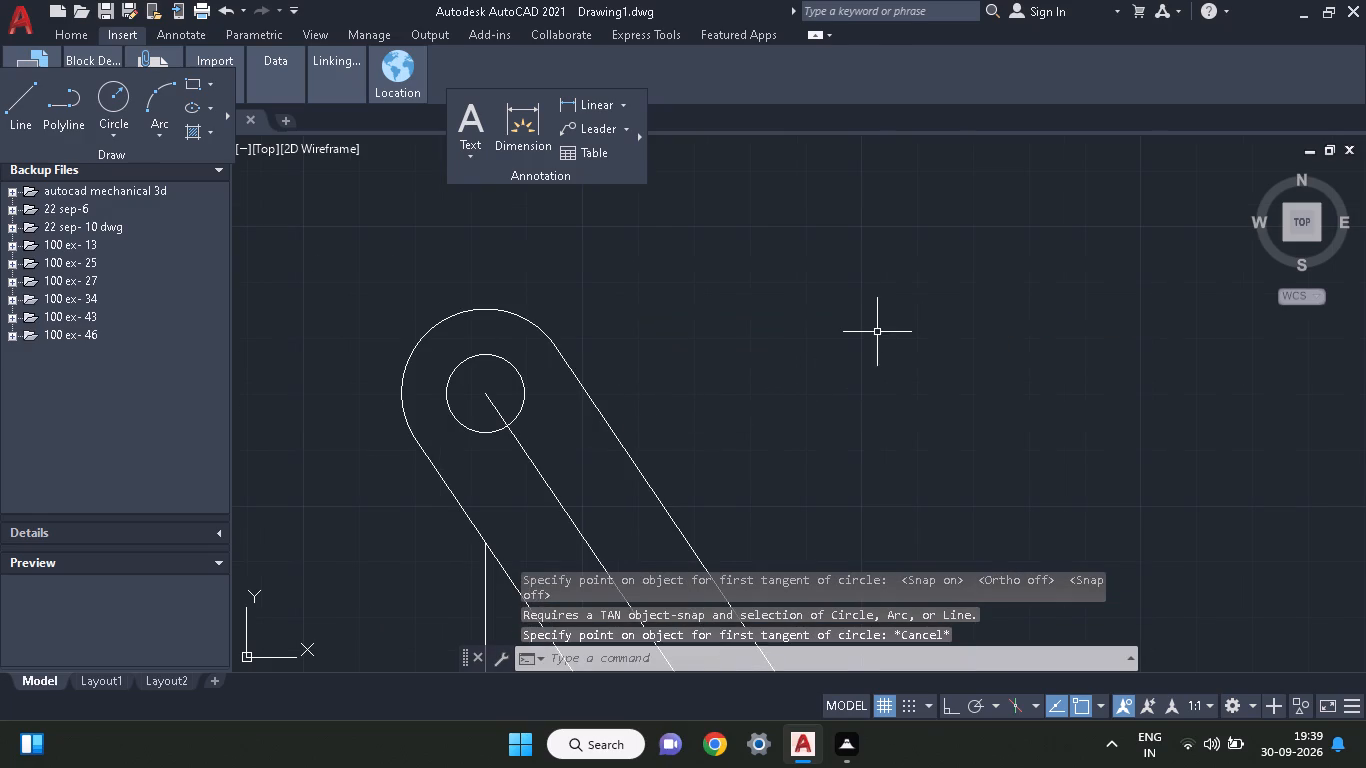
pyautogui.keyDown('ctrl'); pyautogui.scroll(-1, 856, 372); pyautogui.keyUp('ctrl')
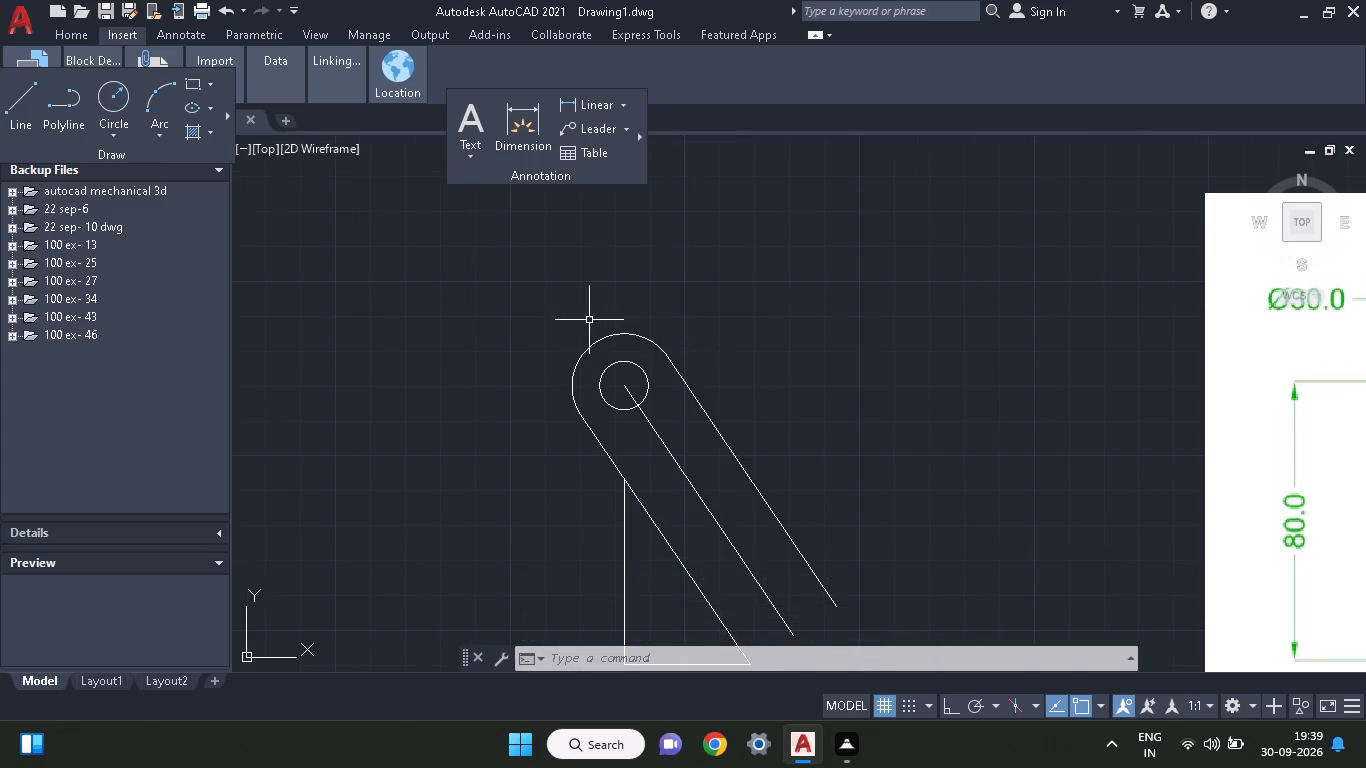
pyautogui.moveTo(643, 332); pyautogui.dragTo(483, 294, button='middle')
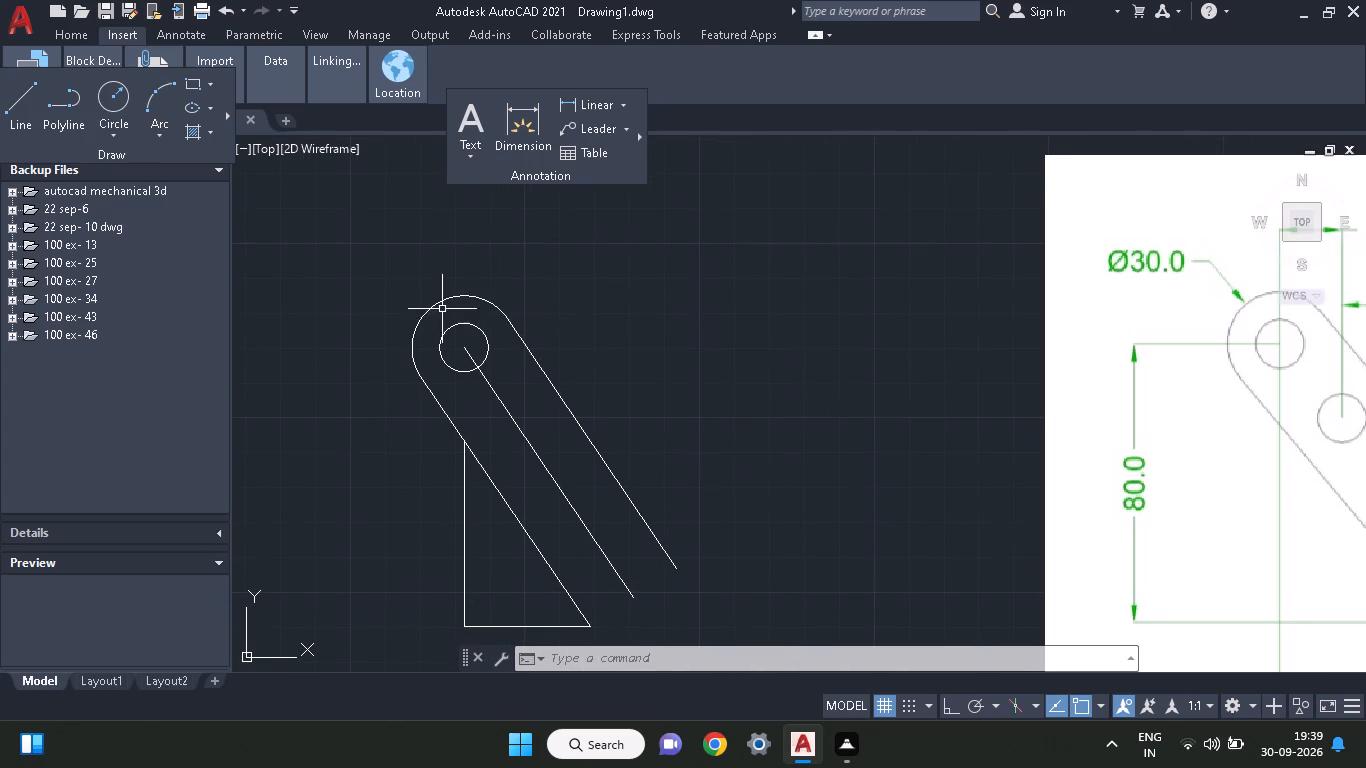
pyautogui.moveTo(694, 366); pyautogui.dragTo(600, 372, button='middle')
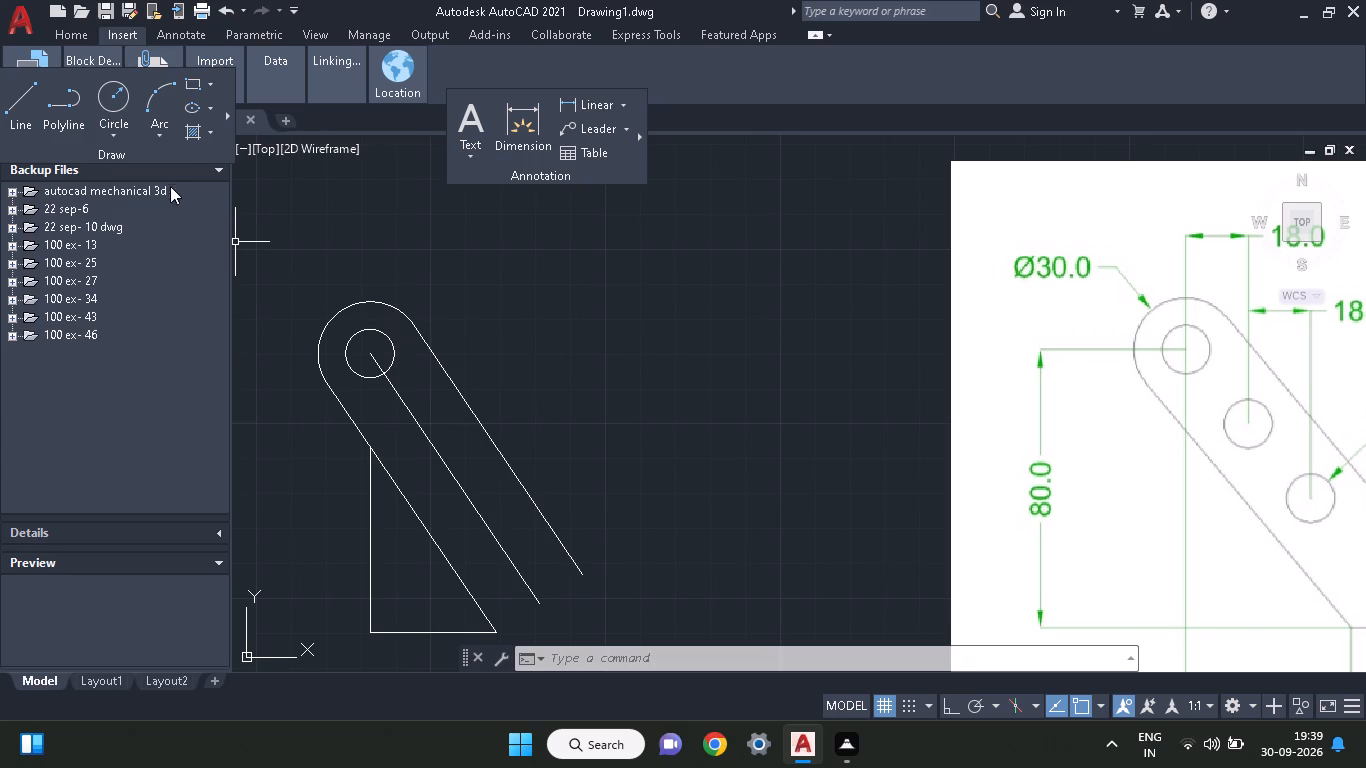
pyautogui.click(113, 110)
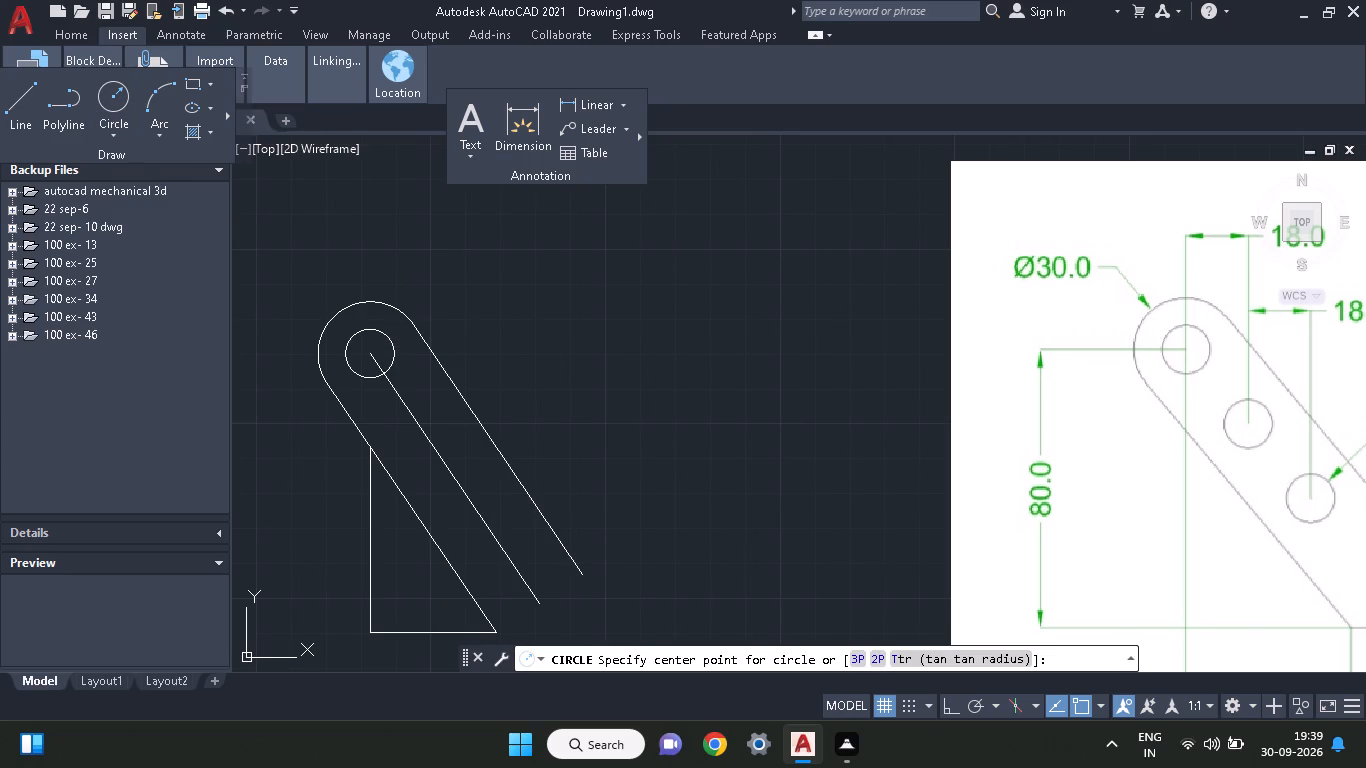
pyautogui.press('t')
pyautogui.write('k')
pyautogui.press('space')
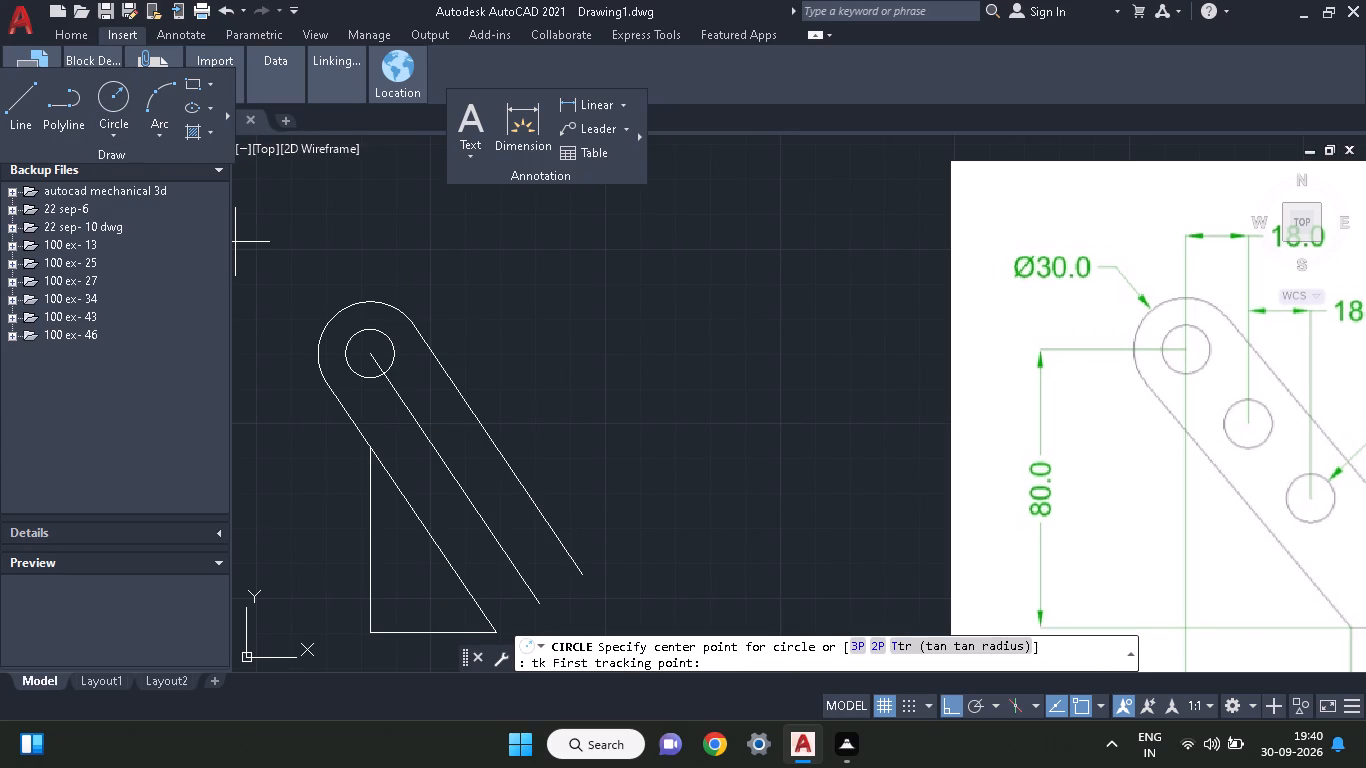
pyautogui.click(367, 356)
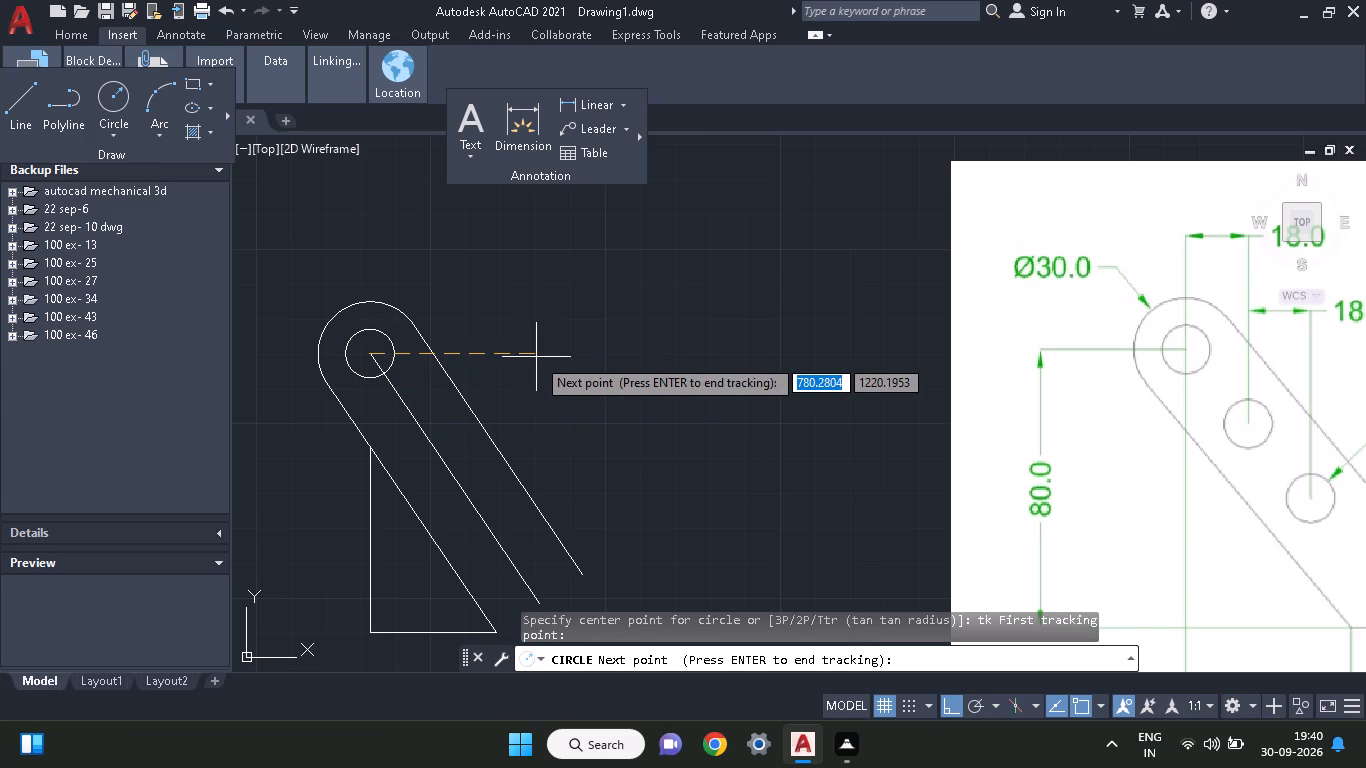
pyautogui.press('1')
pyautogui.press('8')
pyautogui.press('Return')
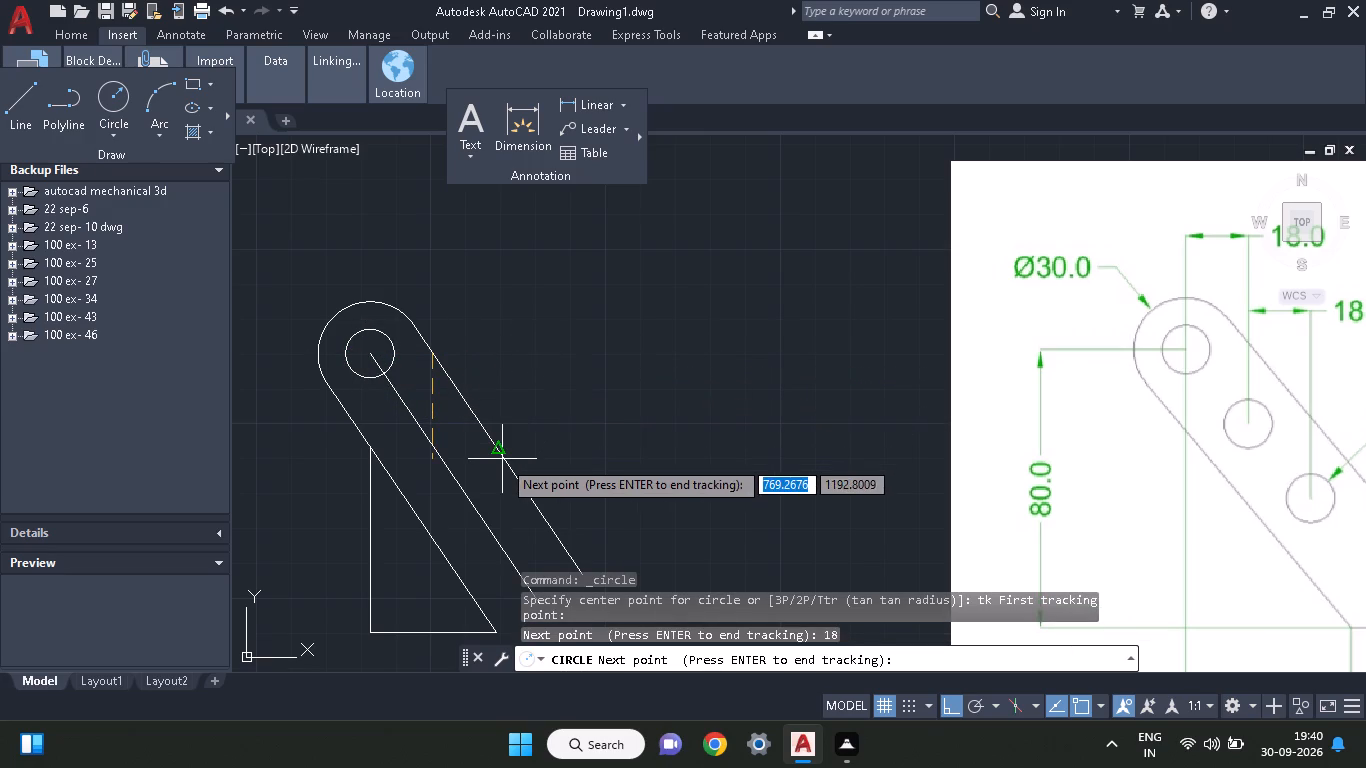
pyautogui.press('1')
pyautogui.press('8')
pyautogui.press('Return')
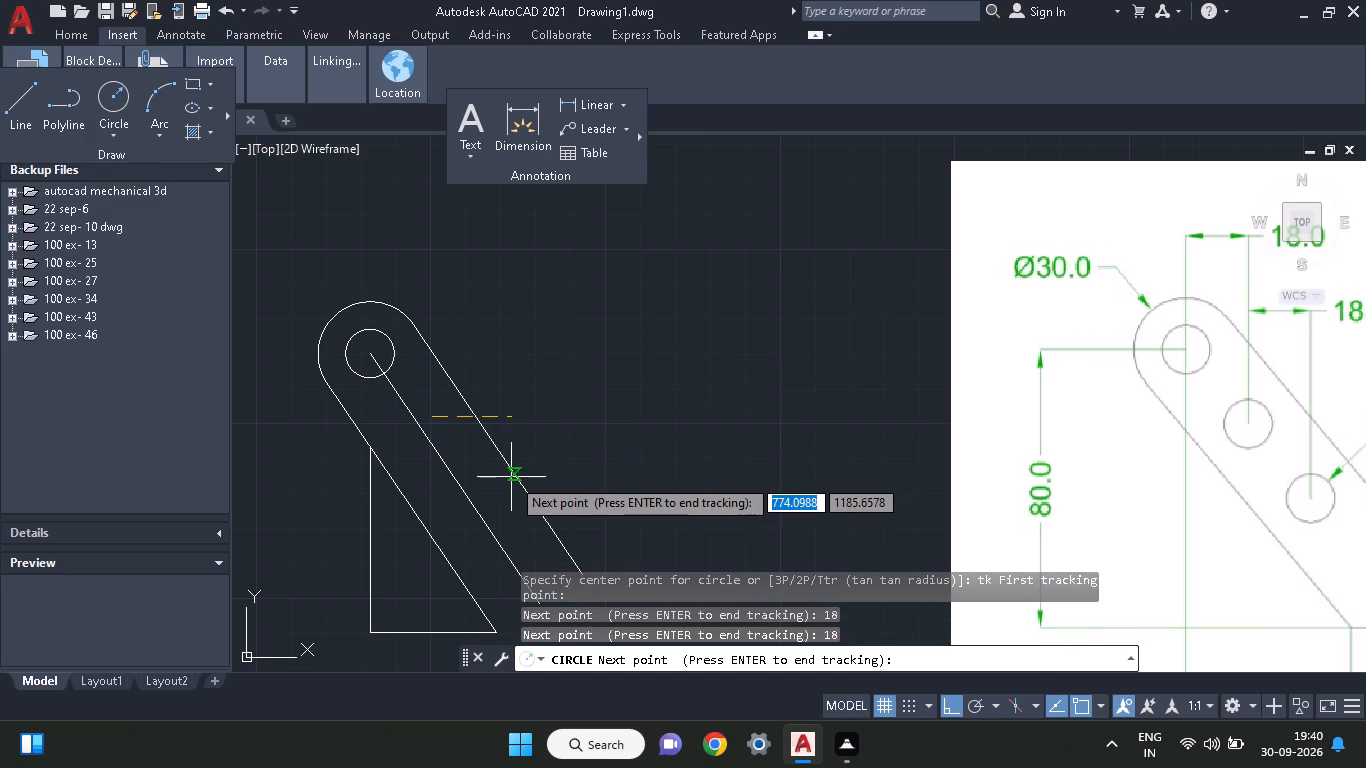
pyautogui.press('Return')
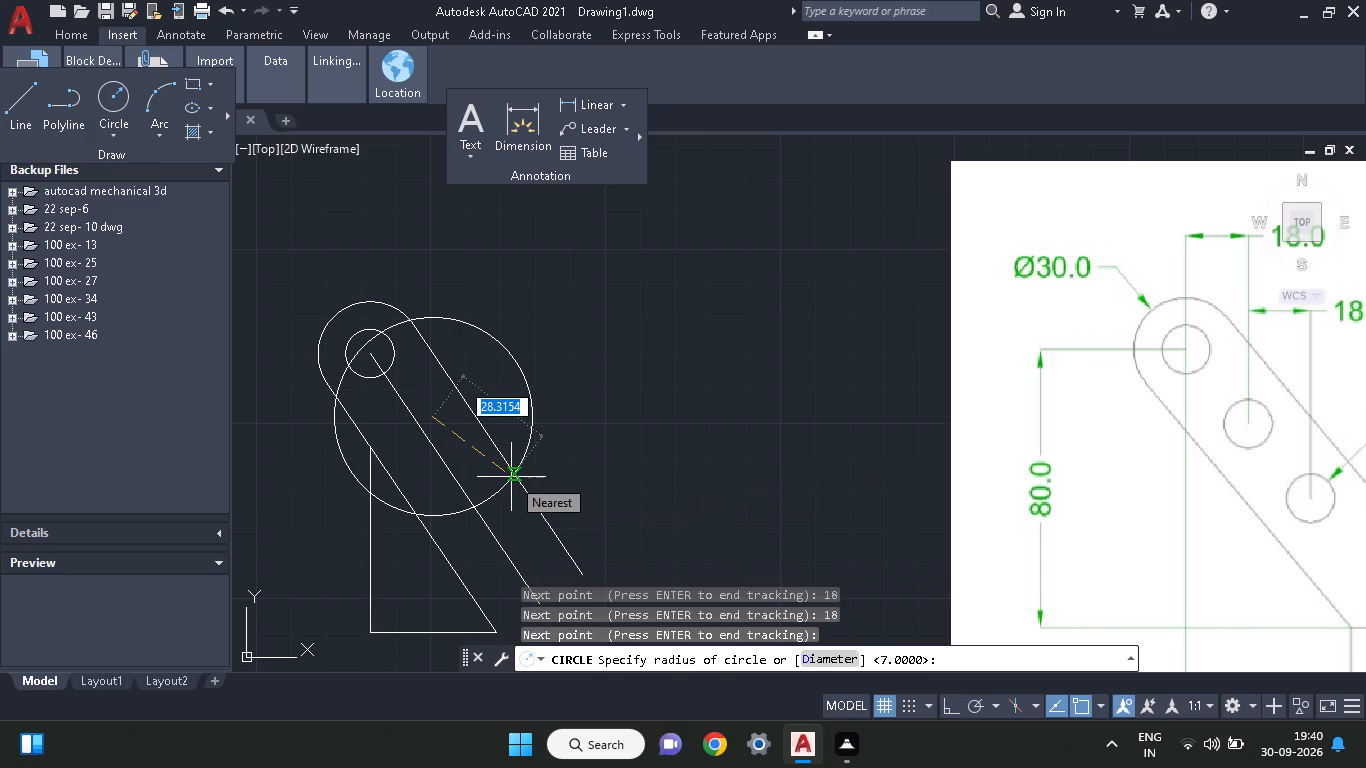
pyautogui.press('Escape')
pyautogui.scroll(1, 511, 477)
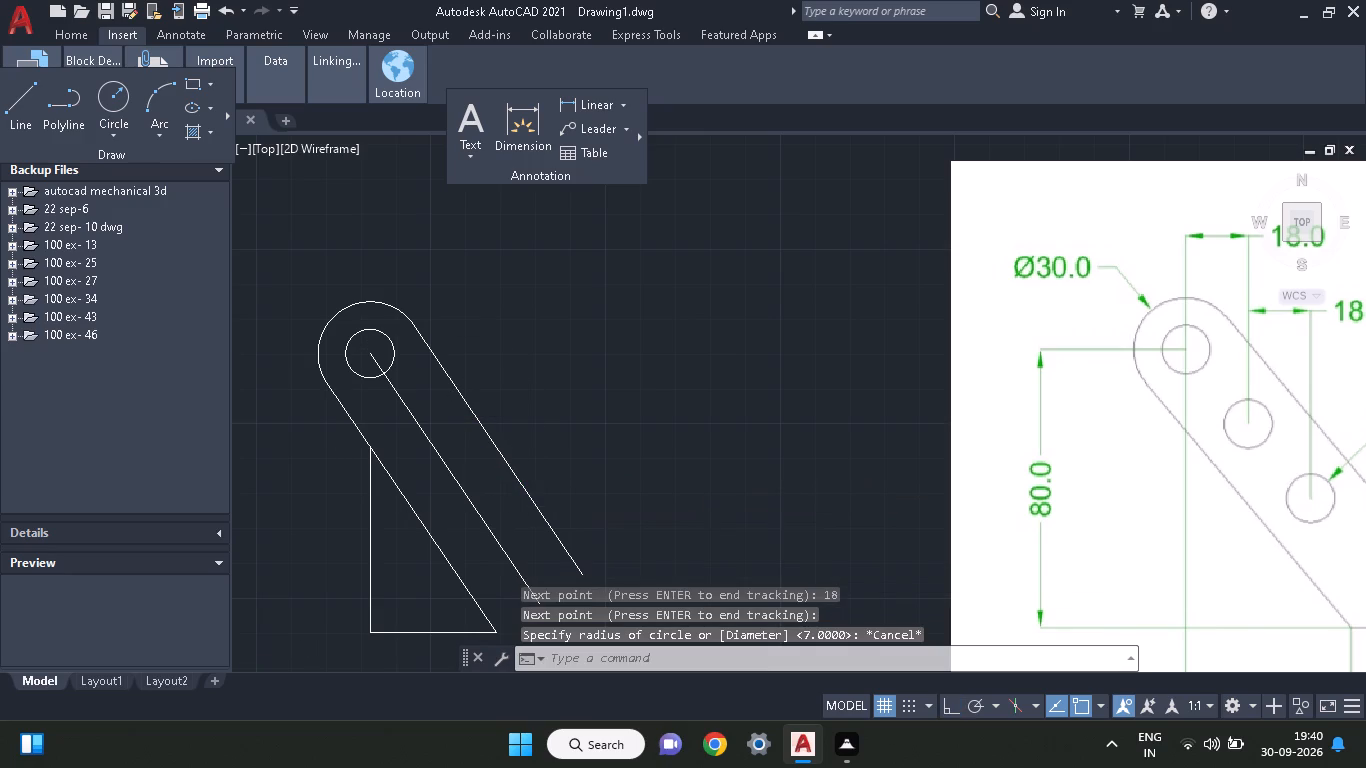
# Examine the reference image's hole positions and angle dimensions against the left arm drawn so far.
pyautogui.keyDown('ctrl'); pyautogui.scroll(-2, 511, 477); pyautogui.keyUp('ctrl')
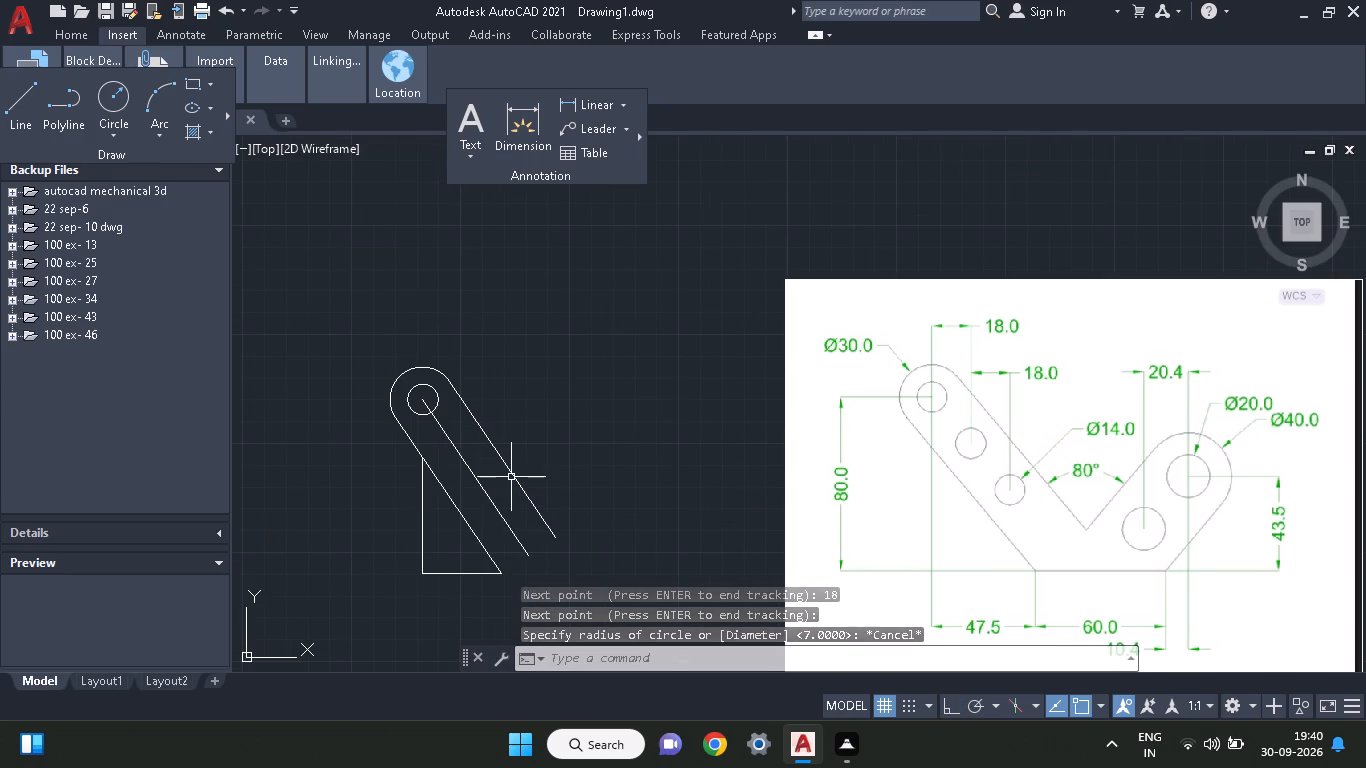
pyautogui.keyDown('ctrl'); pyautogui.scroll(1, 511, 477); pyautogui.keyUp('ctrl')
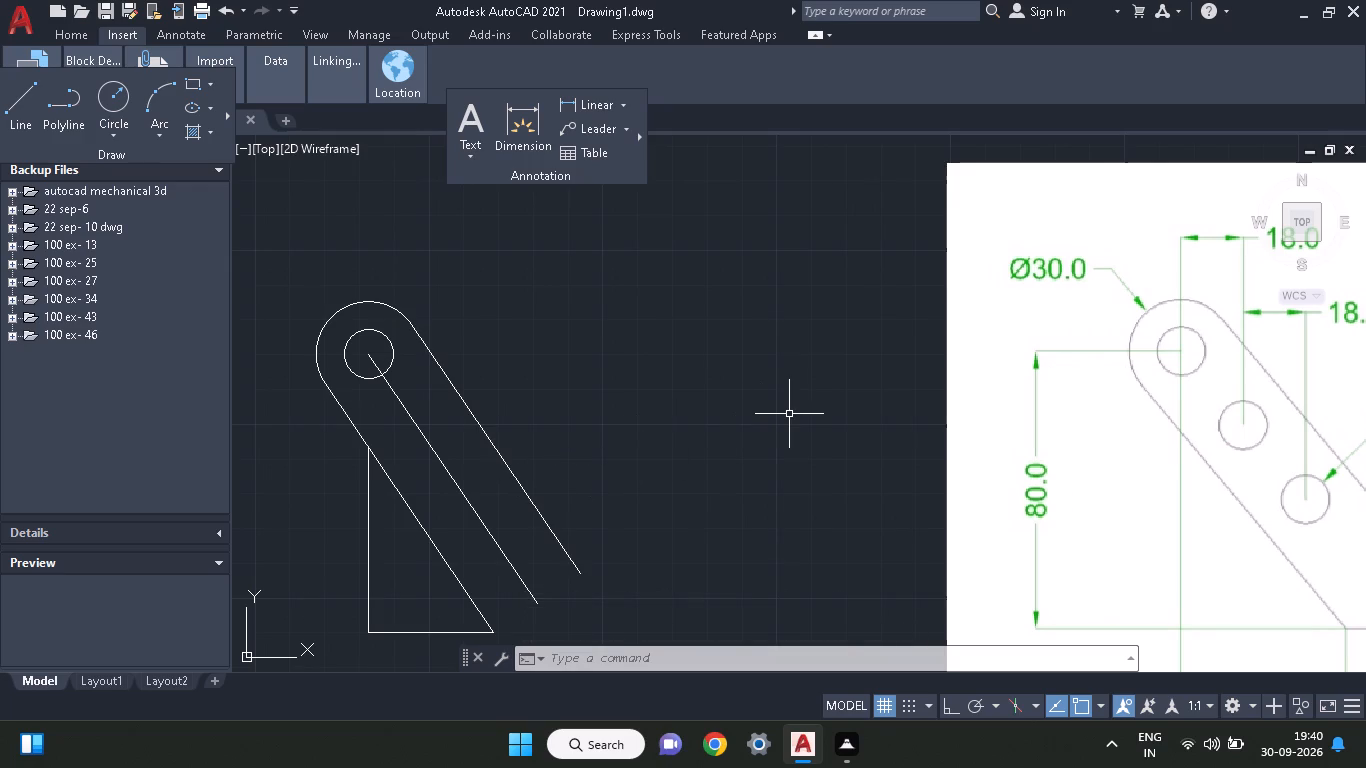
pyautogui.moveTo(707, 400); pyautogui.dragTo(605, 387, button='middle')
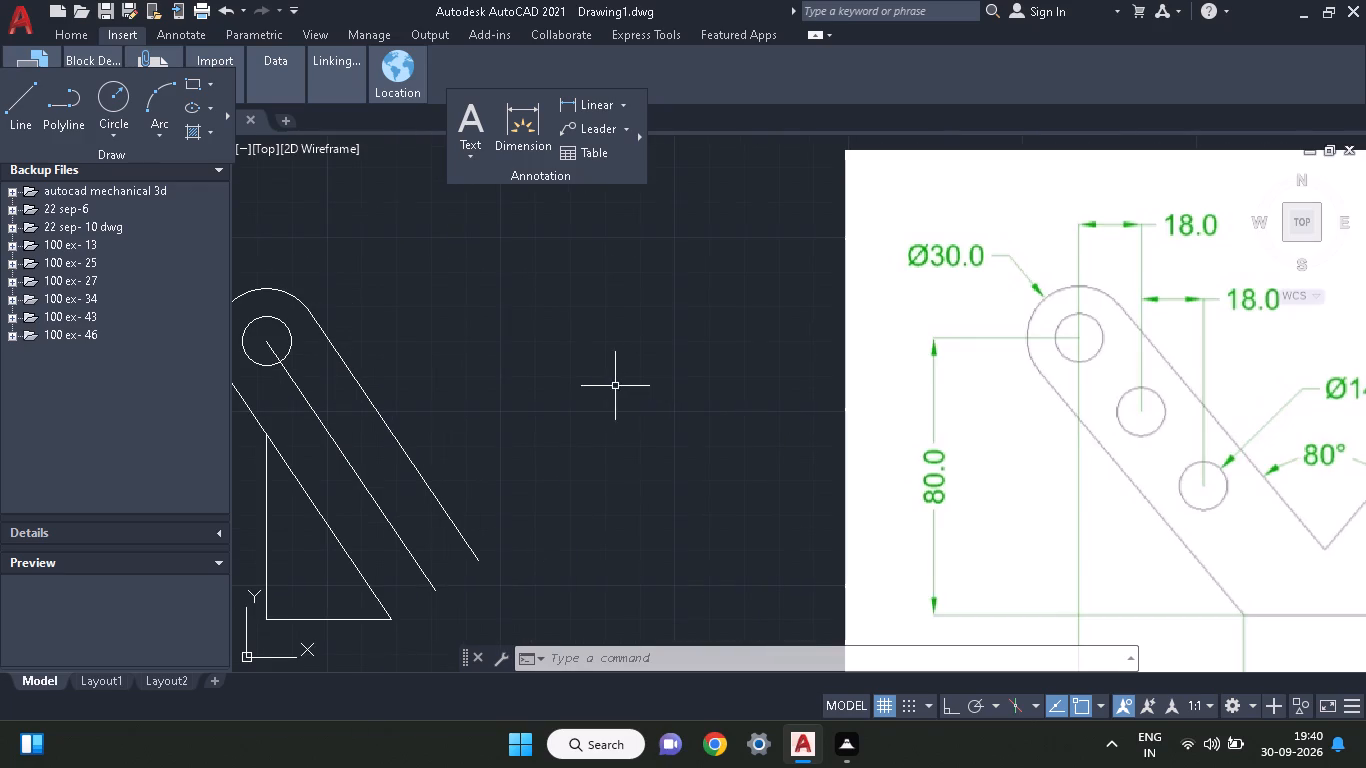
pyautogui.moveTo(642, 386); pyautogui.dragTo(678, 386, button='middle')
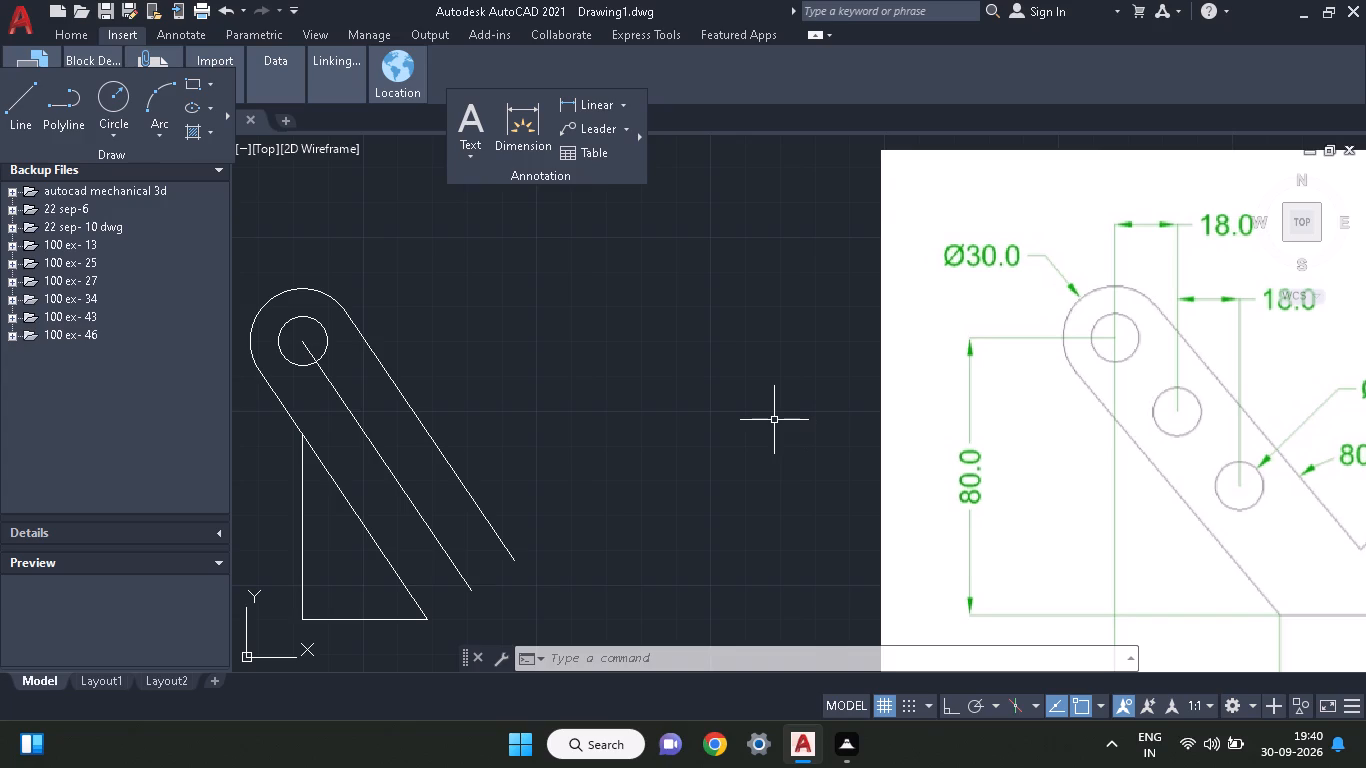
pyautogui.scroll(1, 774, 420)
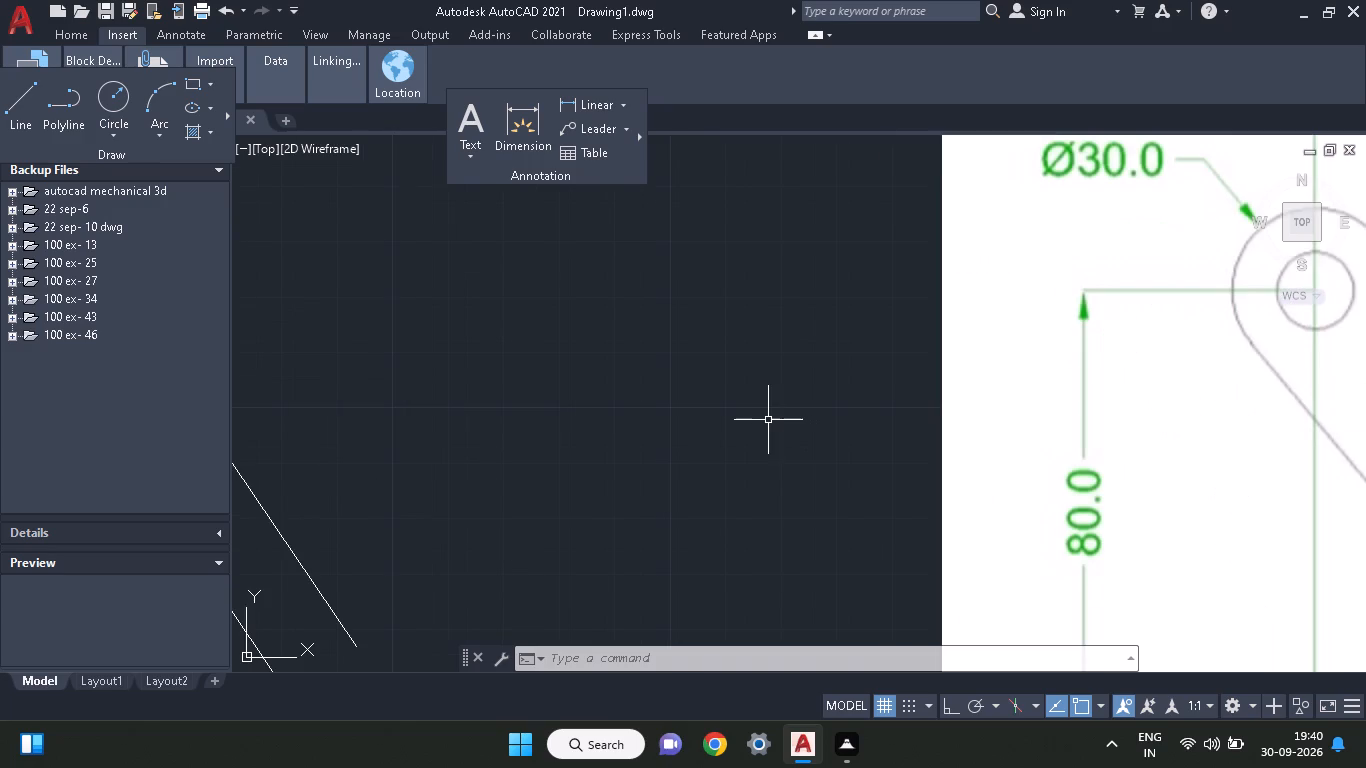
pyautogui.keyDown('ctrl'); pyautogui.scroll(-3, 757, 418); pyautogui.keyUp('ctrl')
pyautogui.keyDown('ctrl'); pyautogui.scroll(1, 757, 418); pyautogui.keyUp('ctrl')
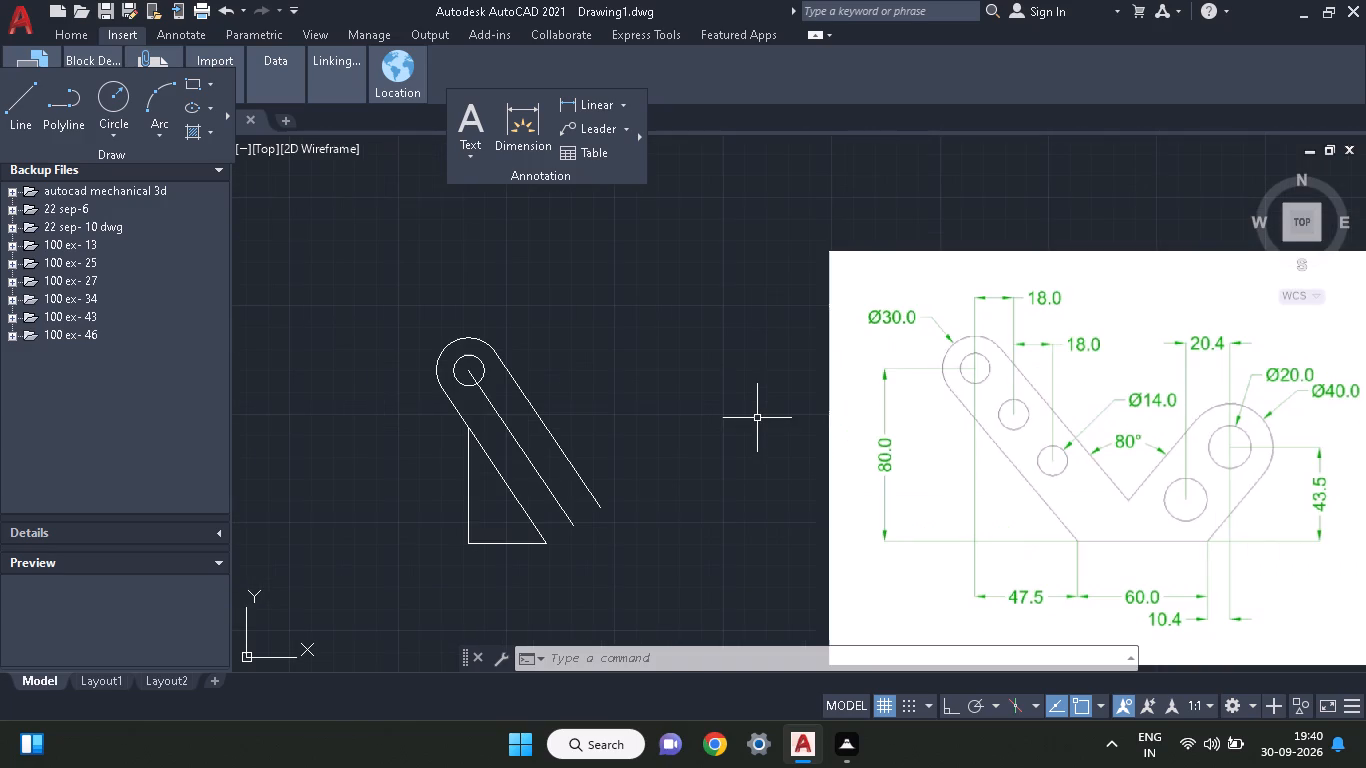
pyautogui.keyDown('ctrl'); pyautogui.scroll(1, 757, 418); pyautogui.keyUp('ctrl')
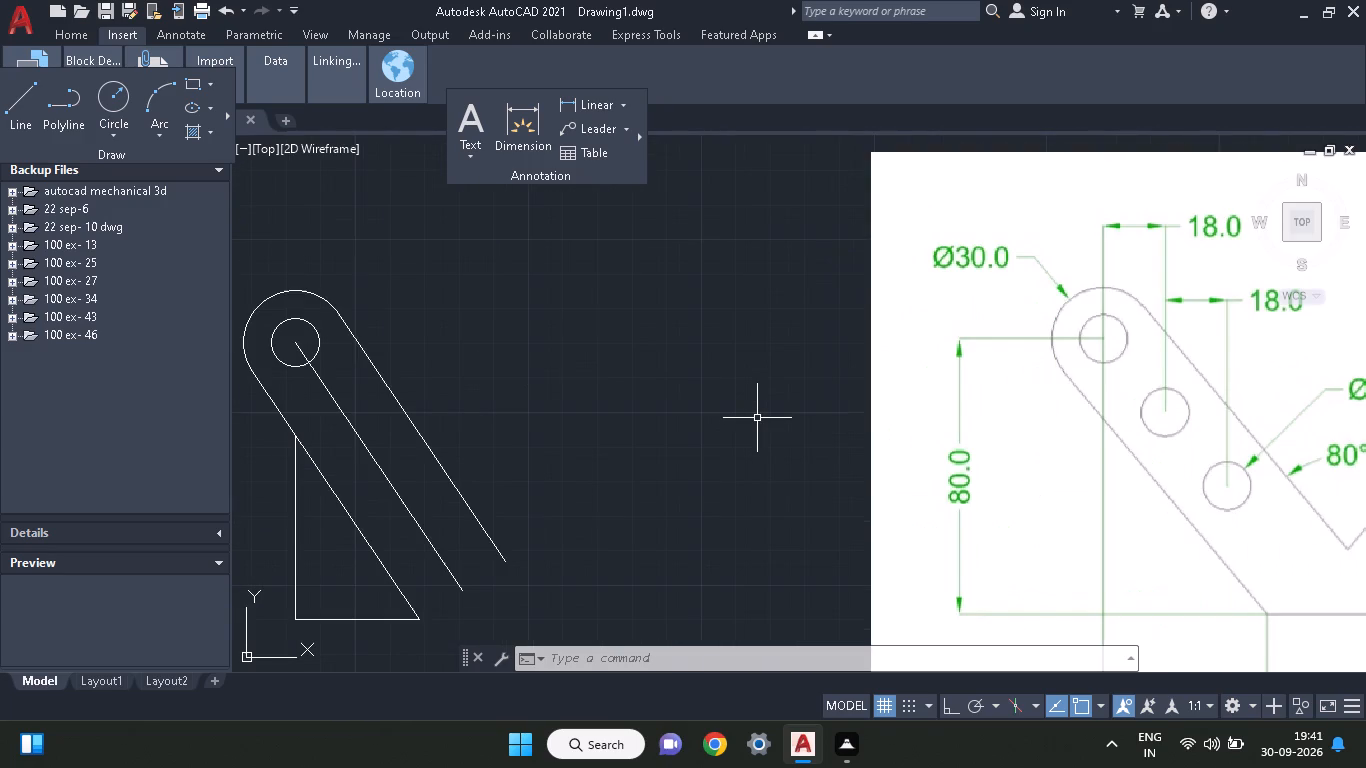
pyautogui.moveTo(620, 448); pyautogui.dragTo(641, 447, button='middle')
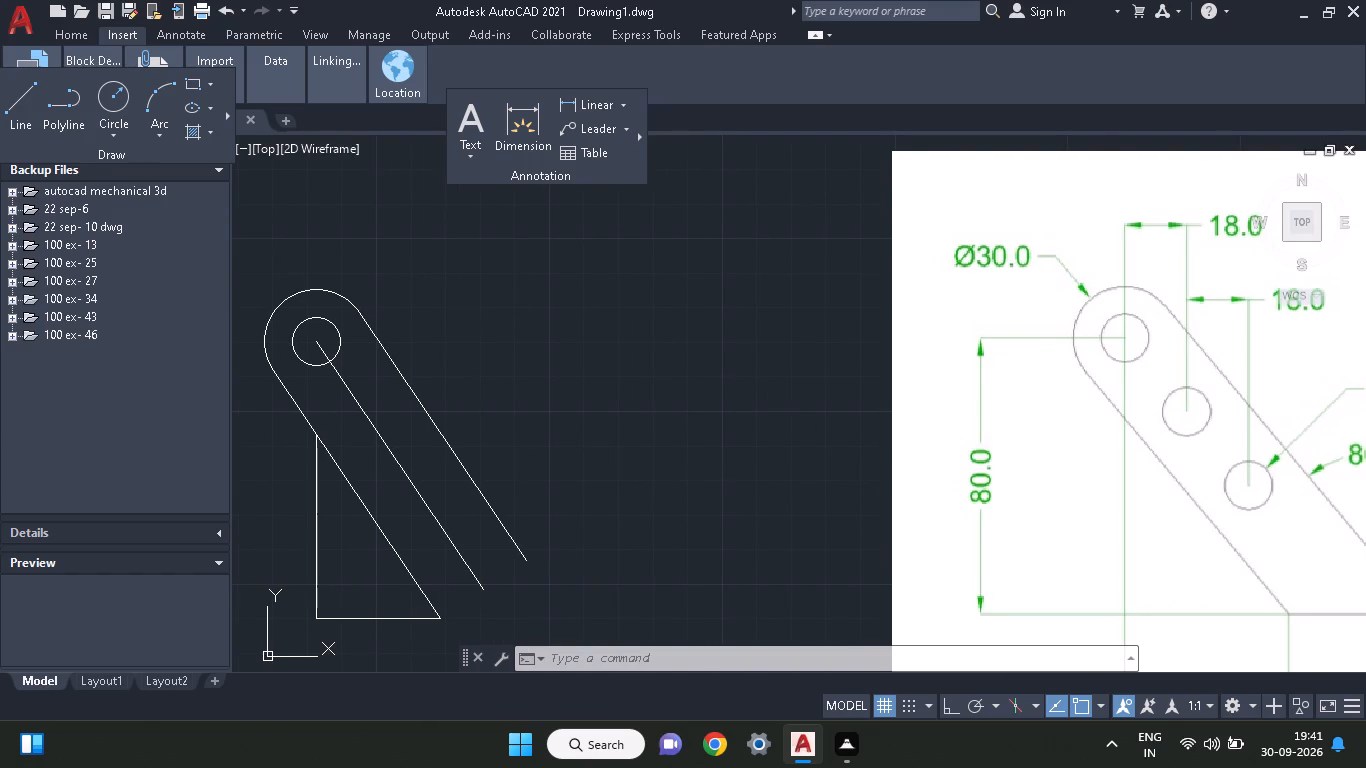
pyautogui.moveTo(641, 447); pyautogui.dragTo(636, 417, button='middle')
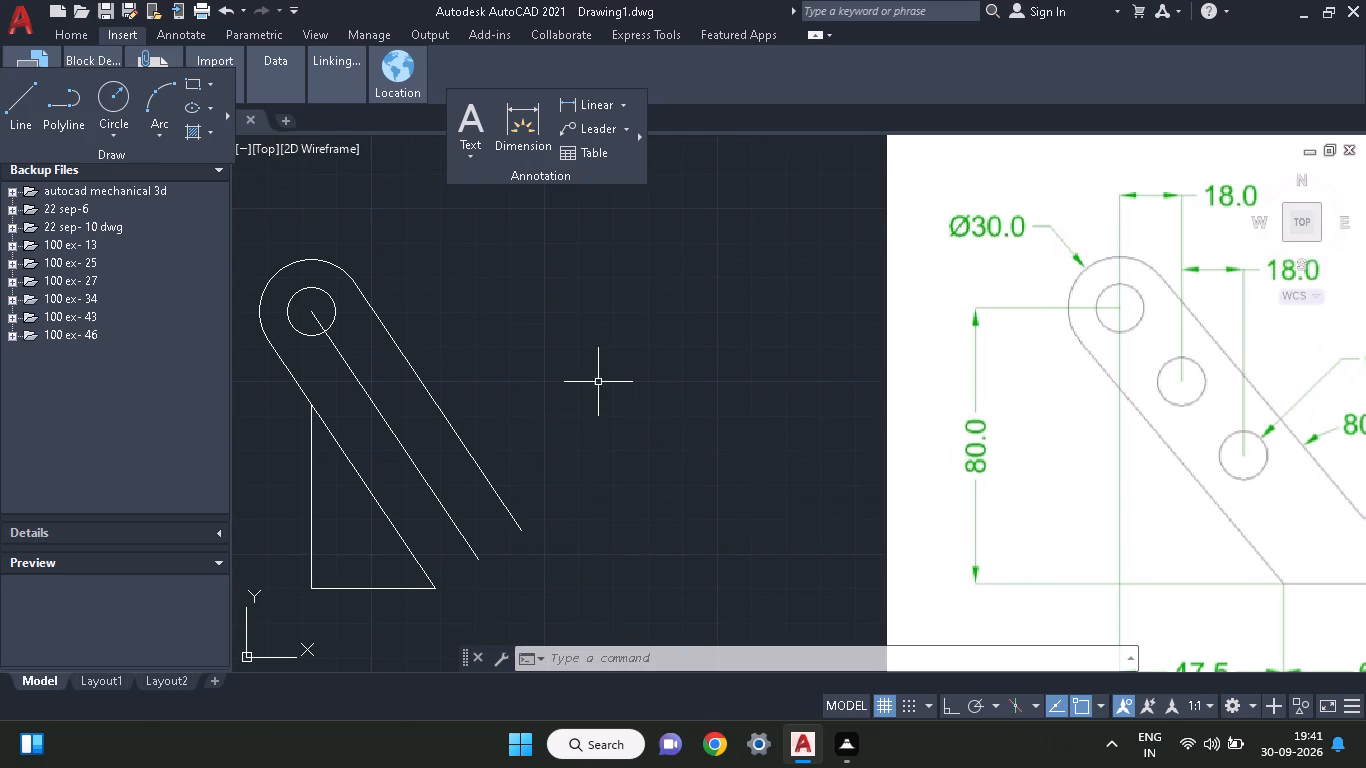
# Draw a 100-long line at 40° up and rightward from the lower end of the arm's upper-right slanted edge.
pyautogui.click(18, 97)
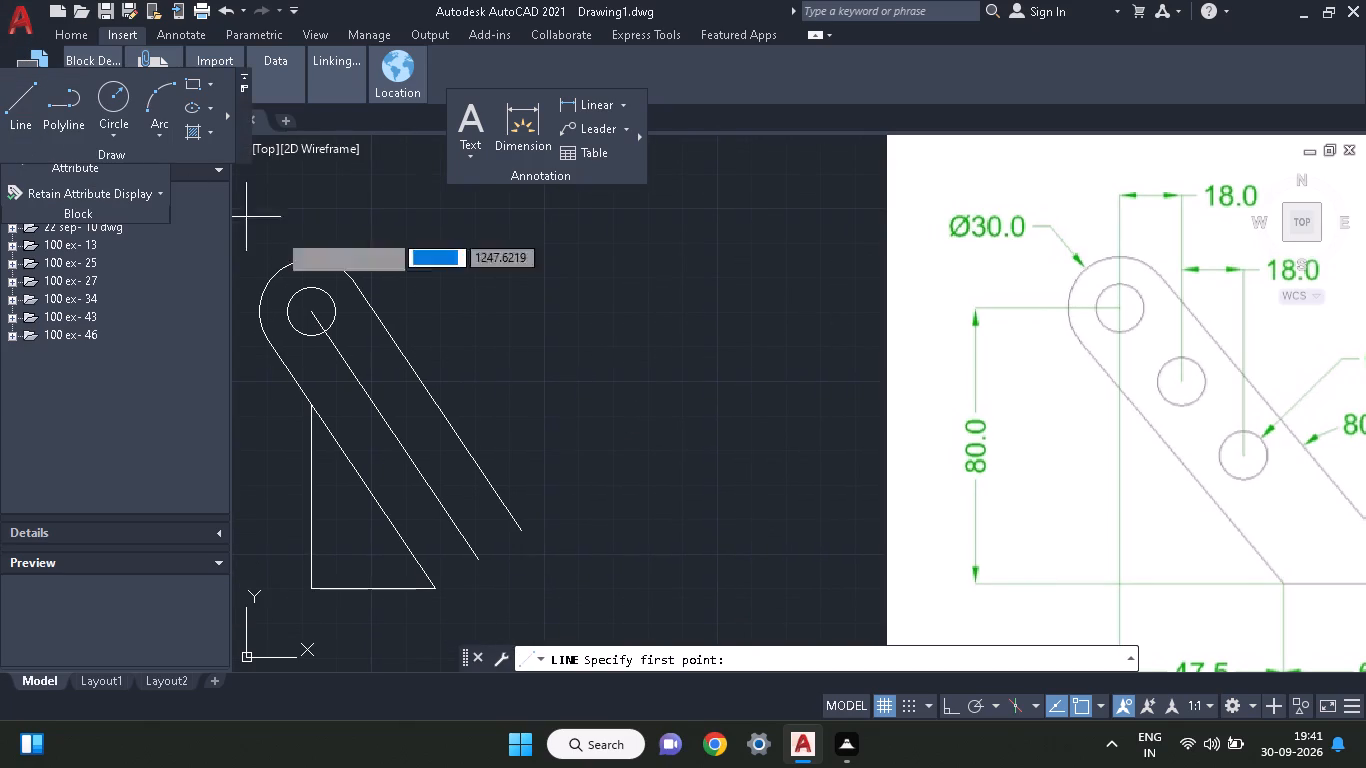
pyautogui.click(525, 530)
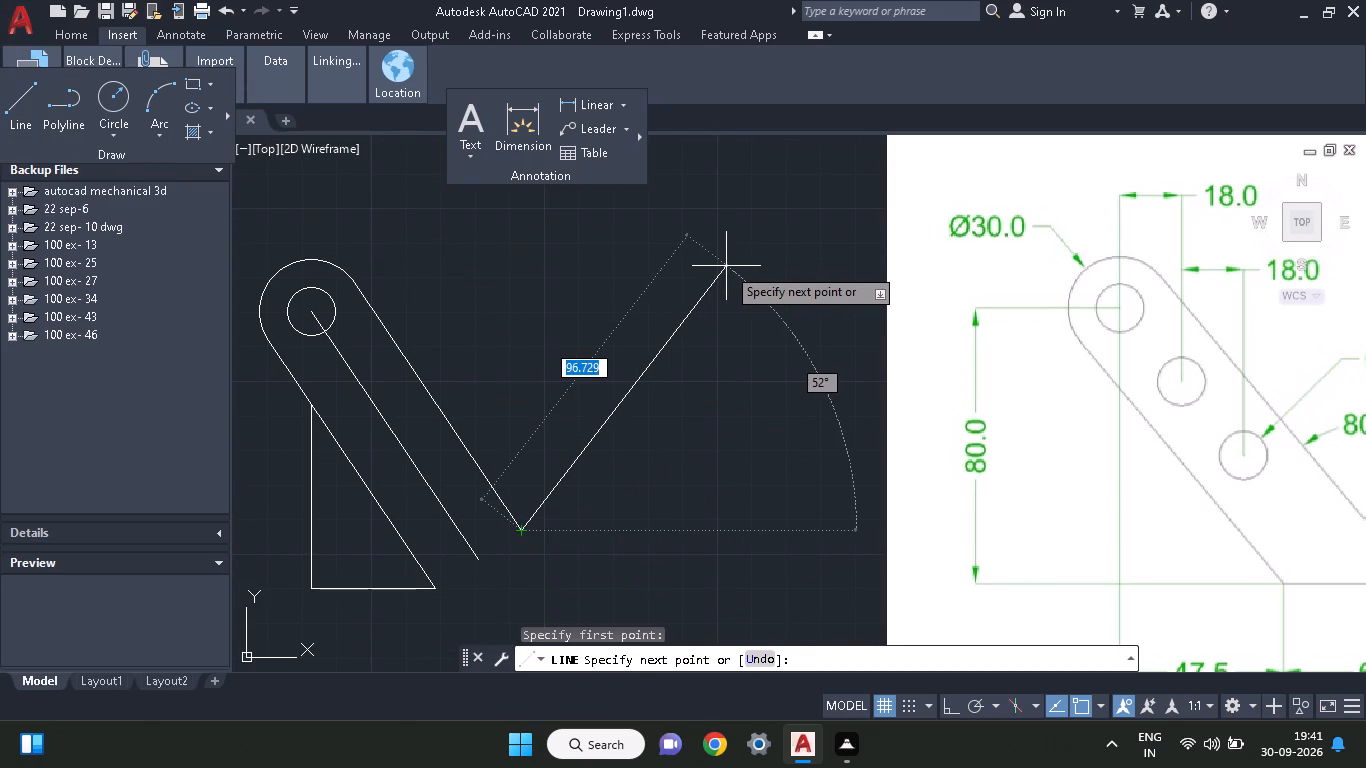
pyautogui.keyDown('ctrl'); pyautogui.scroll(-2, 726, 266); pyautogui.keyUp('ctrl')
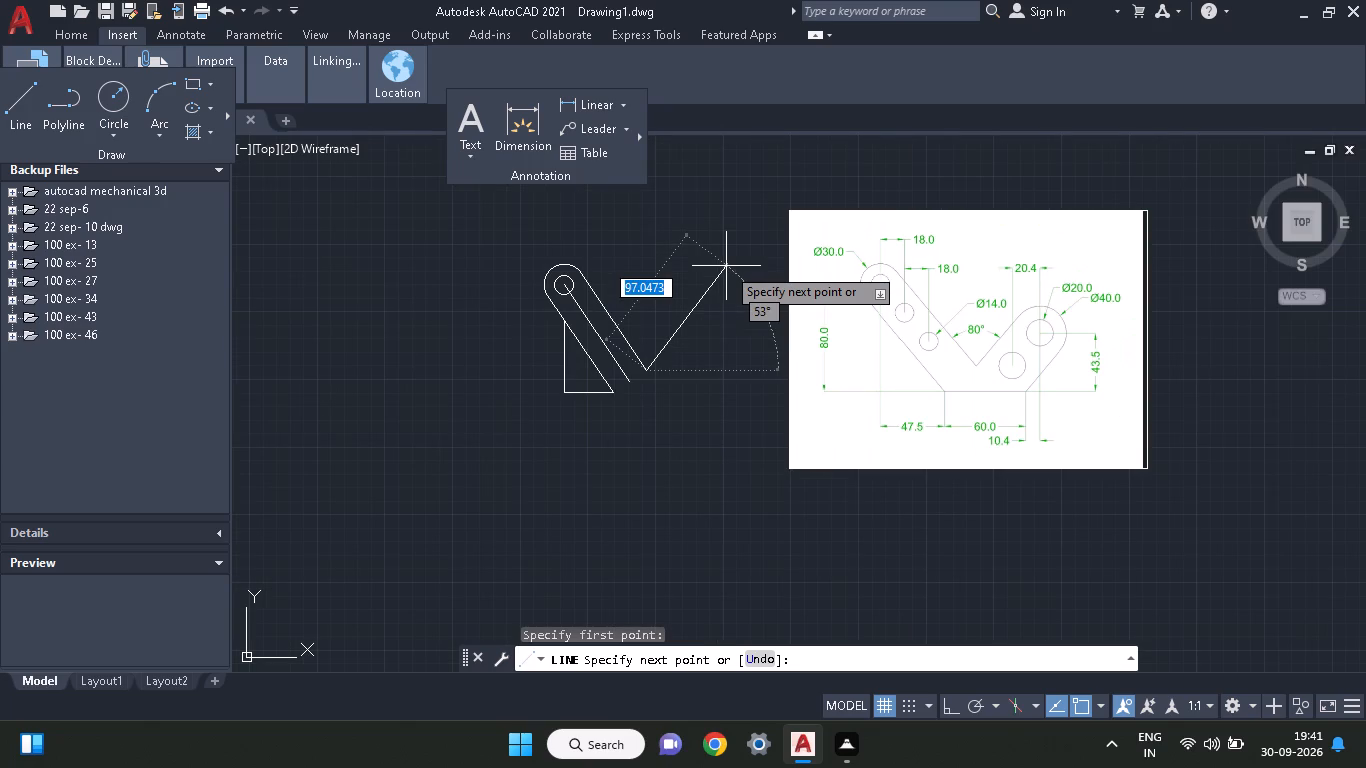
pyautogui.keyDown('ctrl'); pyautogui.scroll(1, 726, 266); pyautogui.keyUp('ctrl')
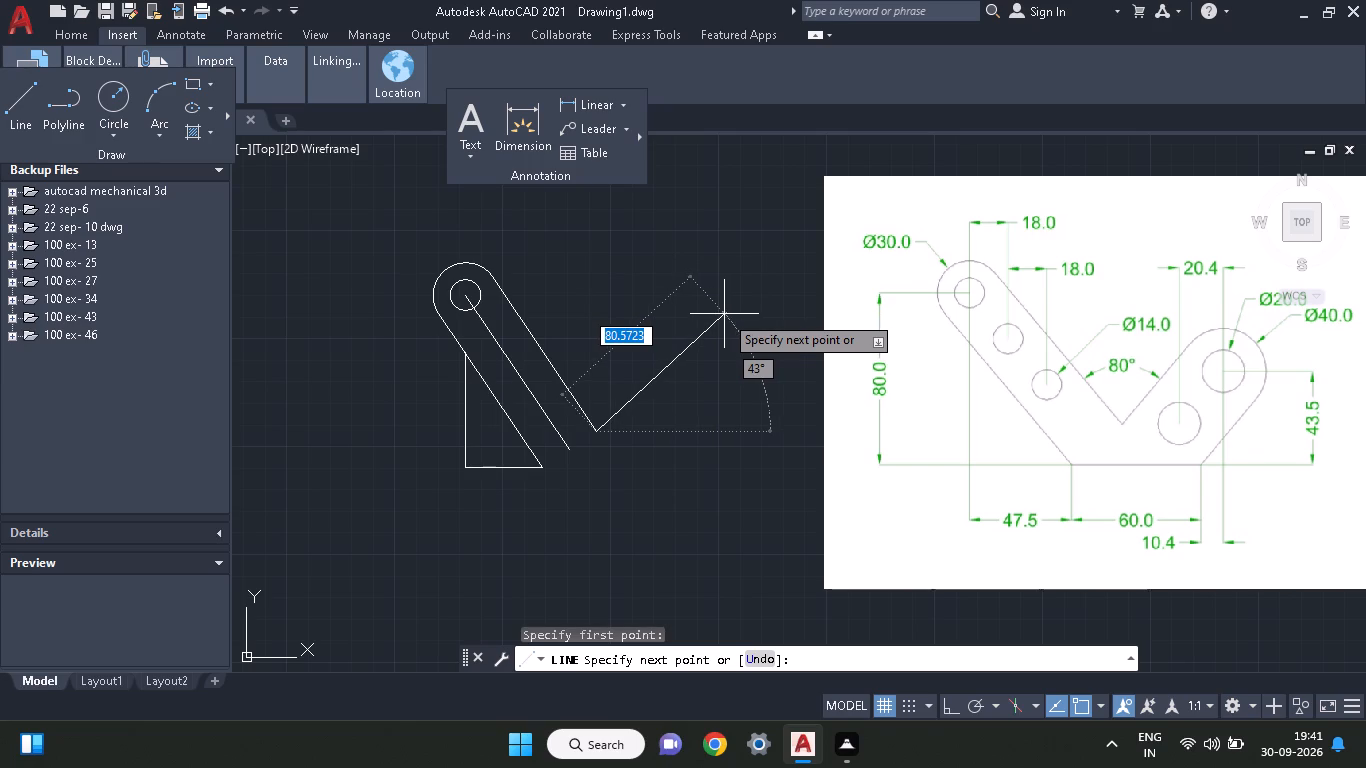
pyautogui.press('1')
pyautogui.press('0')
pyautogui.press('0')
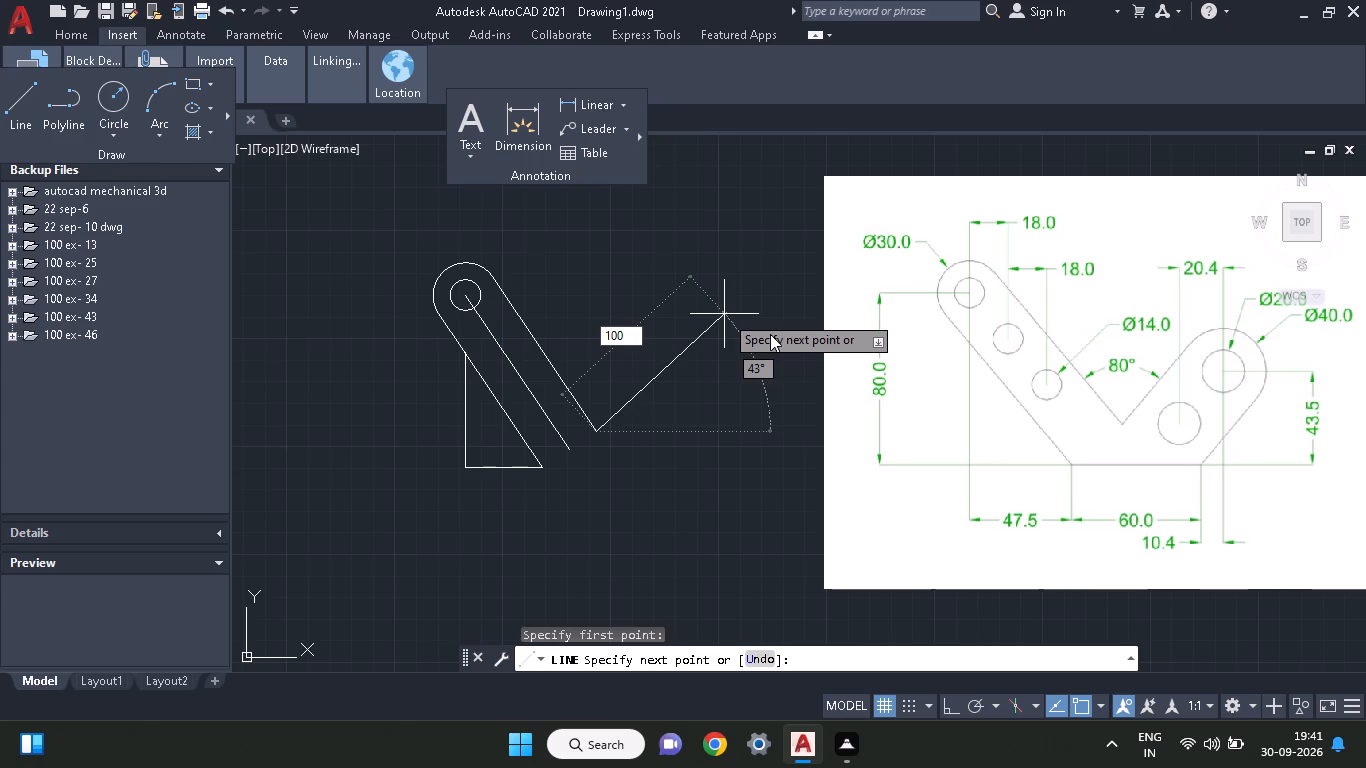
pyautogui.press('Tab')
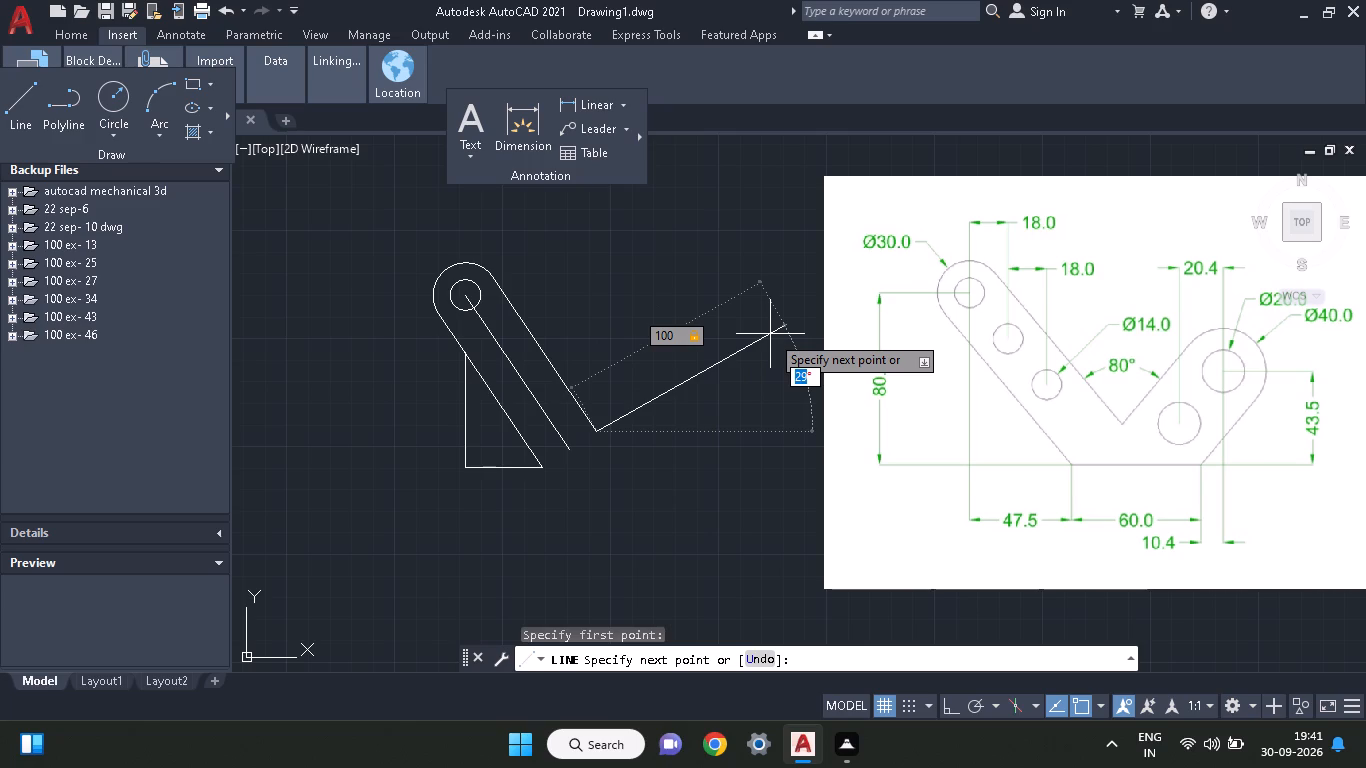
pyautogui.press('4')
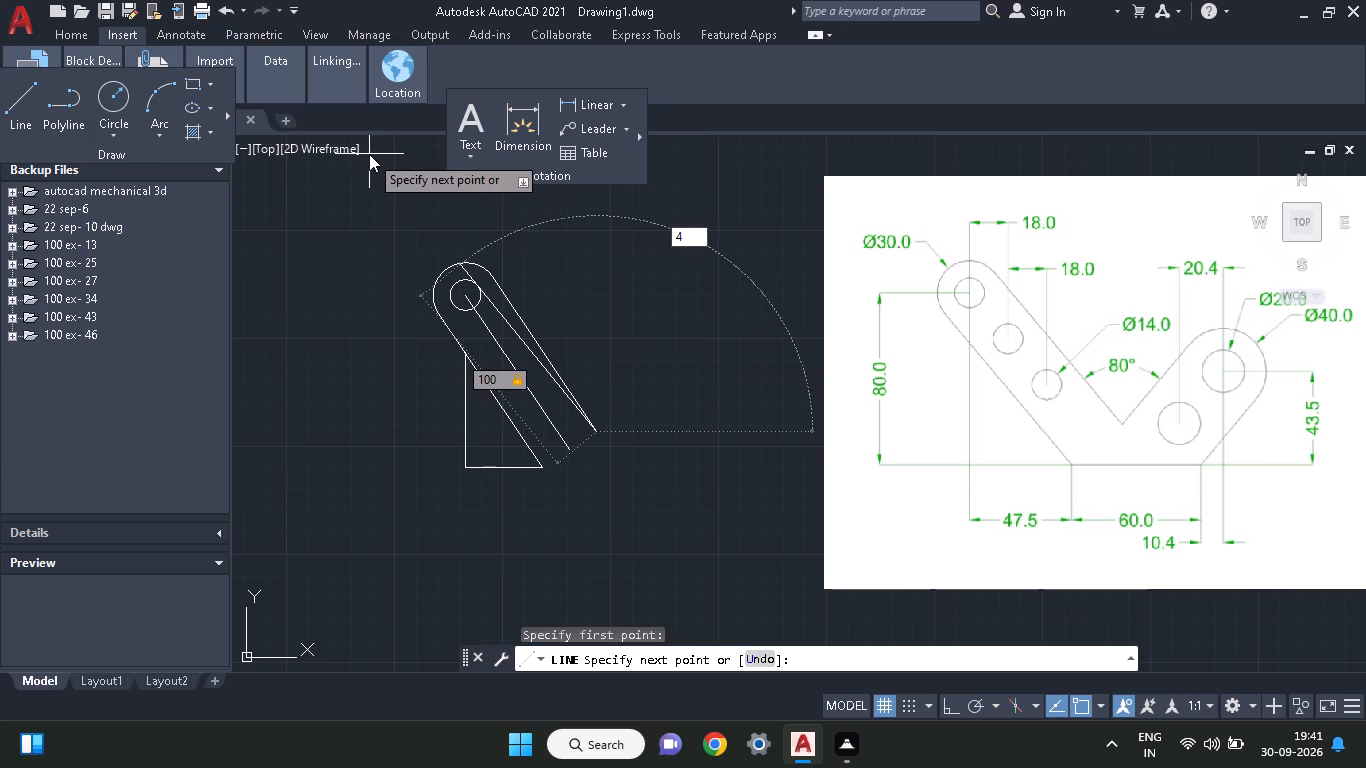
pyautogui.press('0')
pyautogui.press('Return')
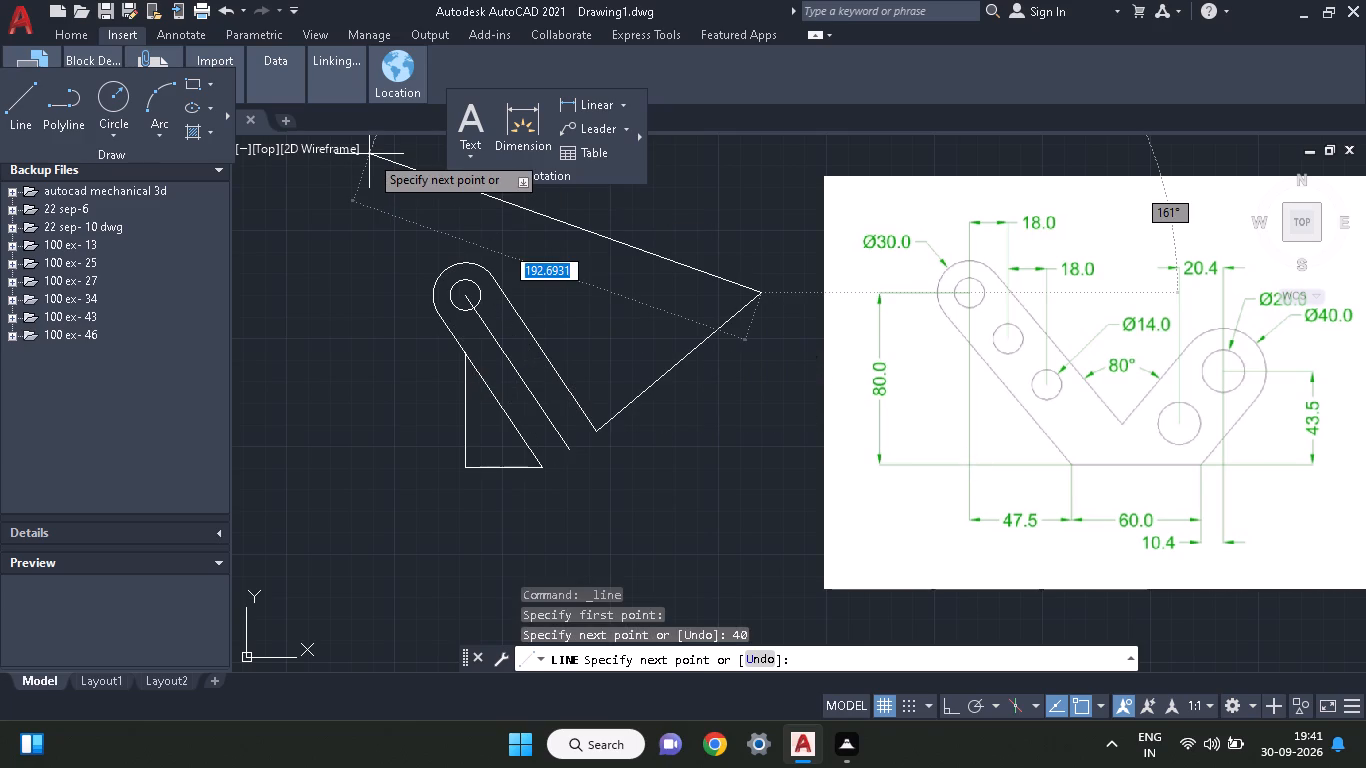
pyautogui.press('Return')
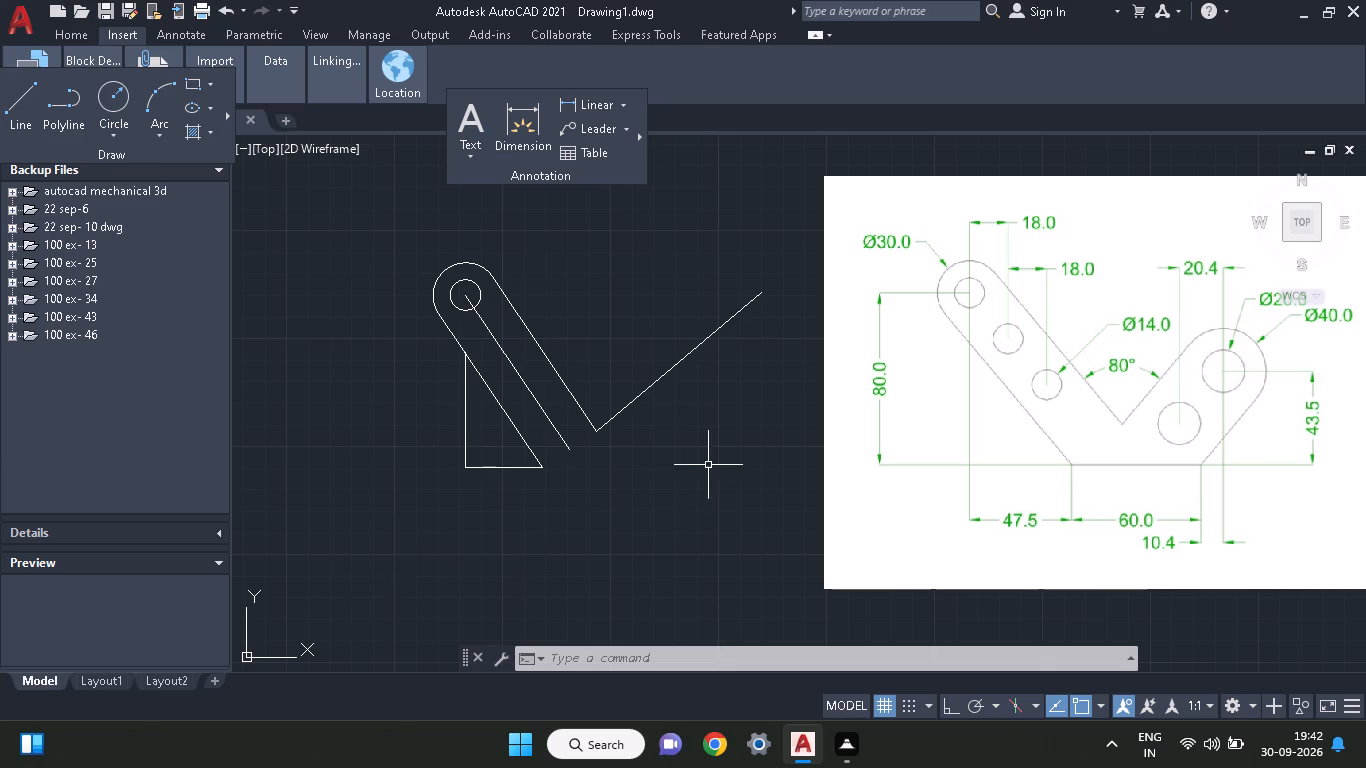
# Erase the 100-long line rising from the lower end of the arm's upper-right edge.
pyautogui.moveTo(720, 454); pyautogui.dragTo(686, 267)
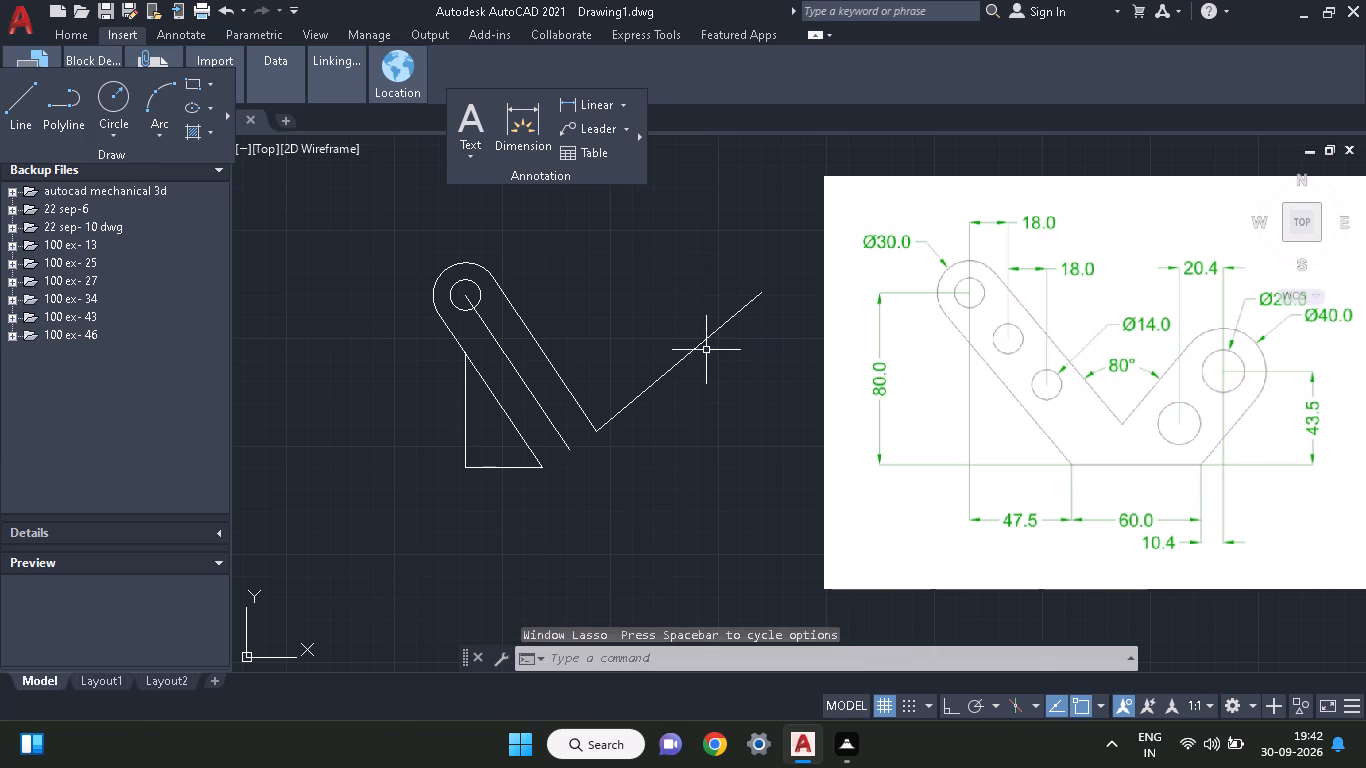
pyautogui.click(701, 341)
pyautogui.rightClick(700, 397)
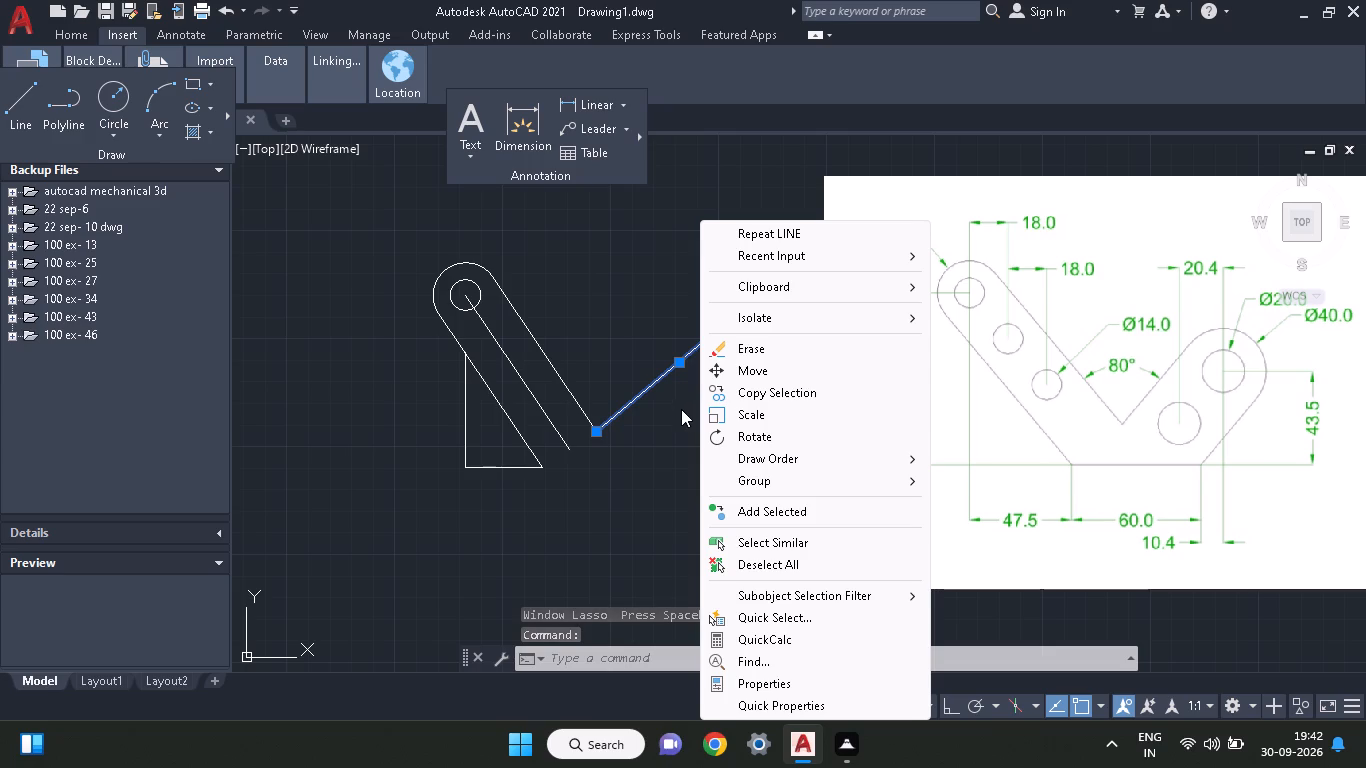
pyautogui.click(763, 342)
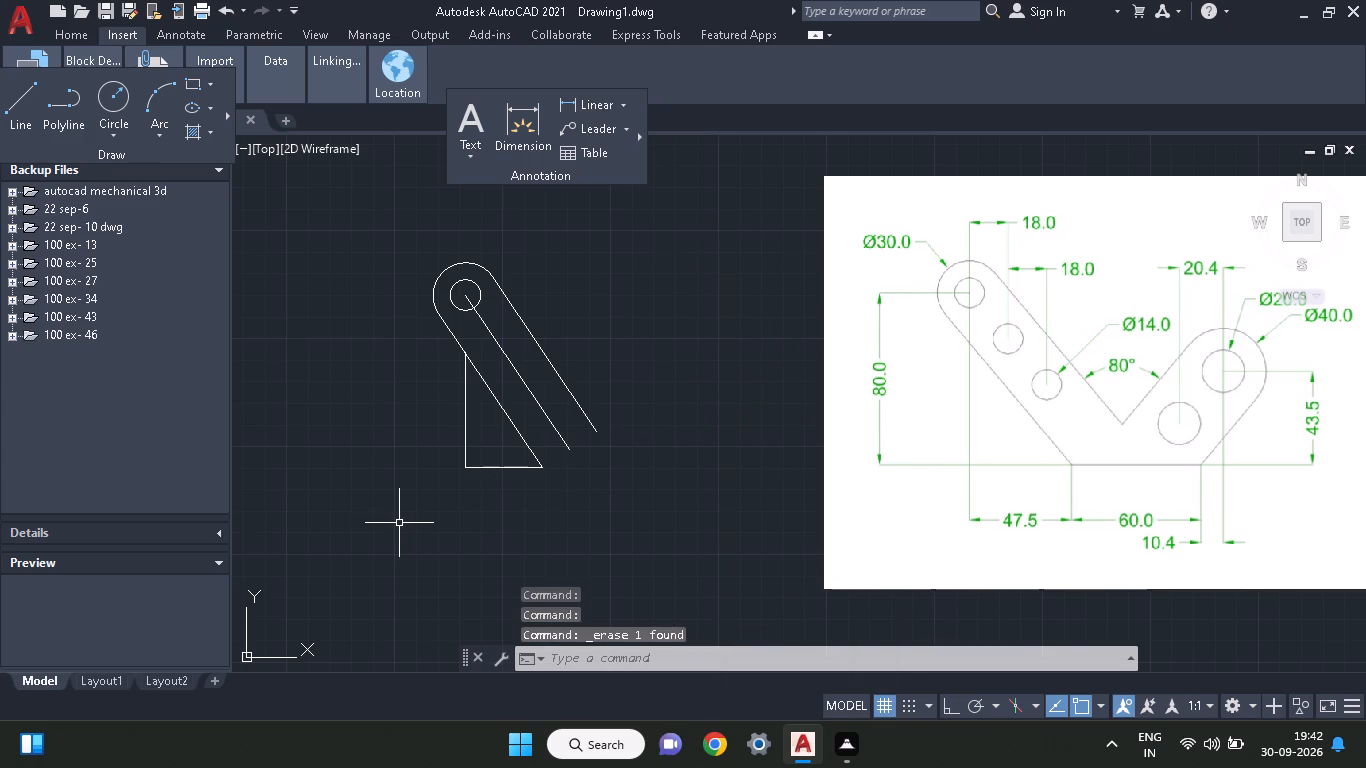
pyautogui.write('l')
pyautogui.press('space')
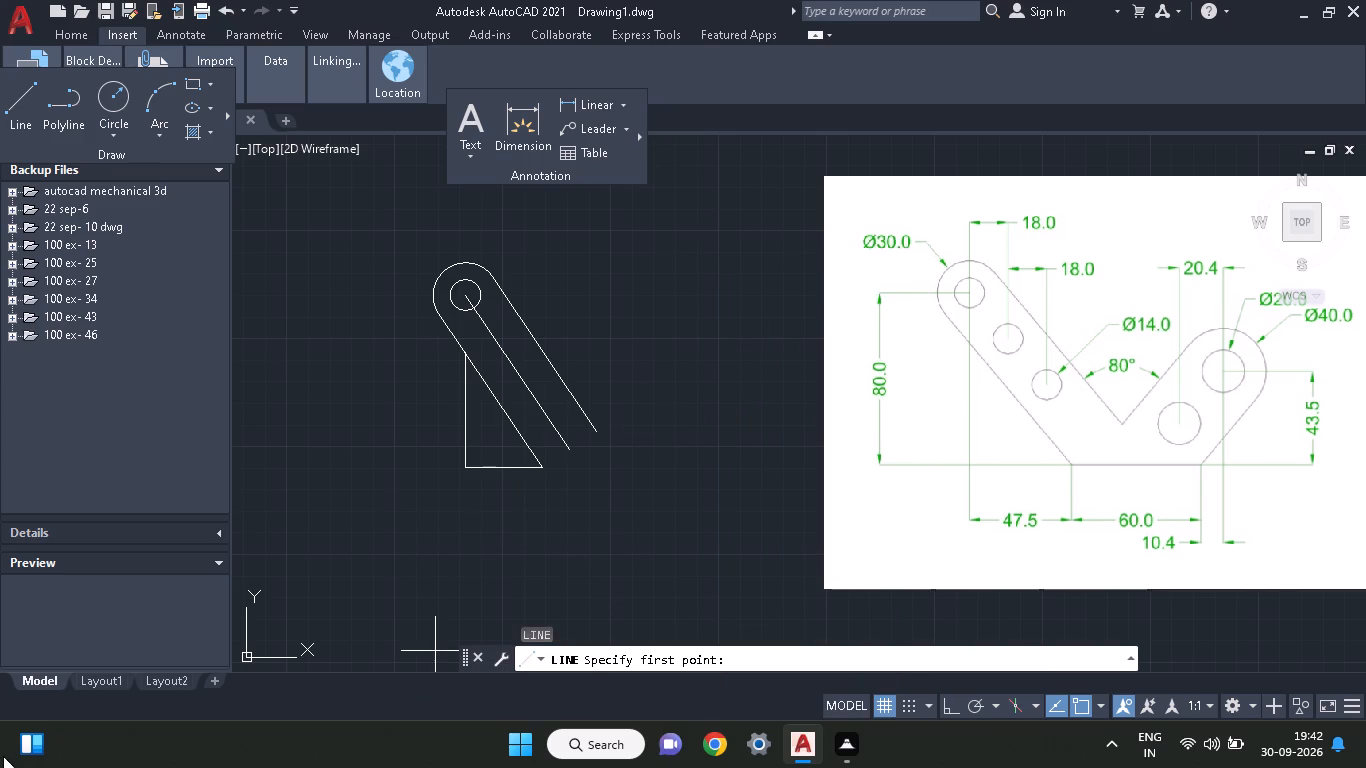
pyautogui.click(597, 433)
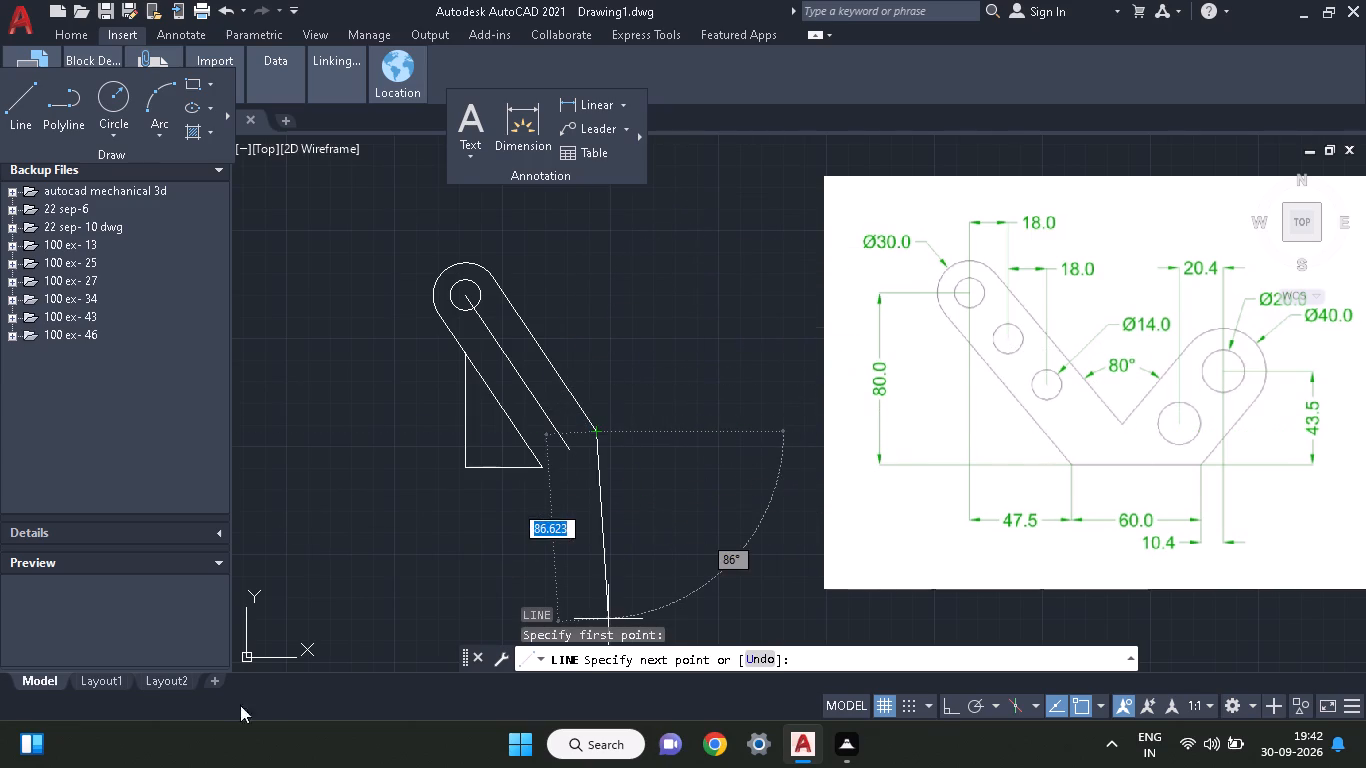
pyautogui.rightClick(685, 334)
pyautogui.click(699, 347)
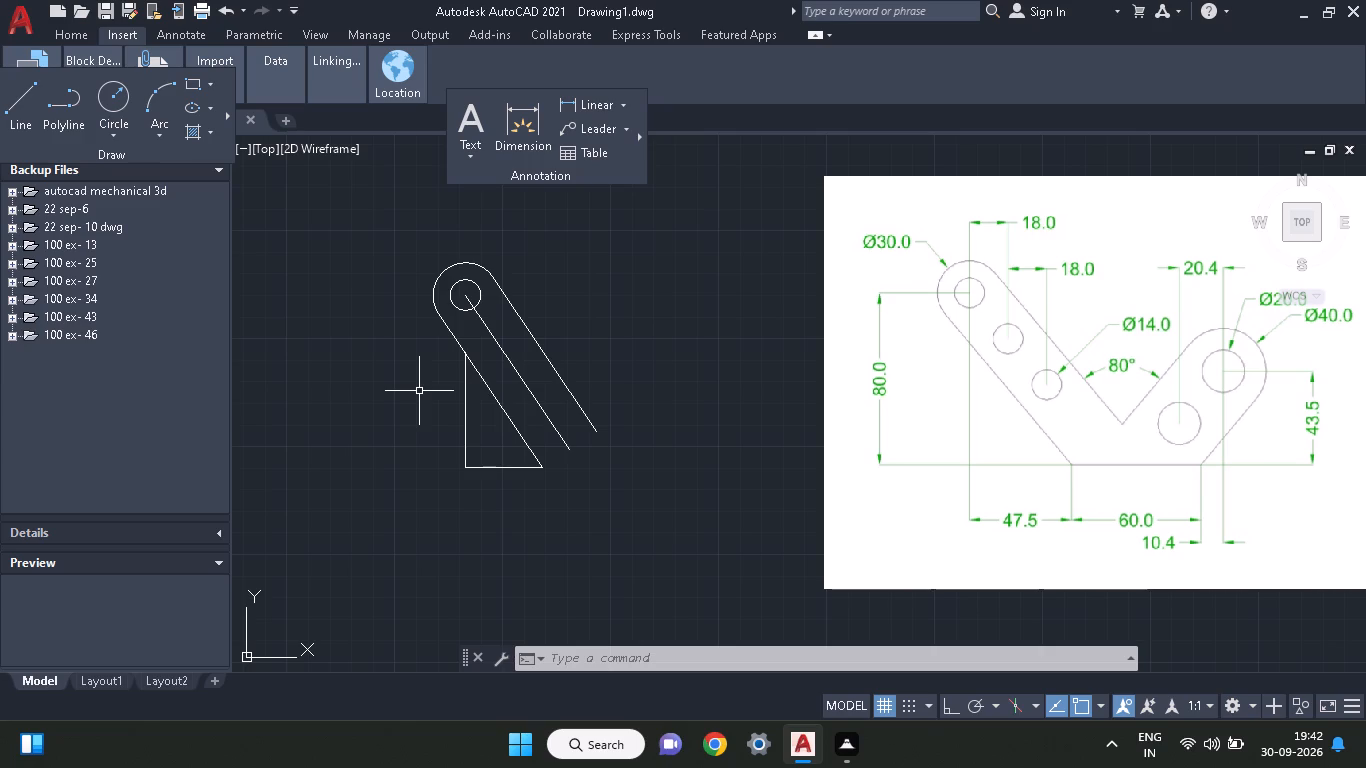
# Erase the slanted centreline starting at the centre of the left arm's small circle.
pyautogui.click(503, 355)
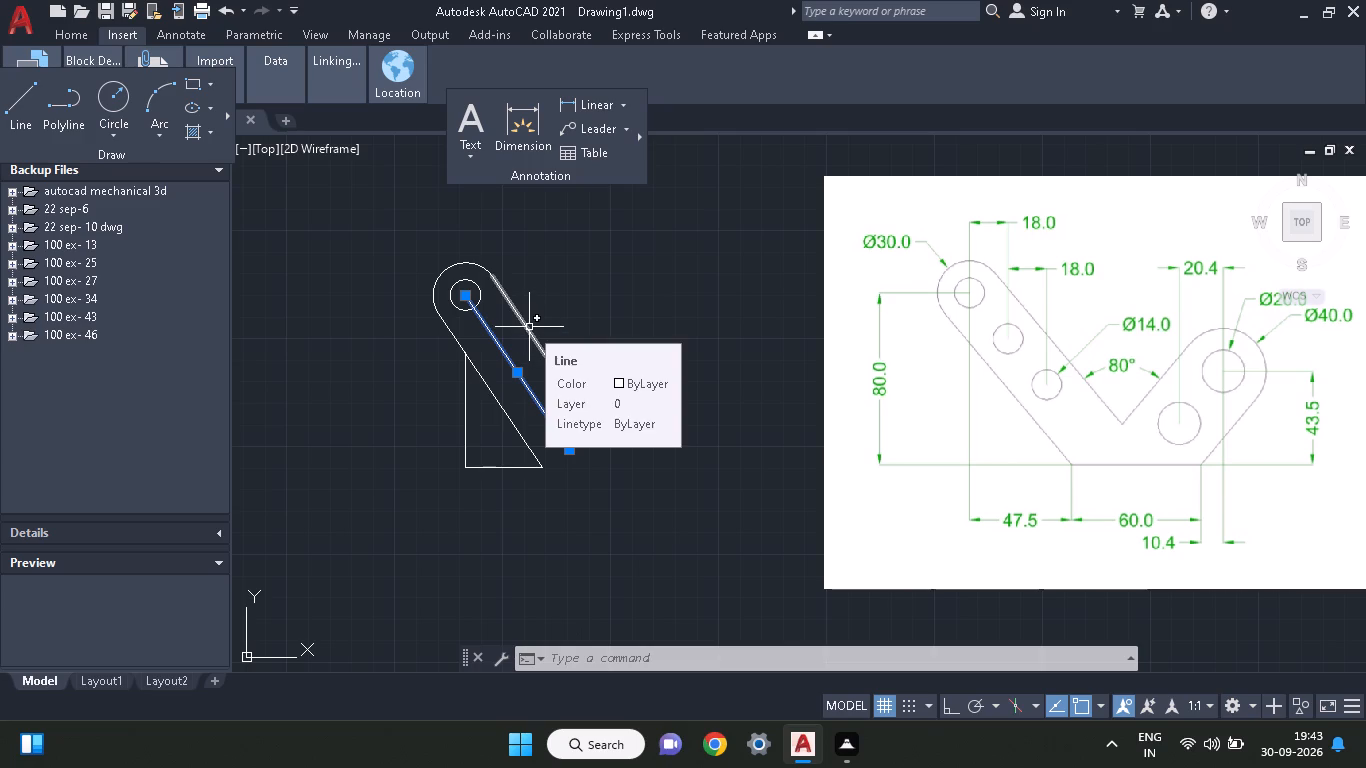
pyautogui.rightClick(571, 336)
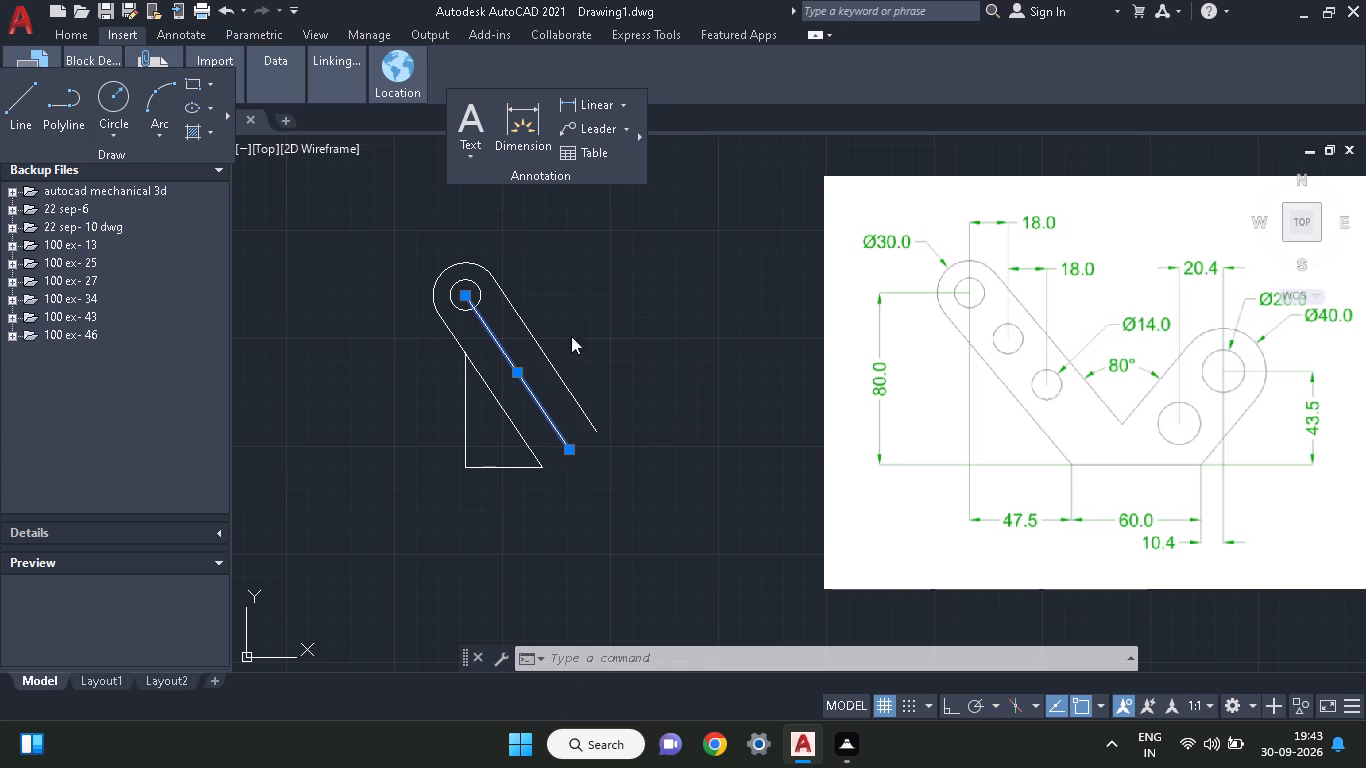
pyautogui.click(645, 345)
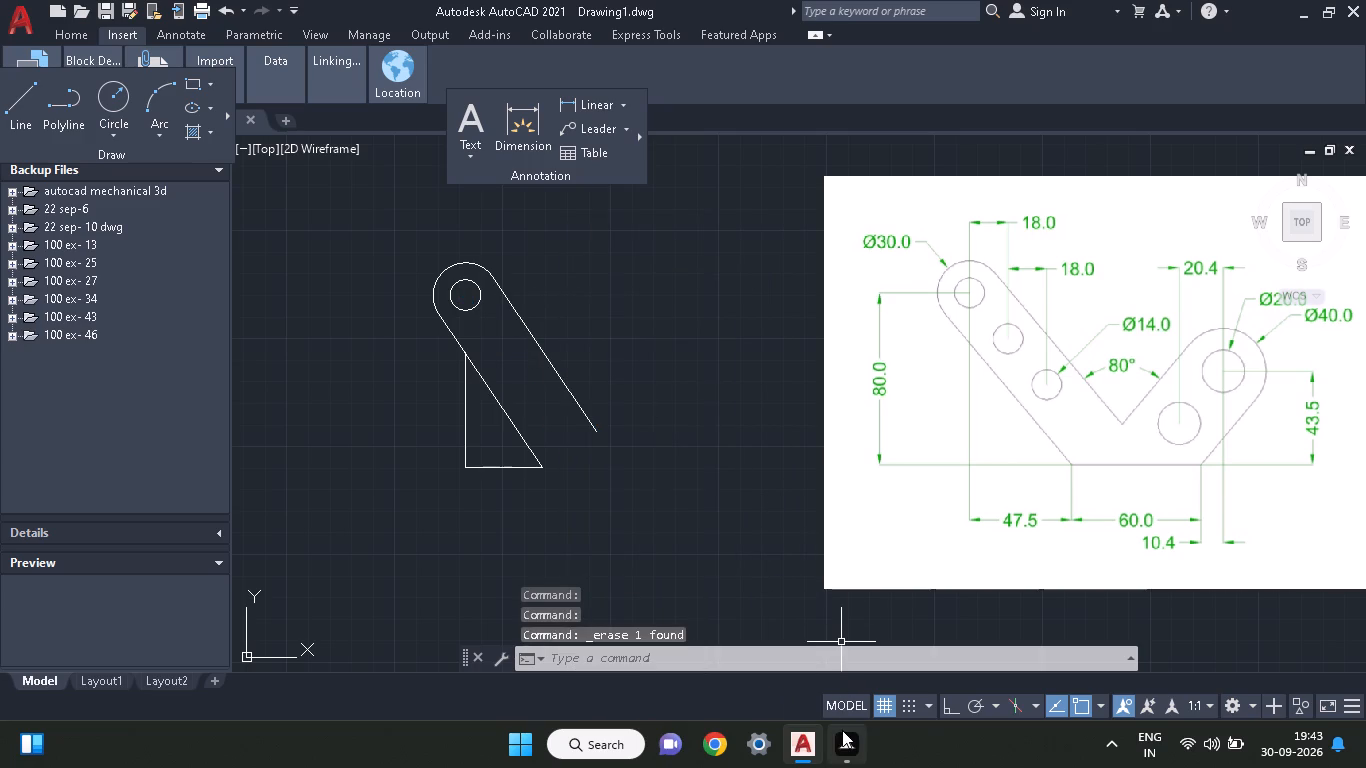
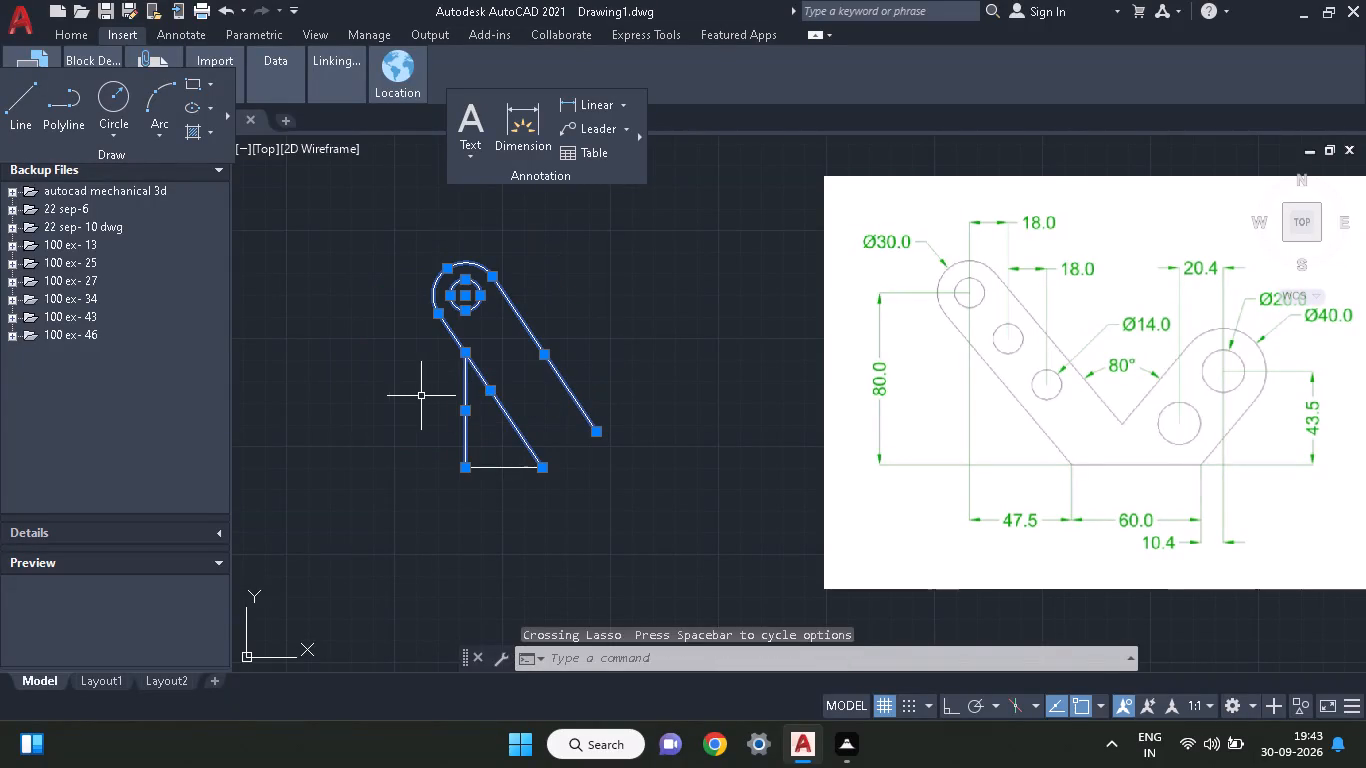
# Erase the whole left-arm geometry, including its vertical construction line and the remaining horizontal line at the bottom.
pyautogui.rightClick(421, 396)
pyautogui.click(446, 375)
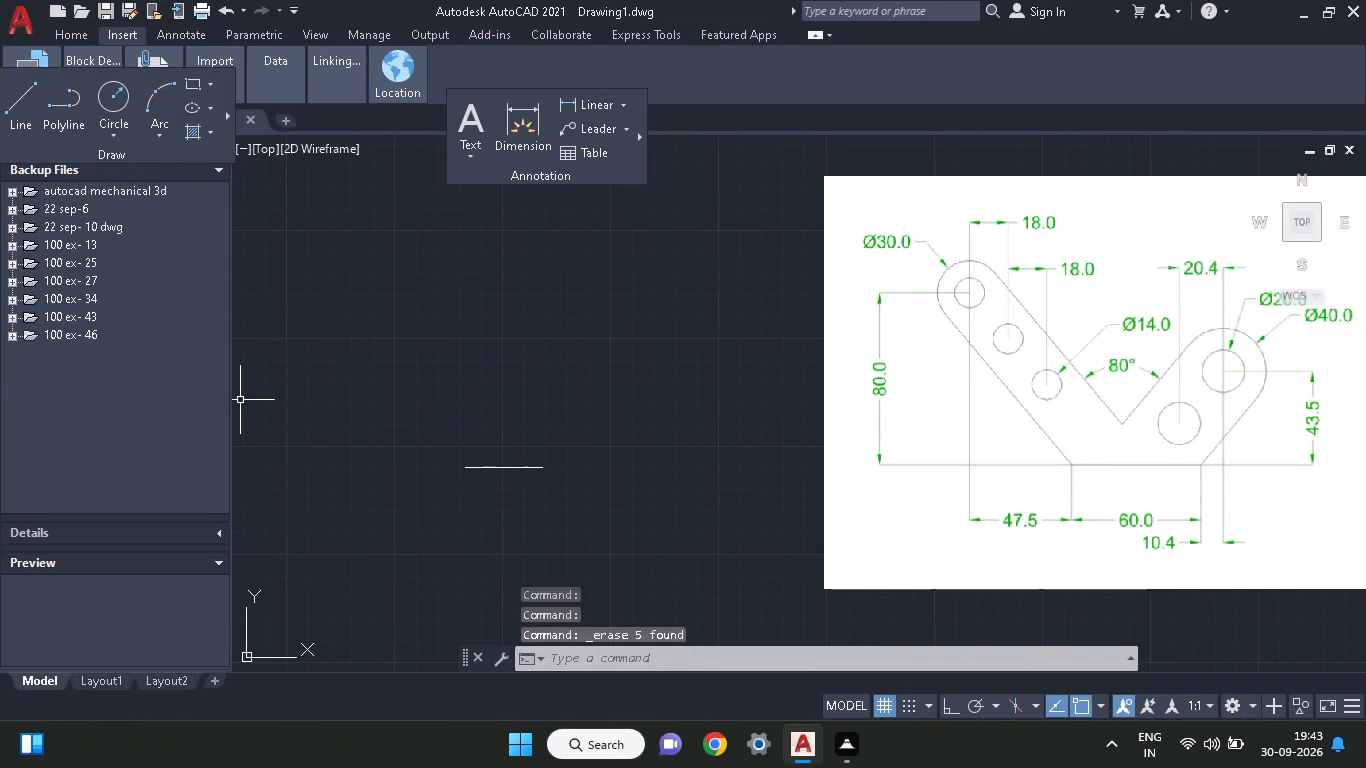
pyautogui.click(528, 466)
pyautogui.rightClick(513, 399)
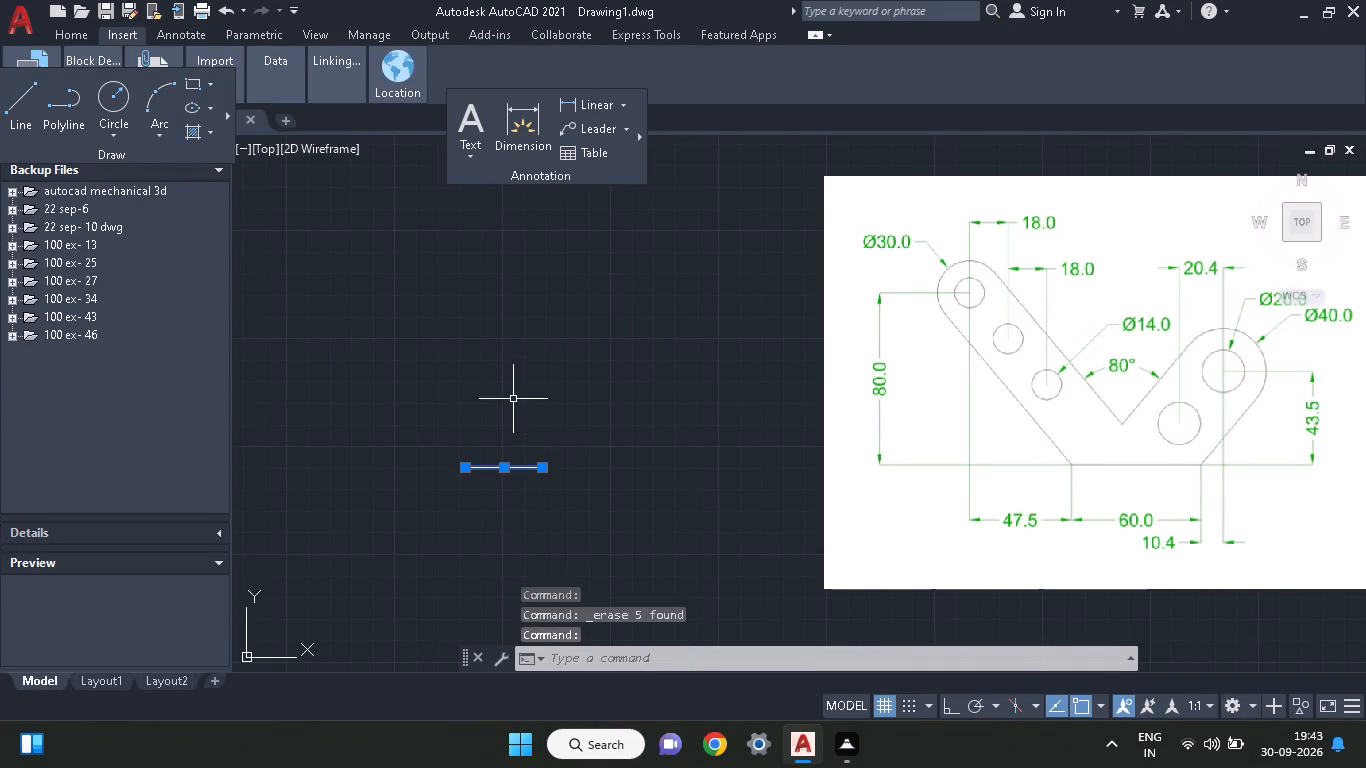
pyautogui.click(558, 355)
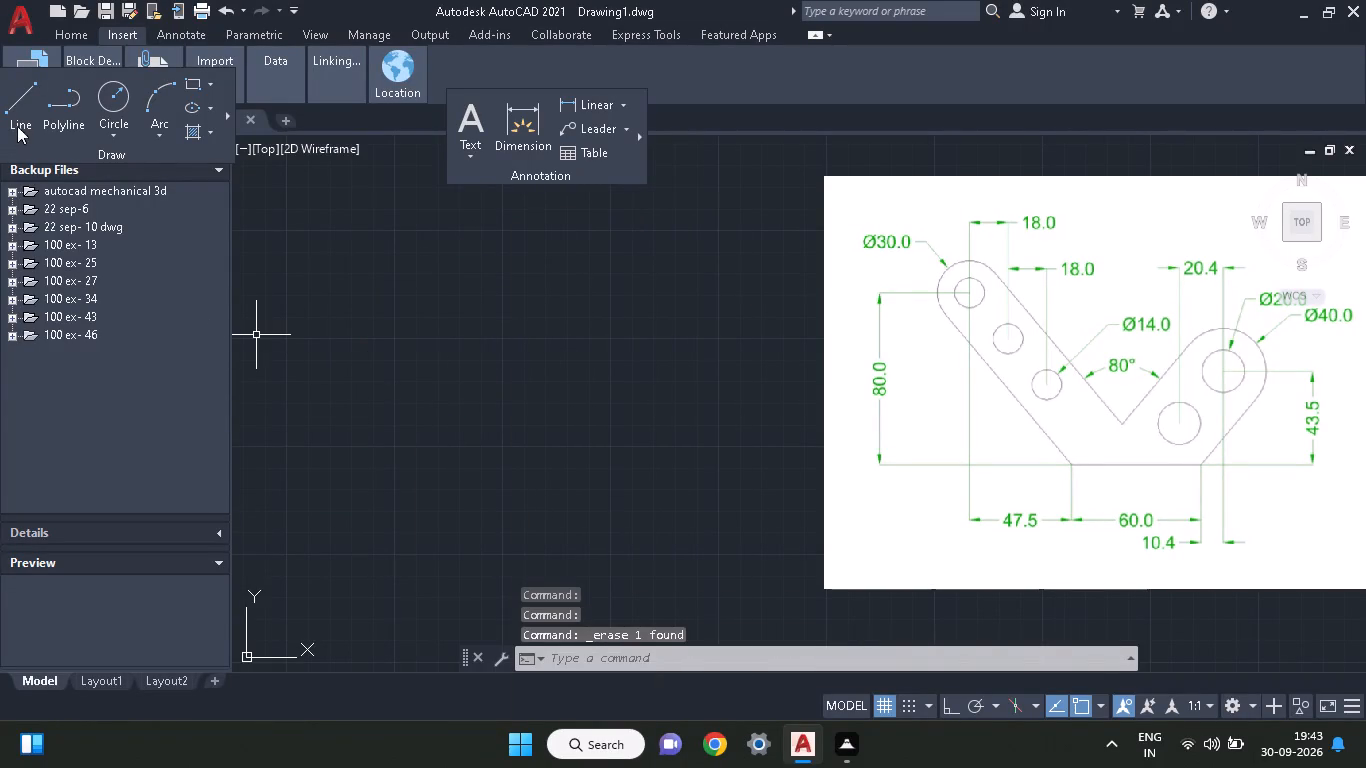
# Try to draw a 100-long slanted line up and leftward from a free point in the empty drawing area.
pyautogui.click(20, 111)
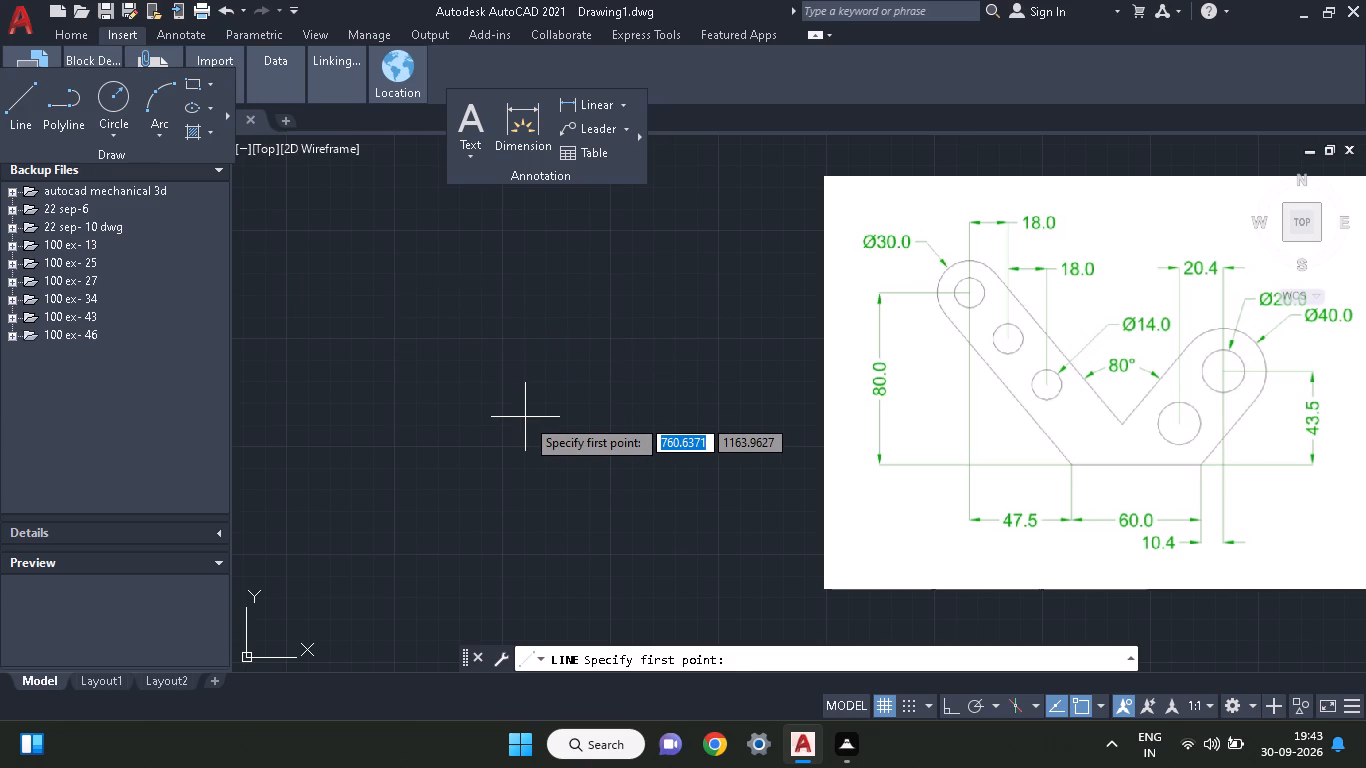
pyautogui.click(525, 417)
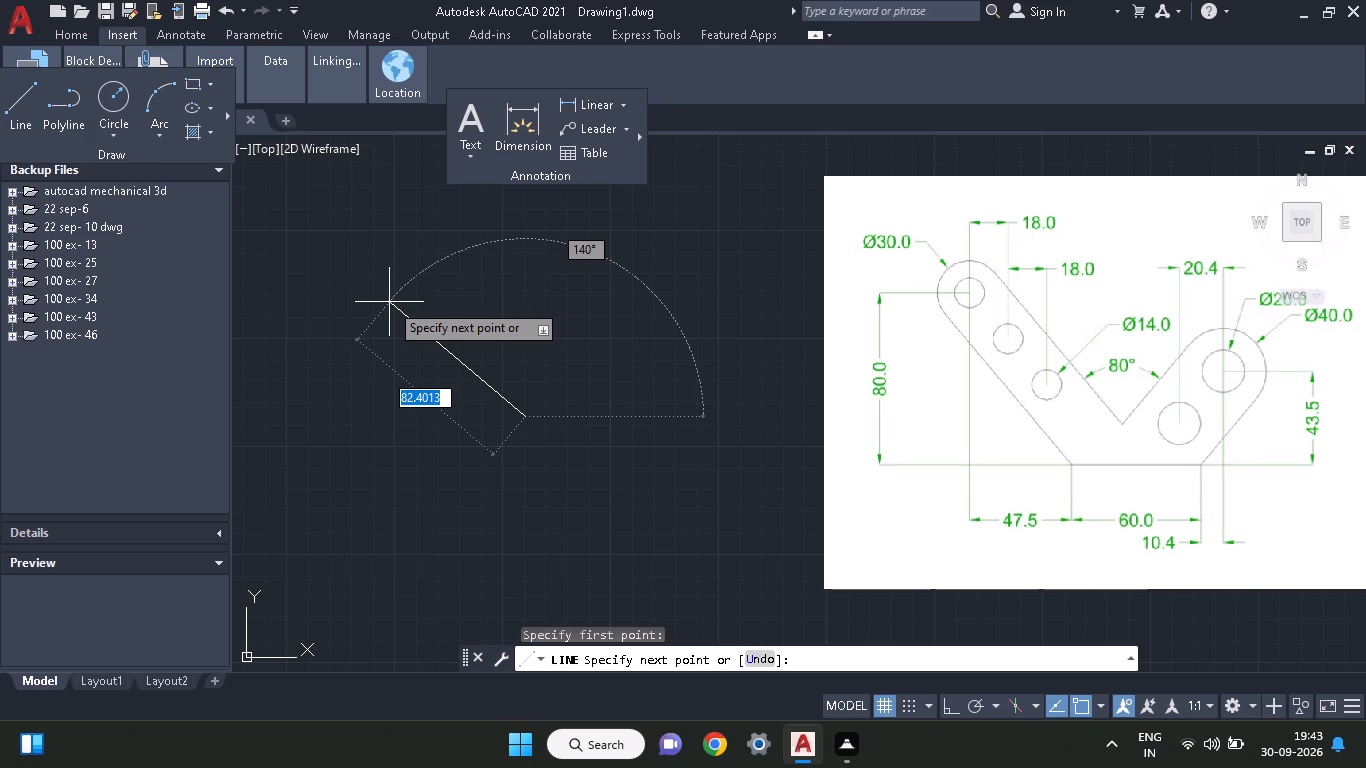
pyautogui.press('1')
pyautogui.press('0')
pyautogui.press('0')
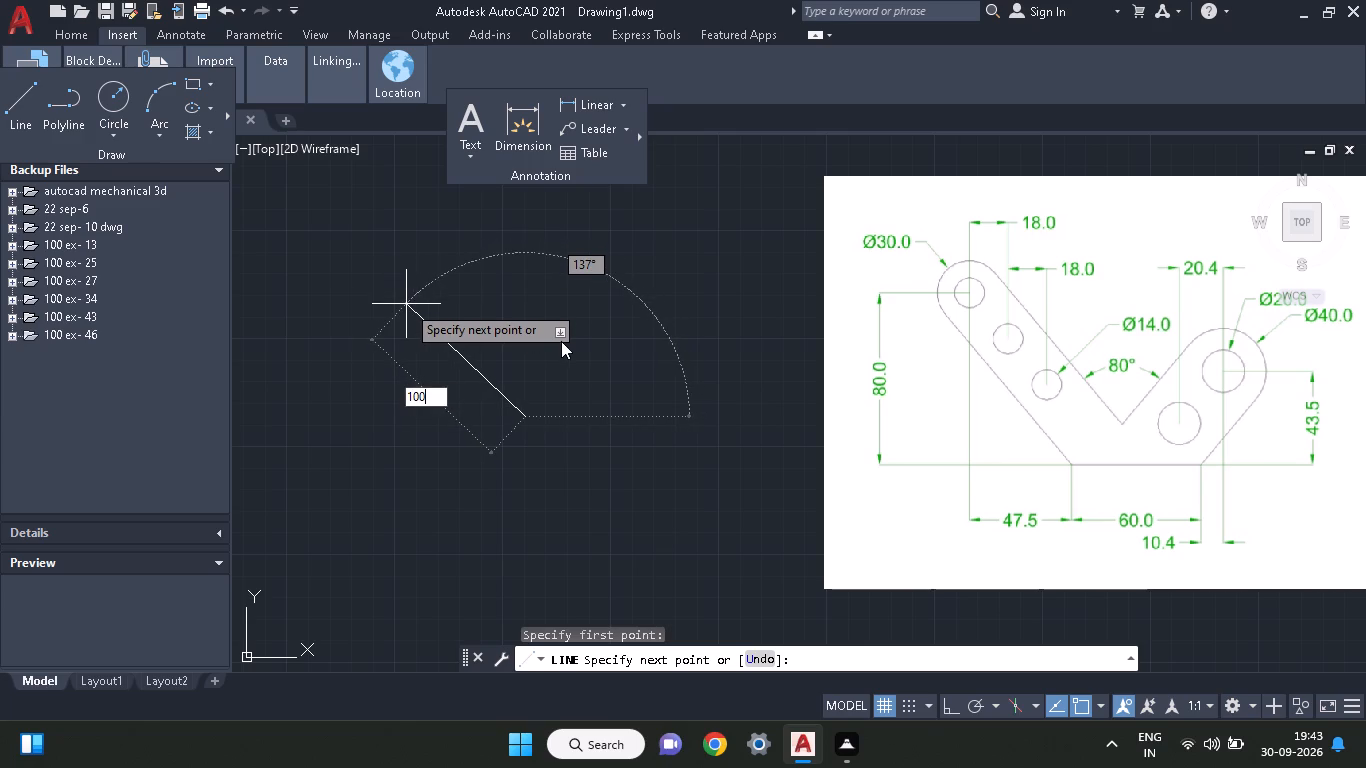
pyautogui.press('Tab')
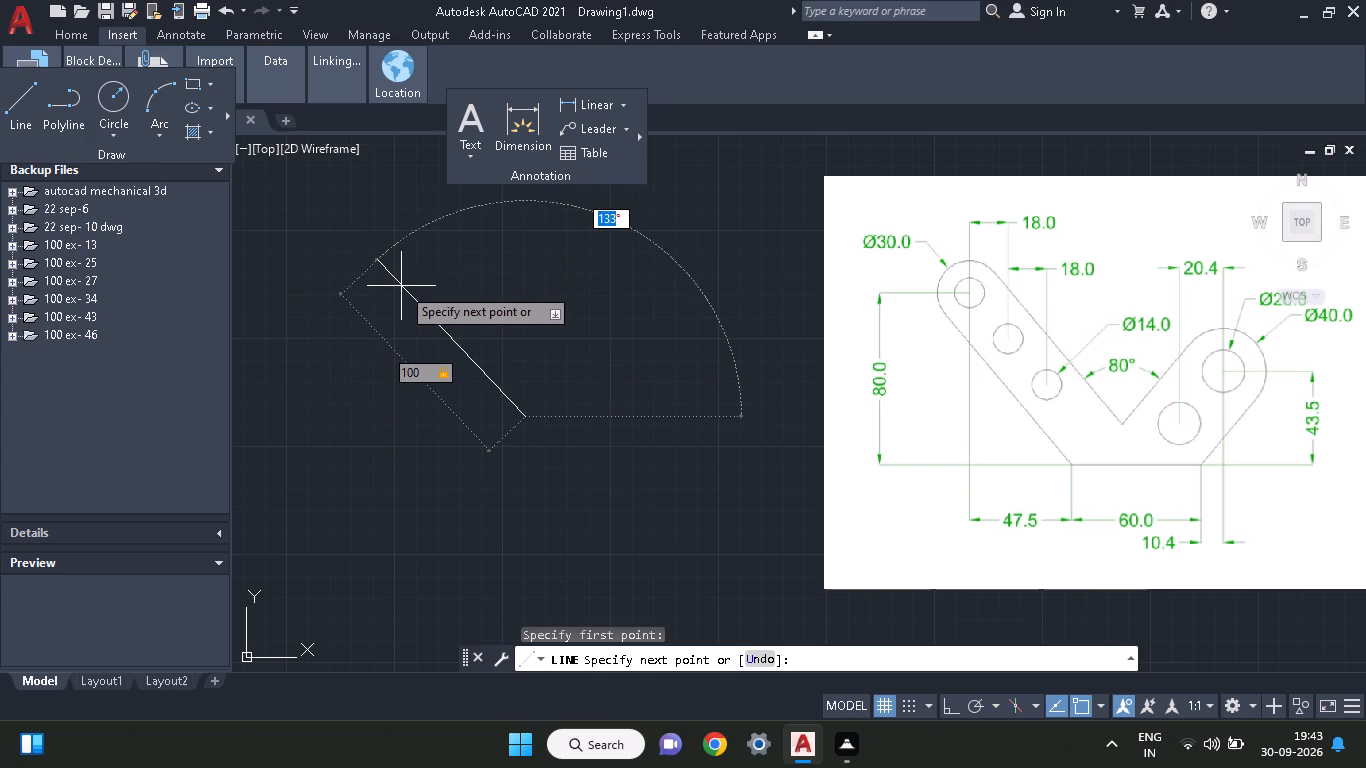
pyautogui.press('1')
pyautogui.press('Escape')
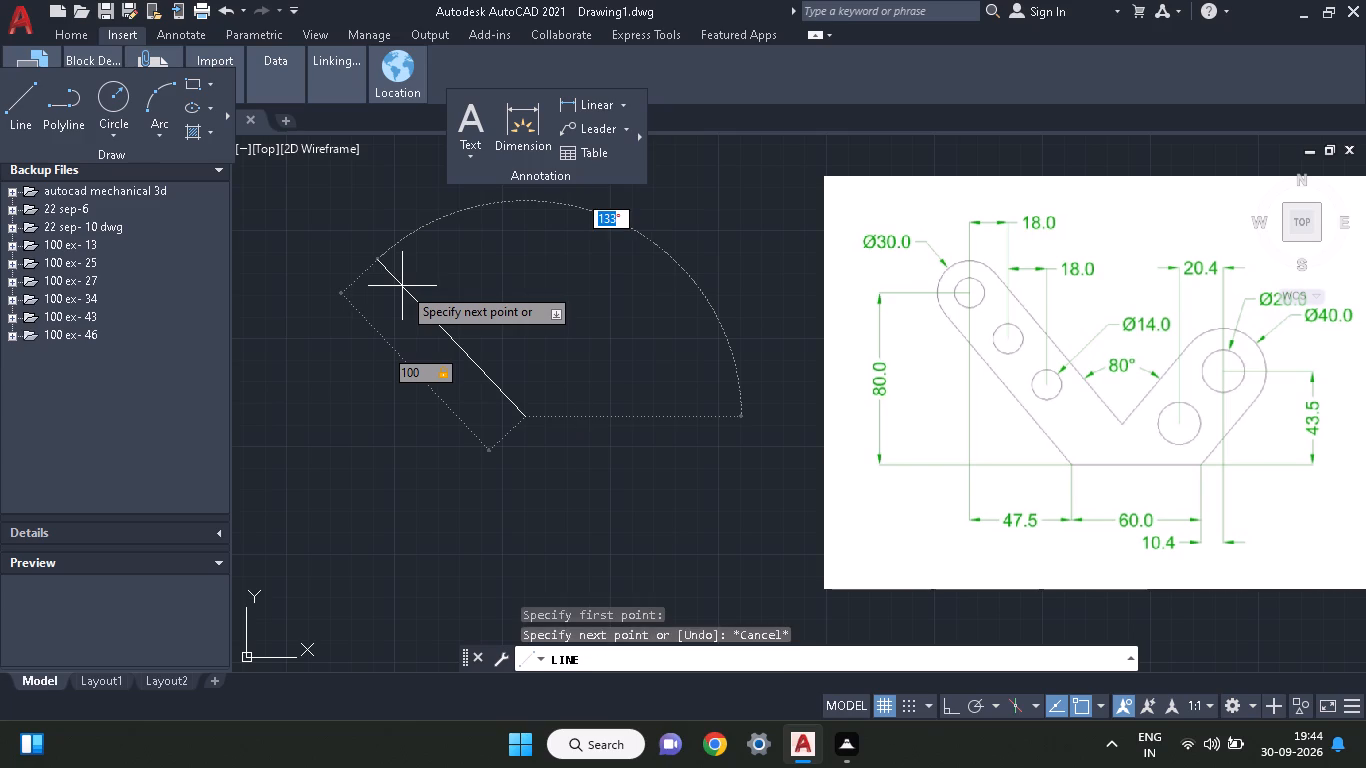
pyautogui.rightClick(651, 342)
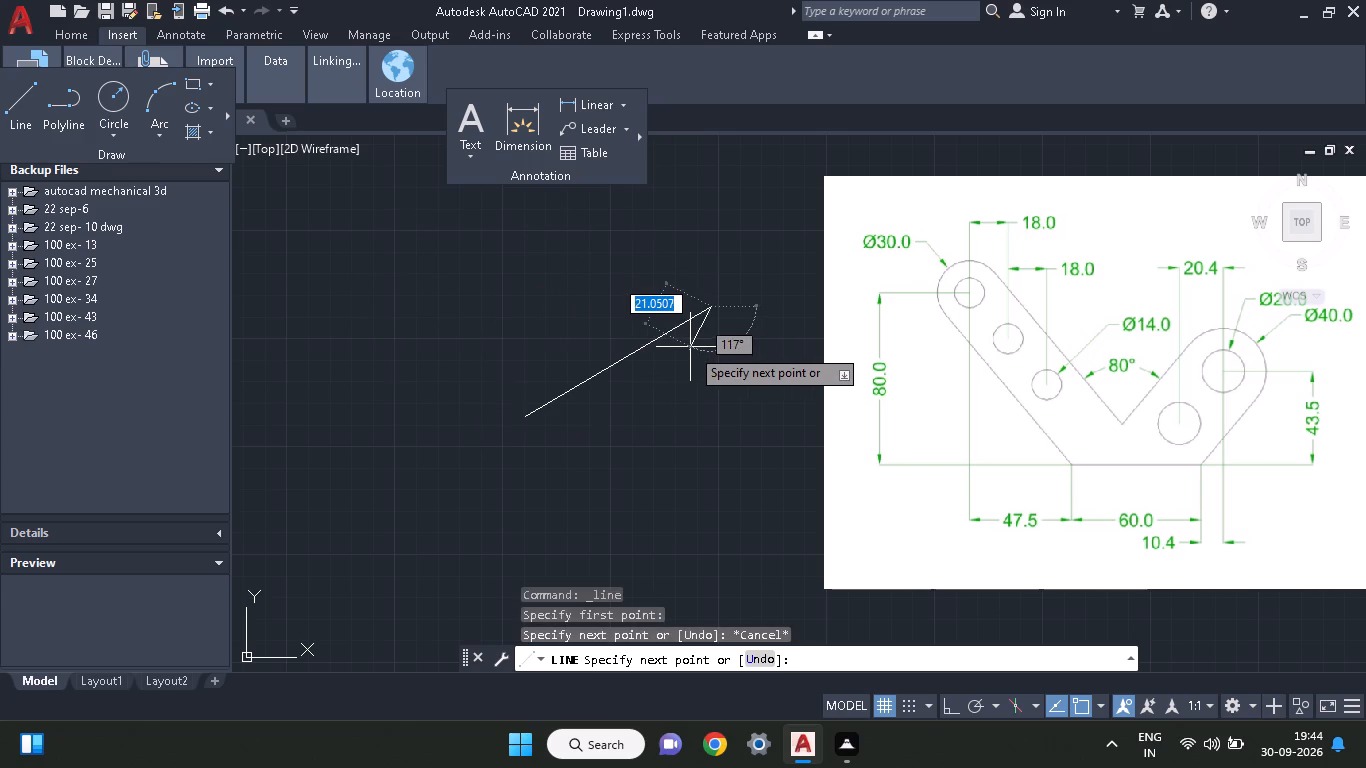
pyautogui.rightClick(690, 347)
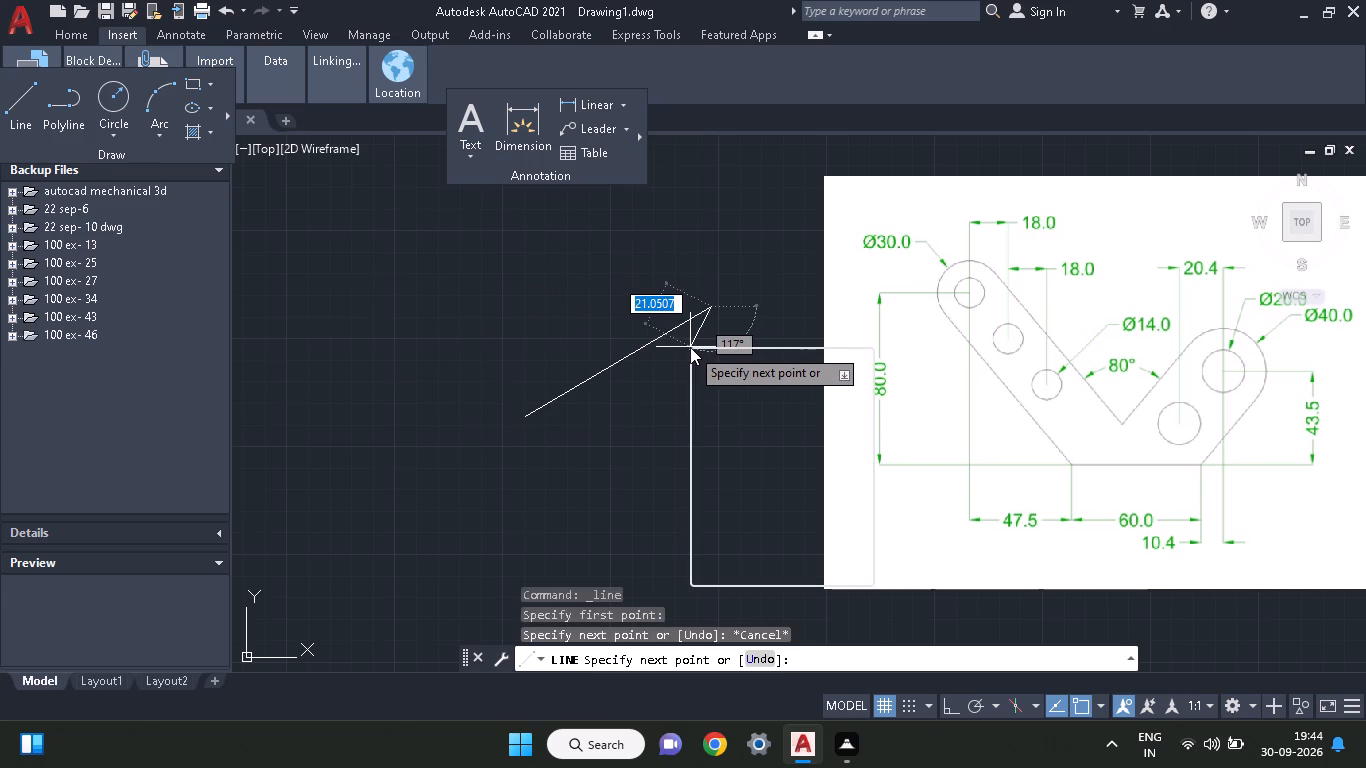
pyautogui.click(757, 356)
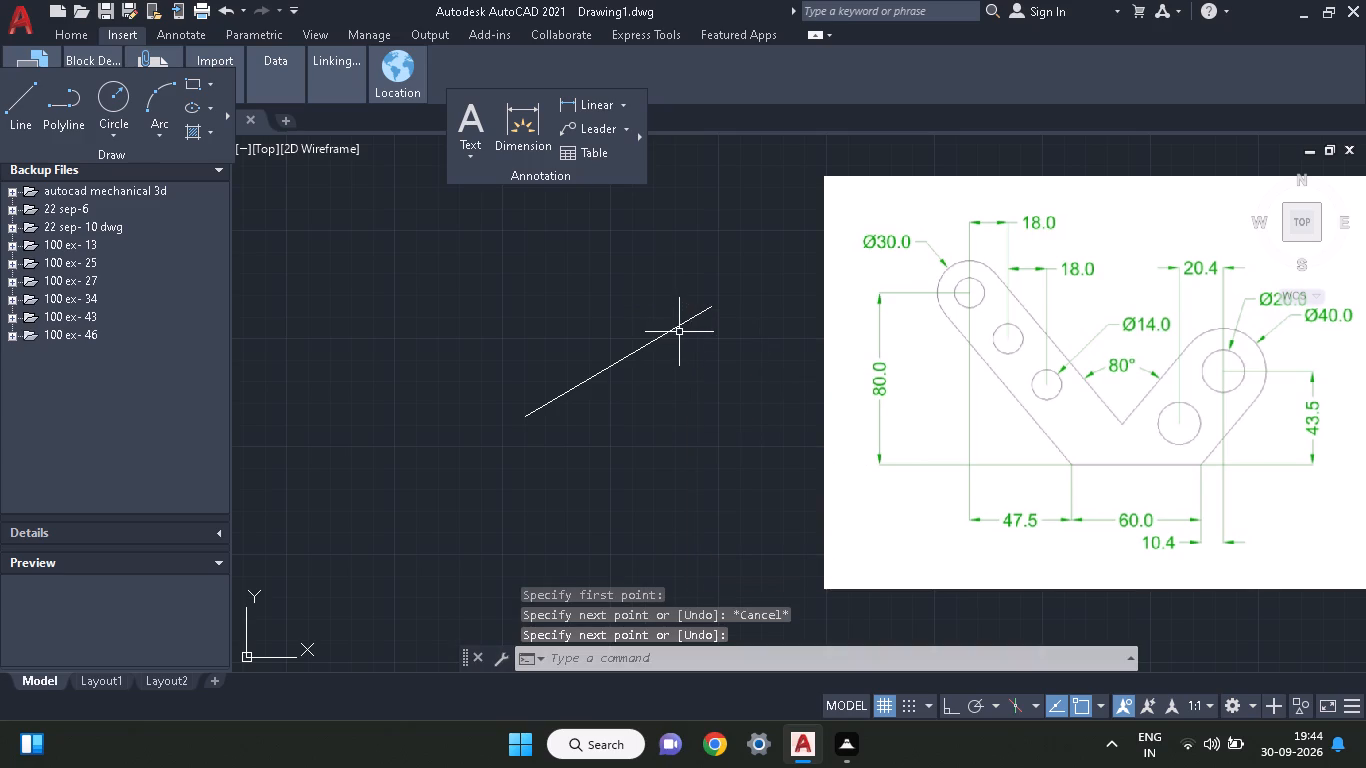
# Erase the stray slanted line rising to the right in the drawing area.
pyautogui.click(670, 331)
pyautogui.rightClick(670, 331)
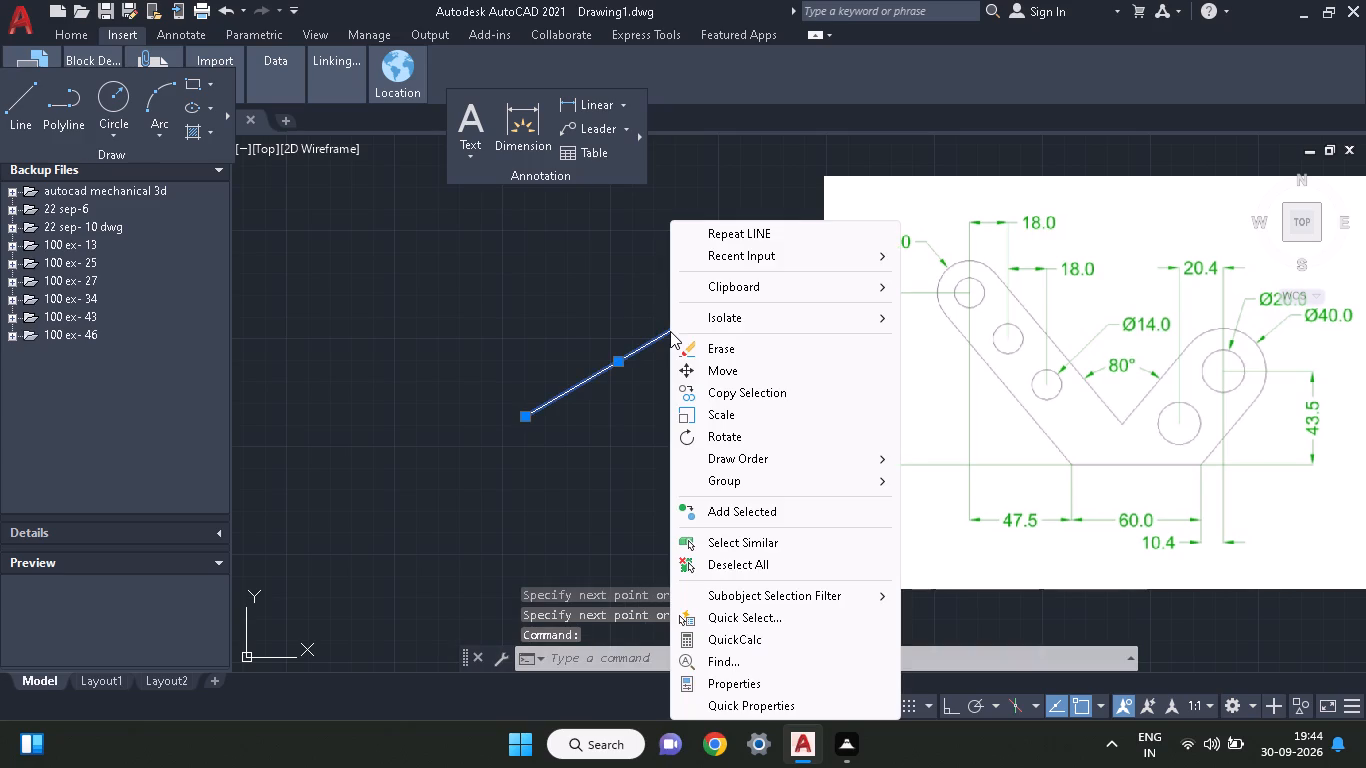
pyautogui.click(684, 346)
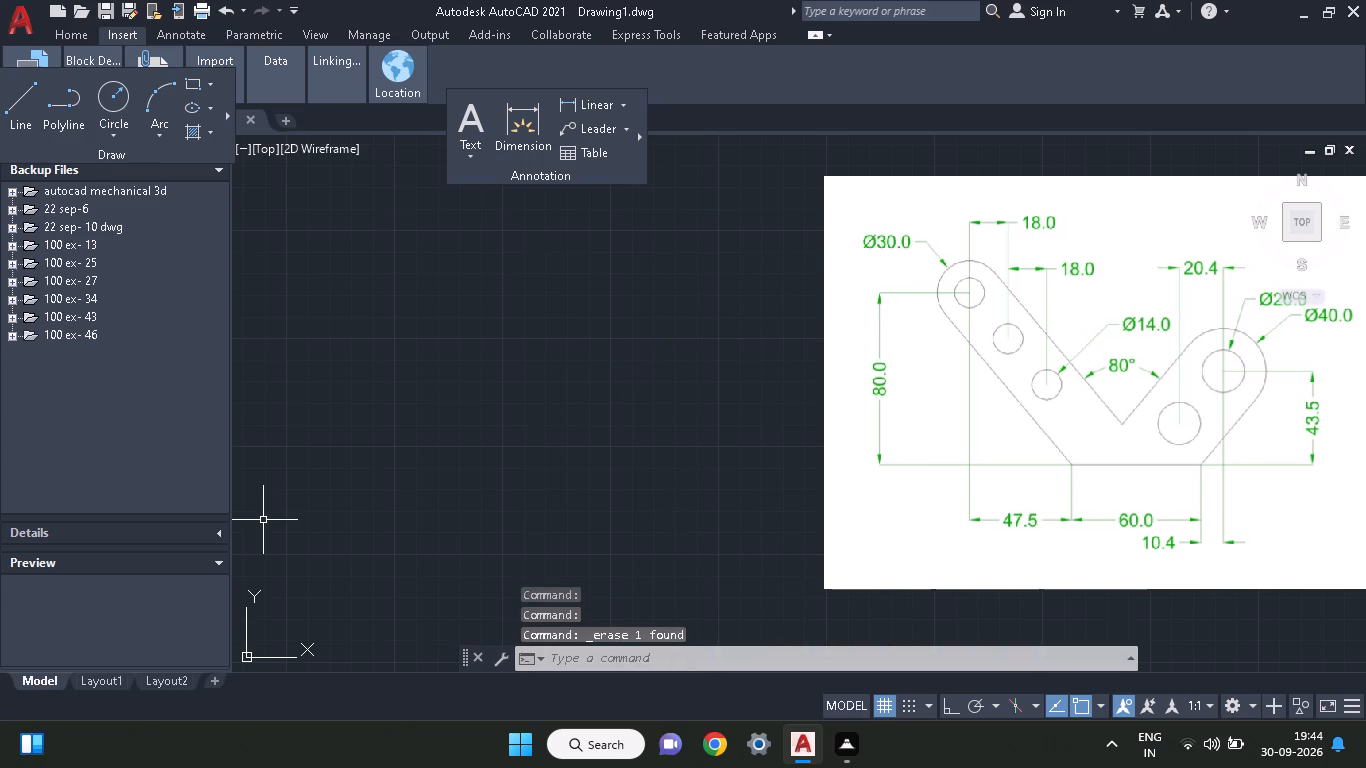
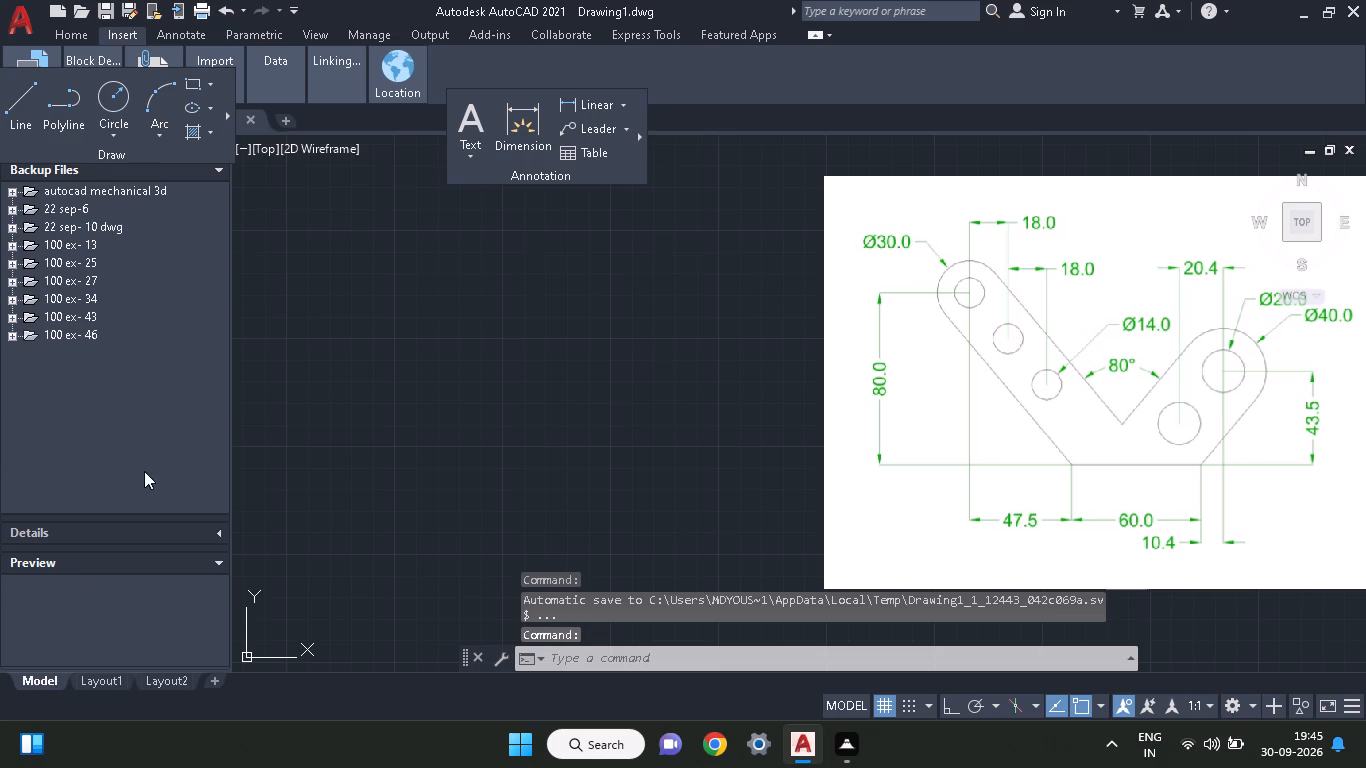
# Draw a circle of radius 15 centred 80 directly above a free tracking point in the empty drawing area.
pyautogui.click(110, 89)
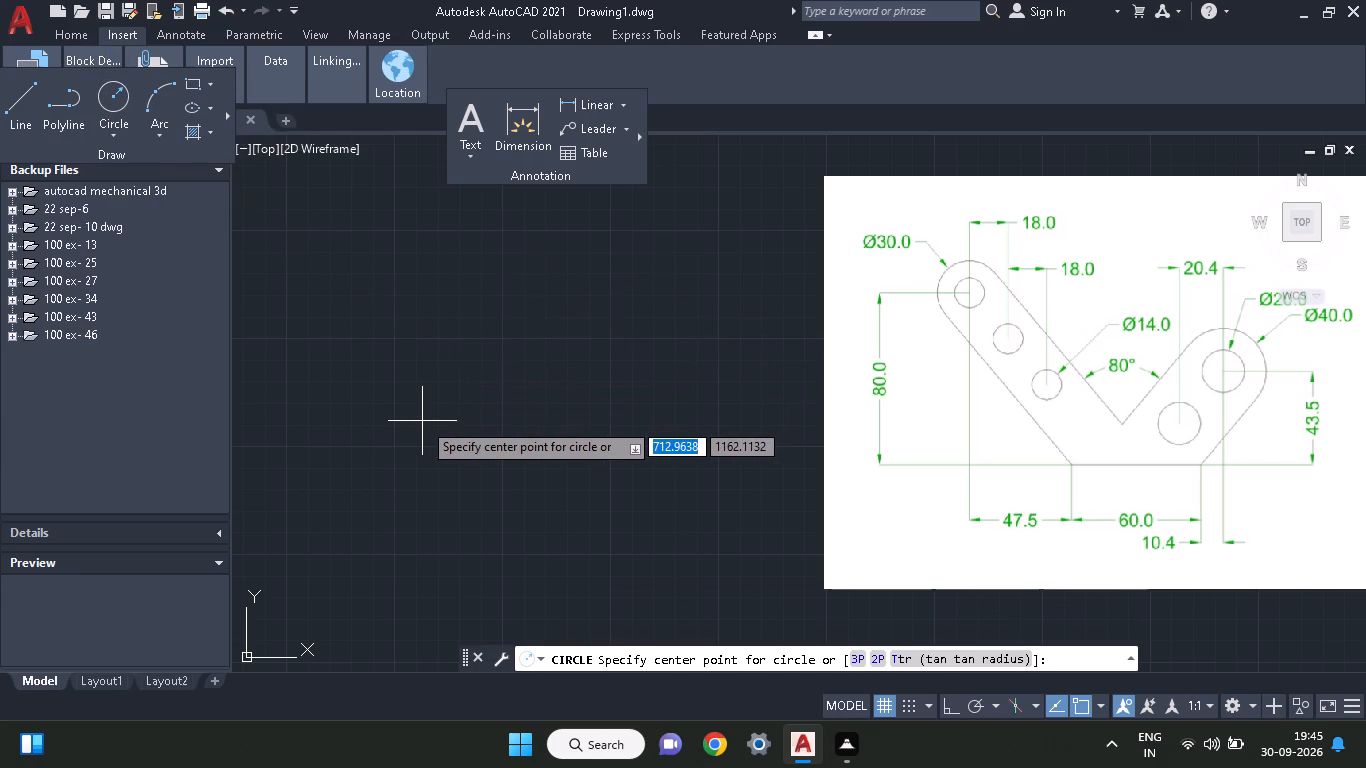
pyautogui.write('tk')
pyautogui.press('space')
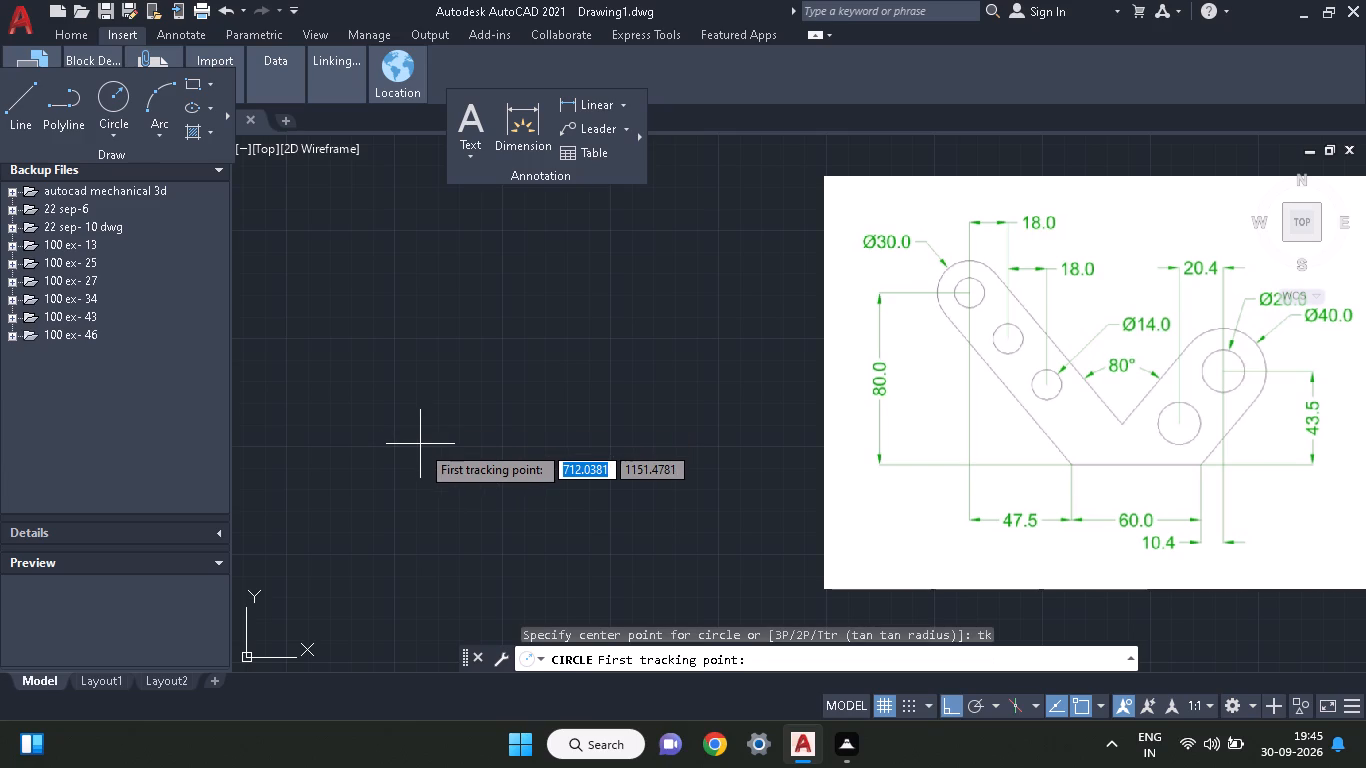
pyautogui.click(420, 444)
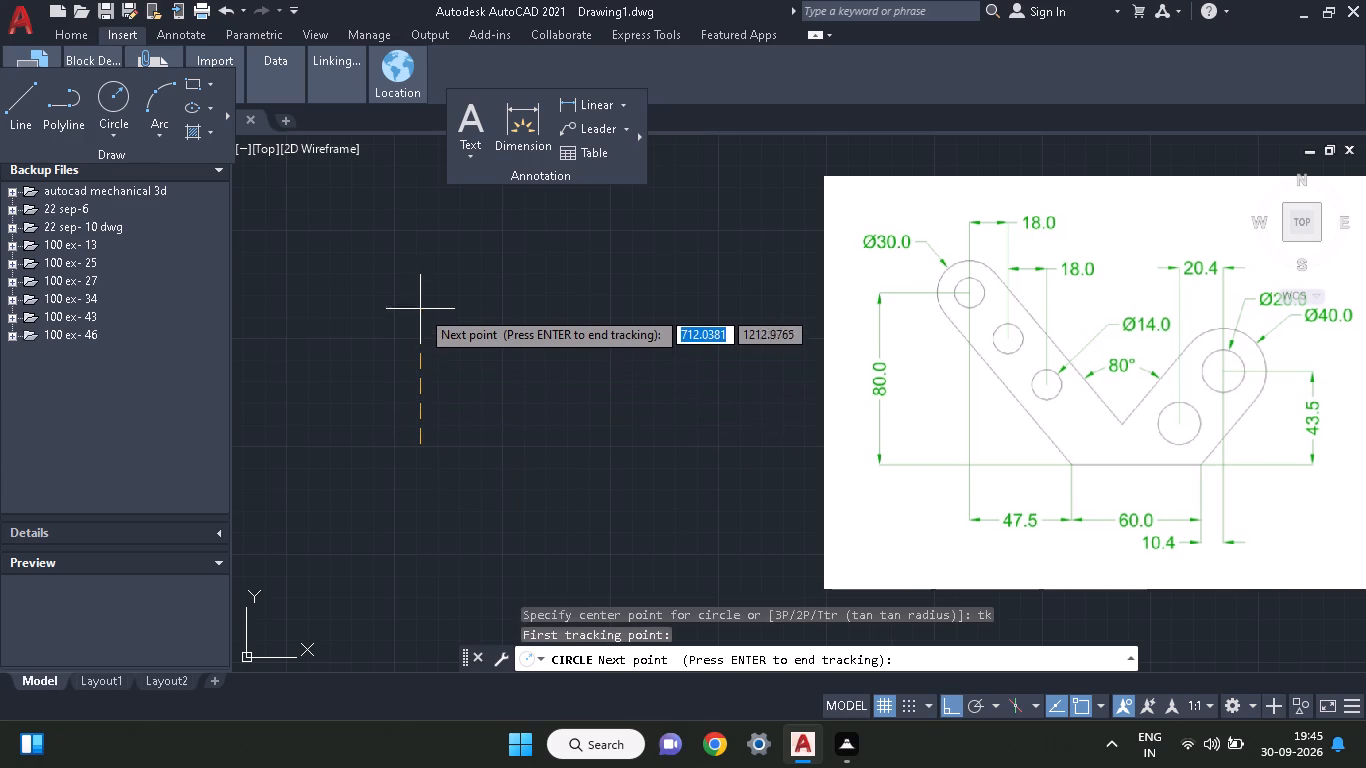
pyautogui.write('80')
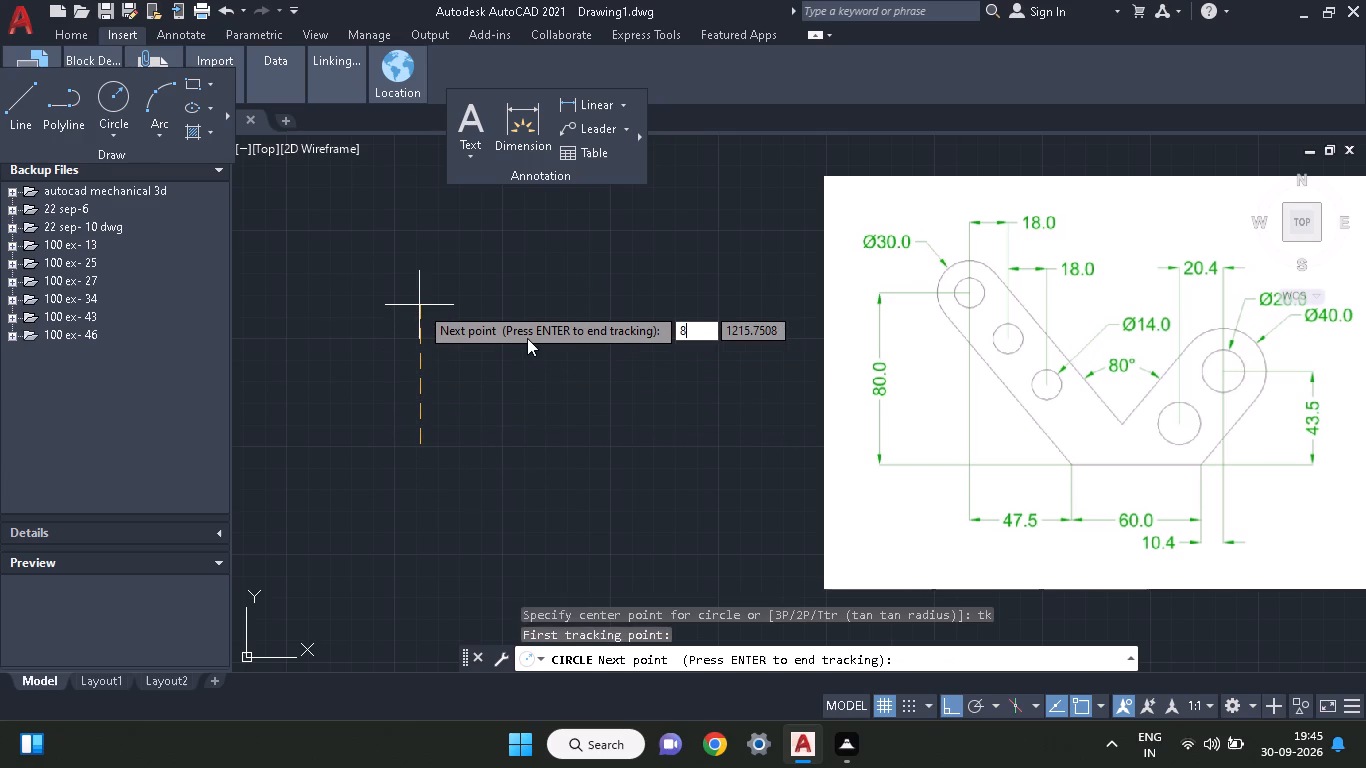
pyautogui.press('Return')
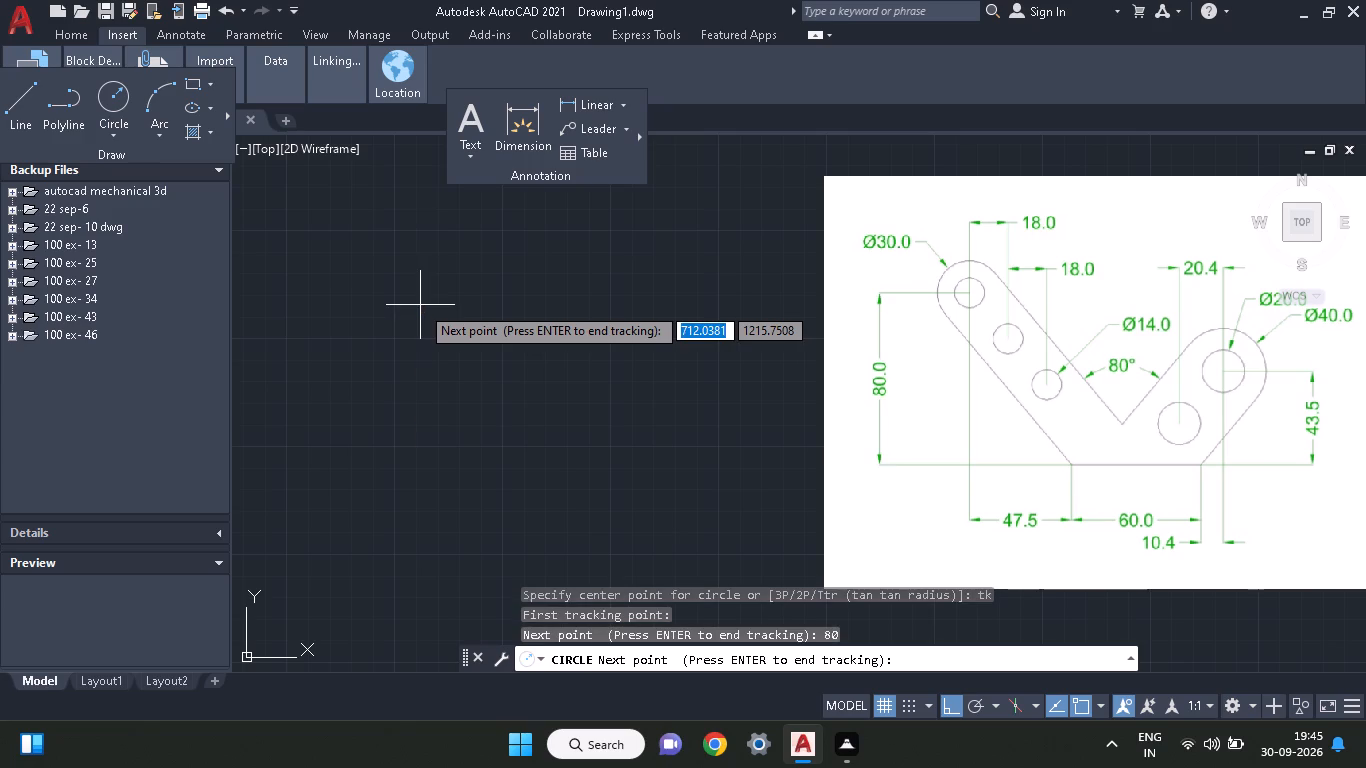
pyautogui.press('Return')
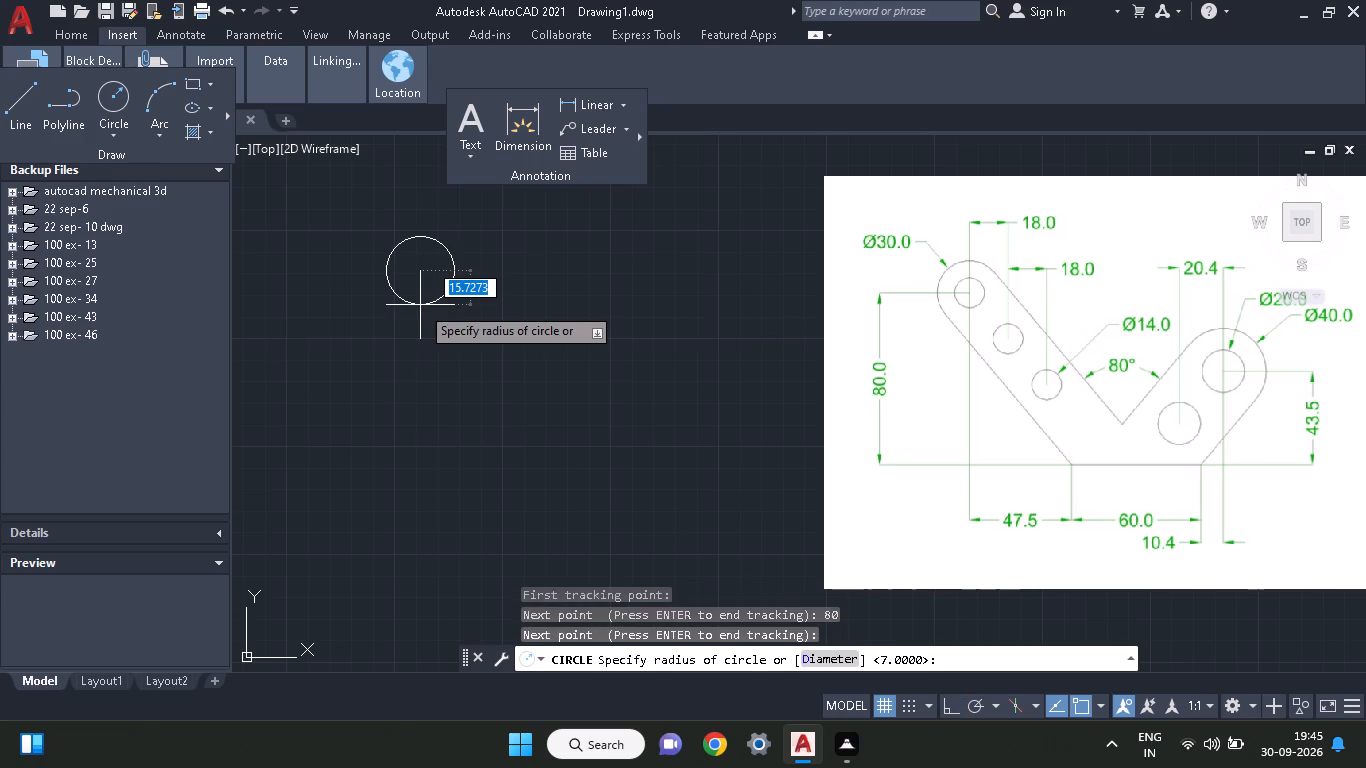
pyautogui.press('3')
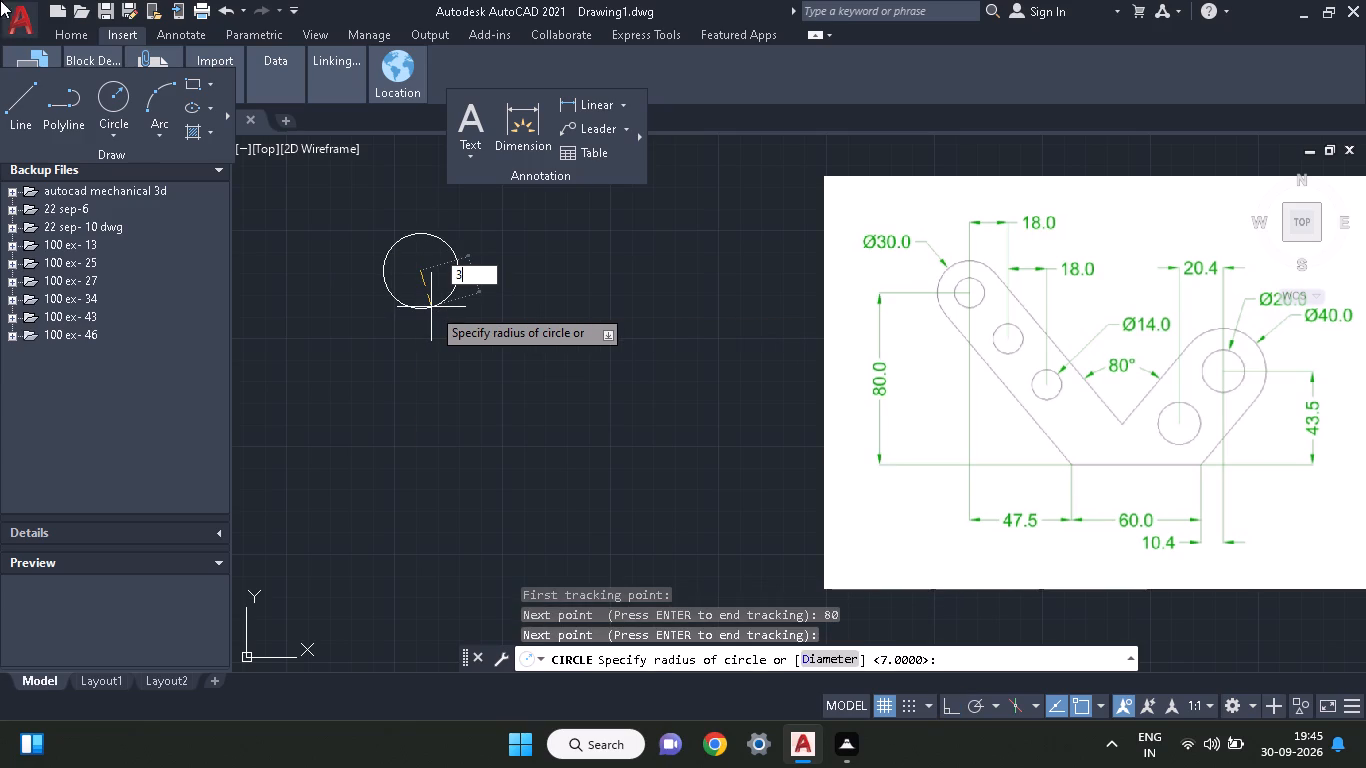
pyautogui.press('BackSpace')
pyautogui.press('1')
pyautogui.press('5')
pyautogui.press('Return')
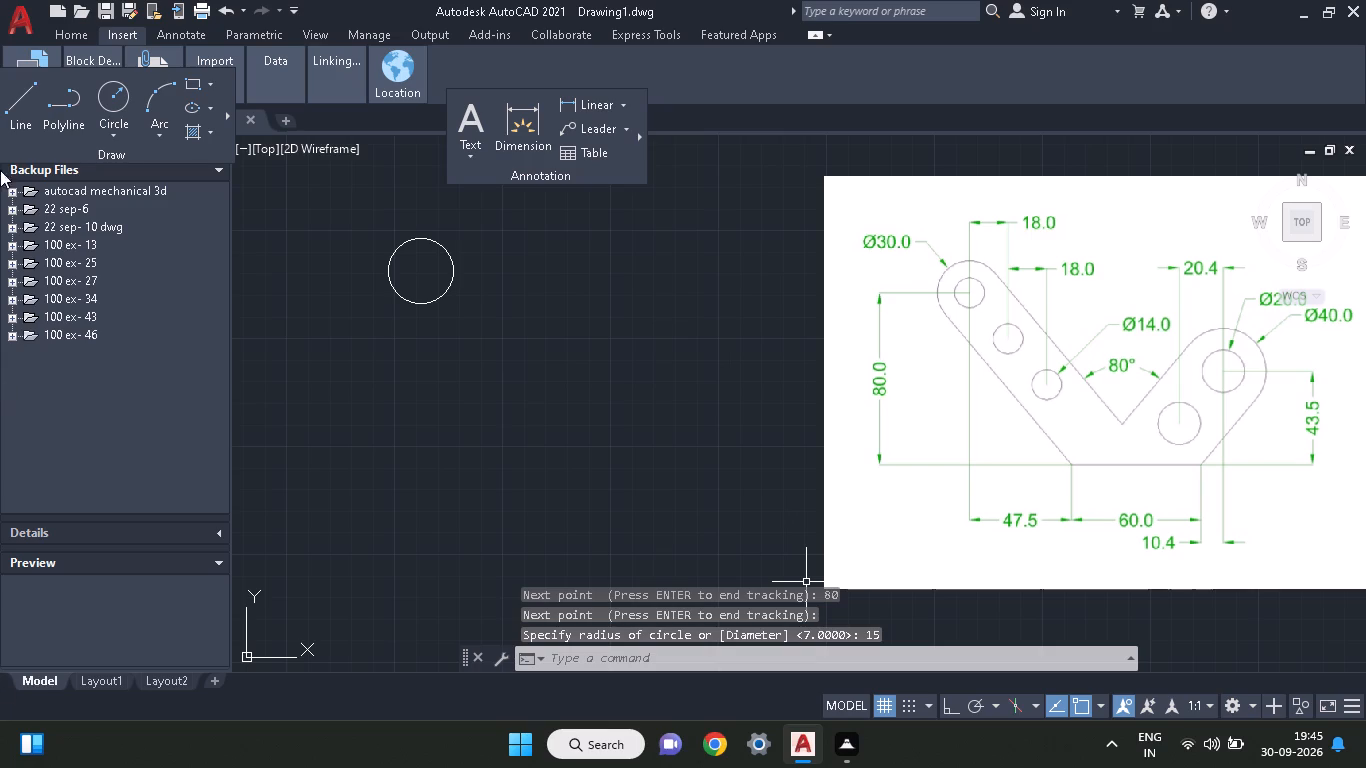
# Draw a concentric hole circle of radius 7 at the centre of the radius 15 circle.
pyautogui.click(96, 105)
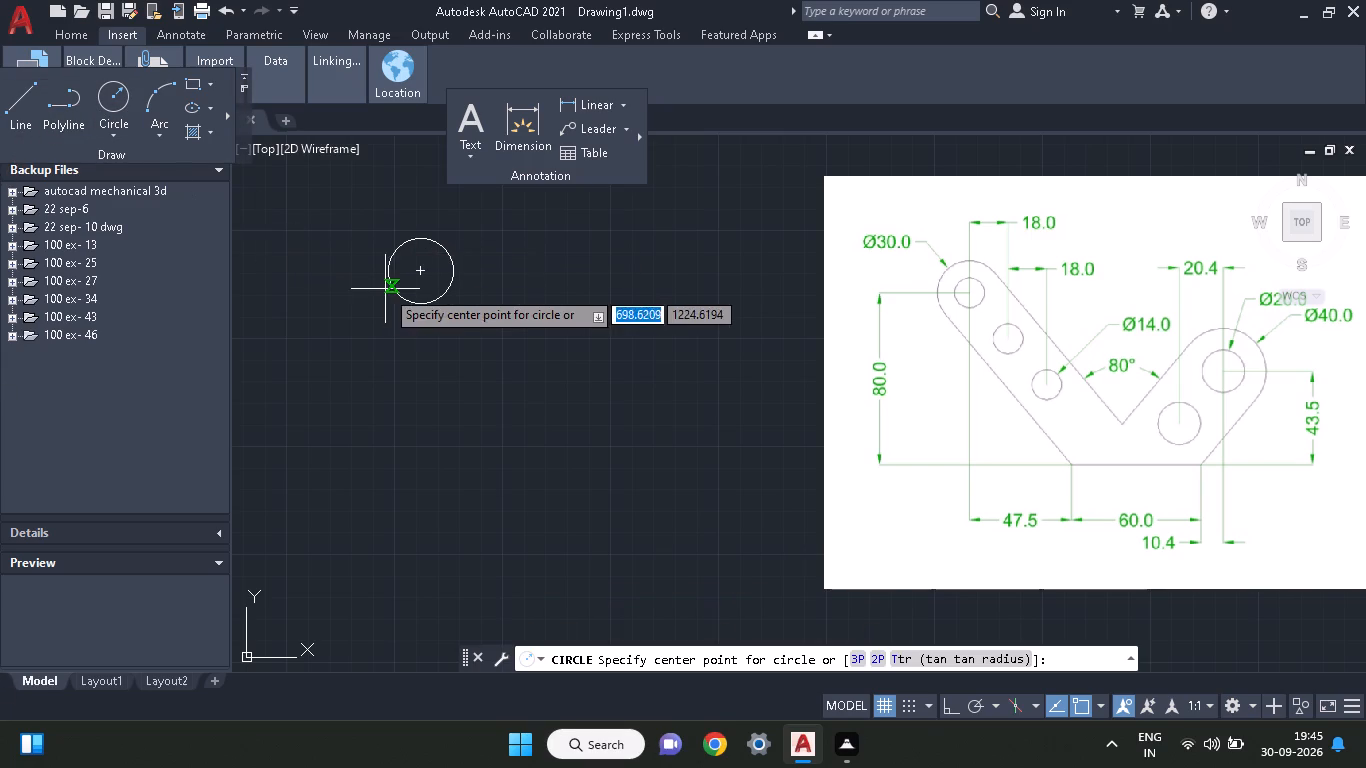
pyautogui.click(420, 271)
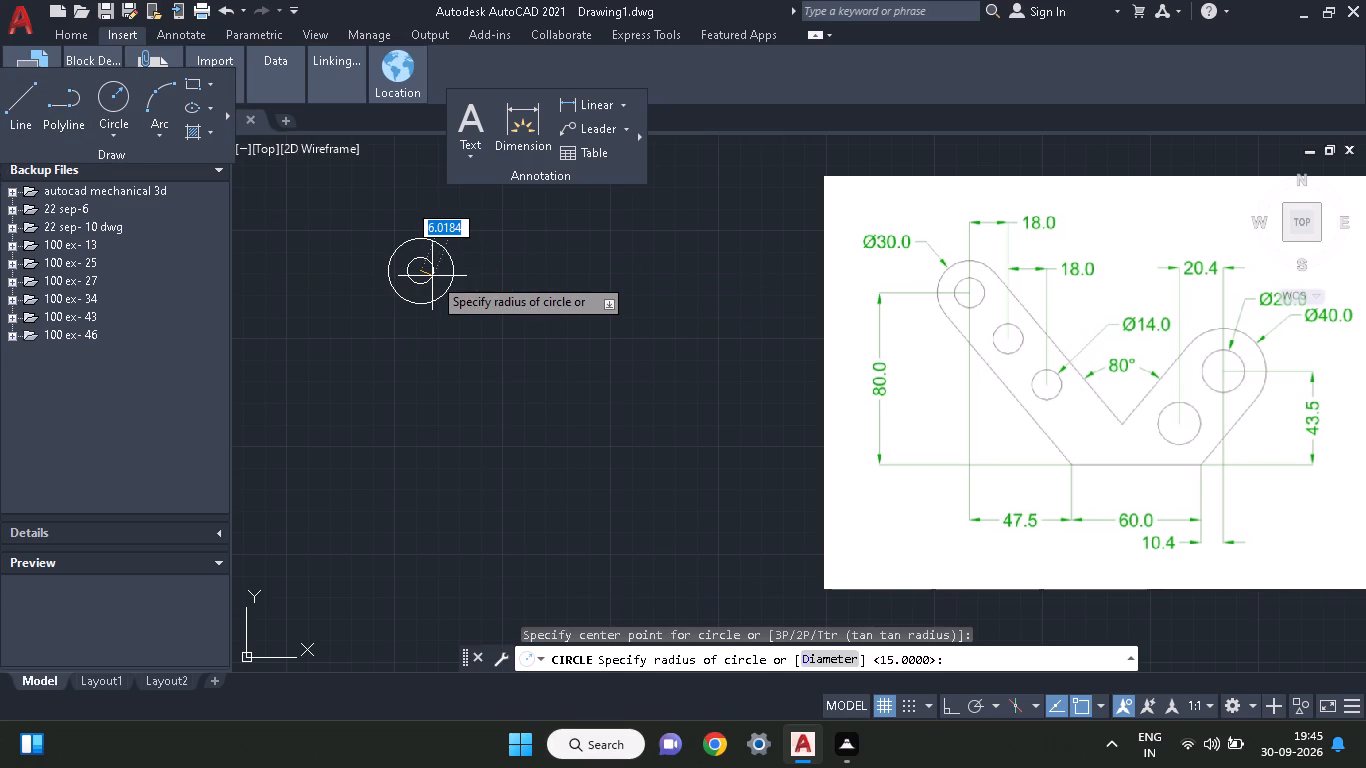
pyautogui.press('7')
pyautogui.press('Return')
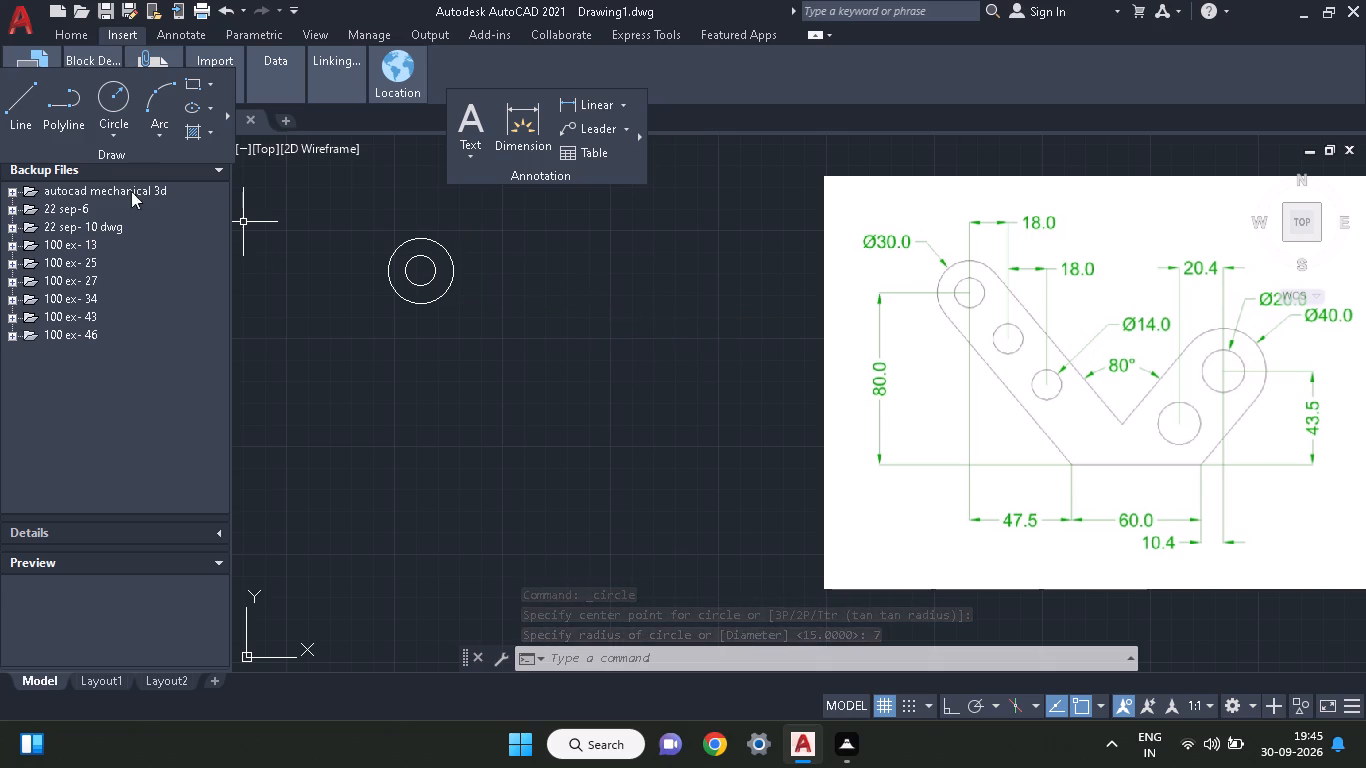
# Draw construction lines from the circles' centre, 80 straight down and 47.5 horizontally to the right.
pyautogui.click(17, 111)
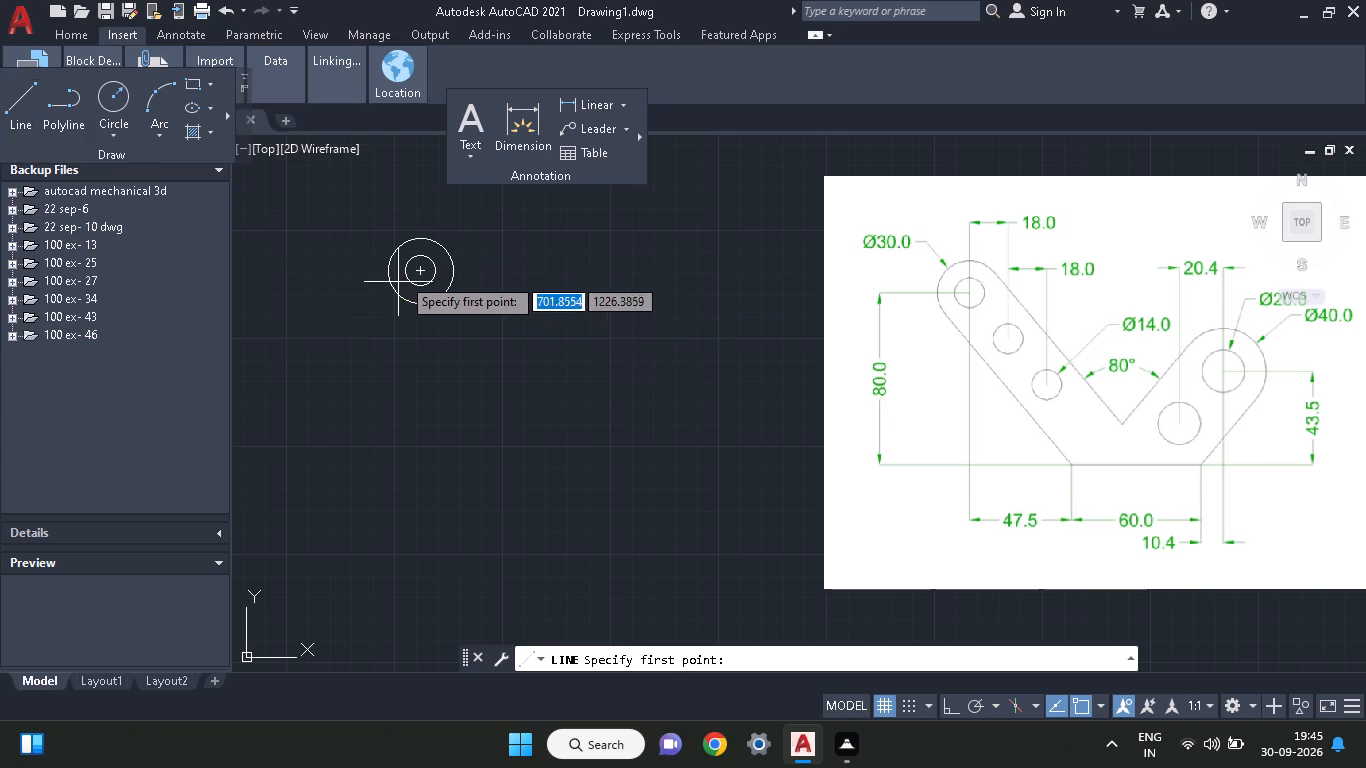
pyautogui.click(425, 268)
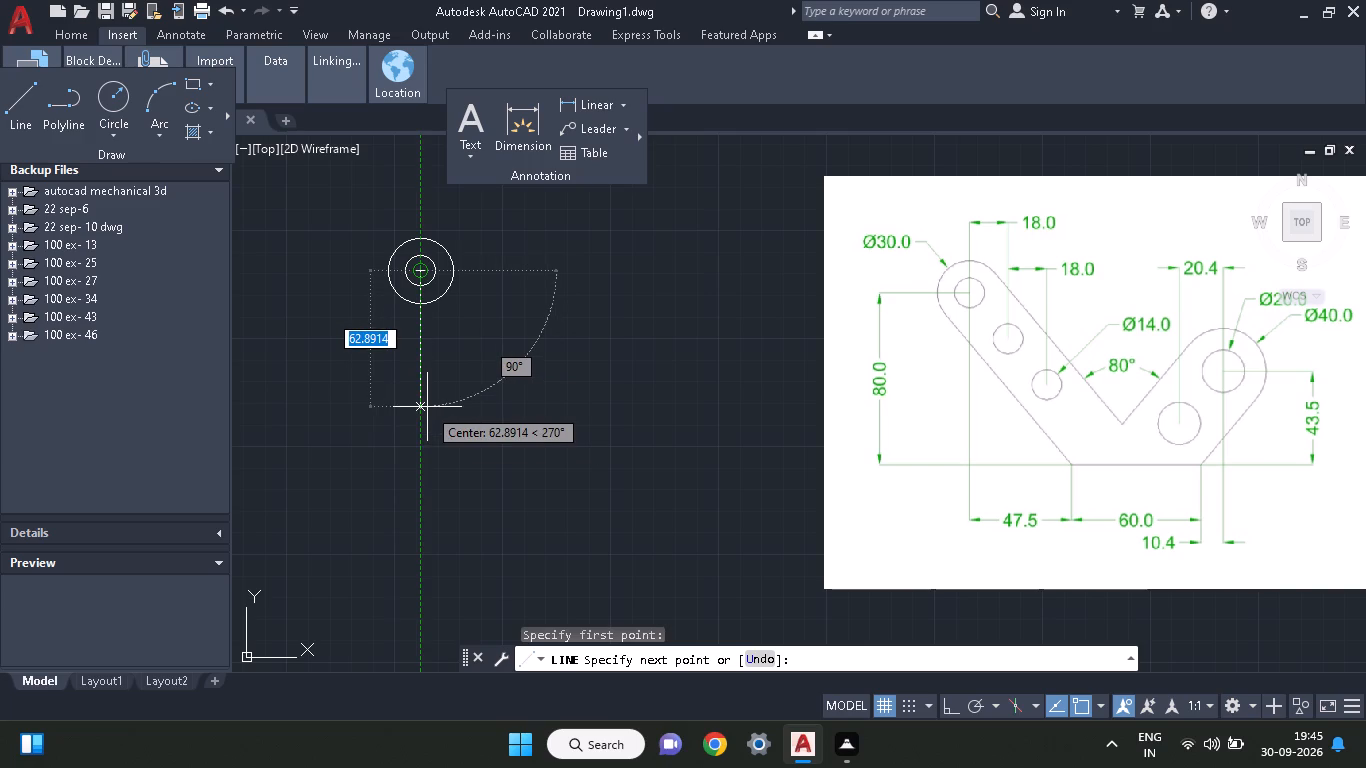
pyautogui.write('80')
pyautogui.press('Return')
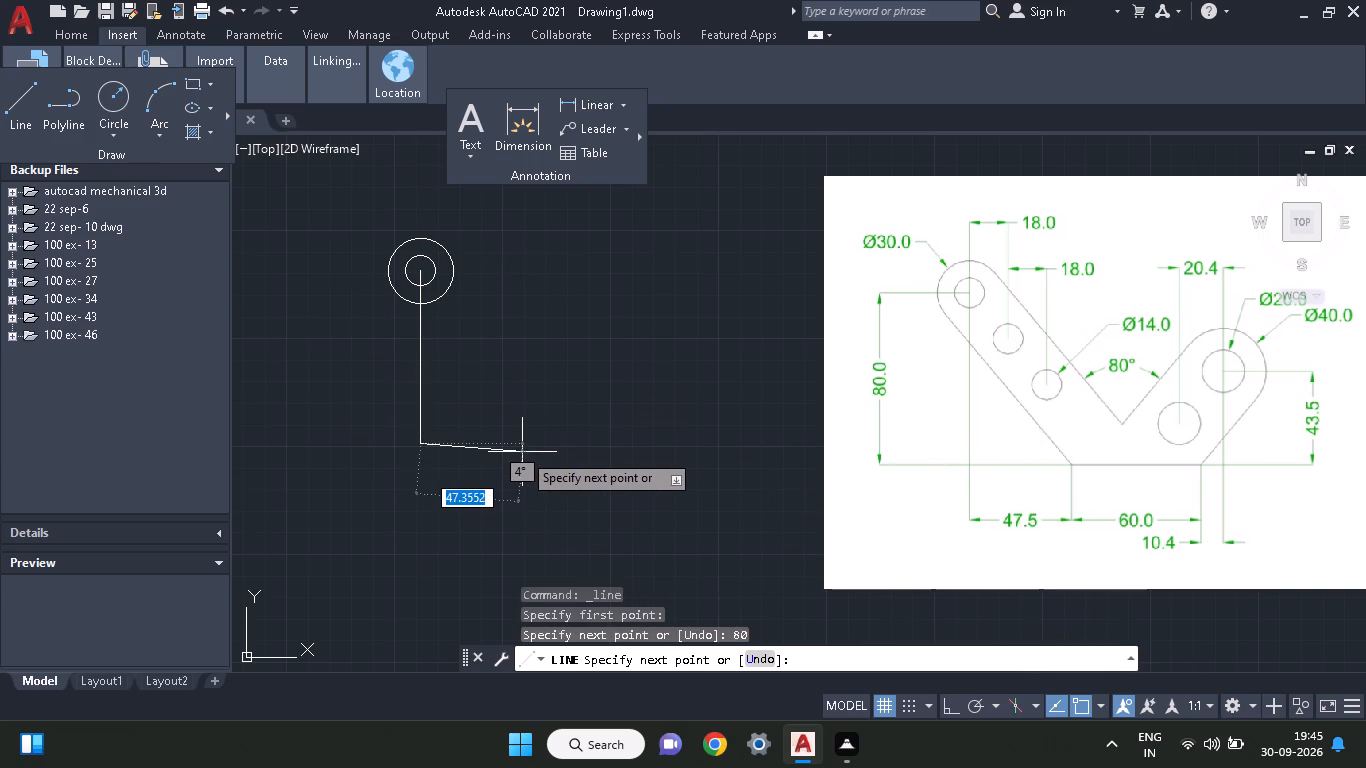
pyautogui.press('F8')
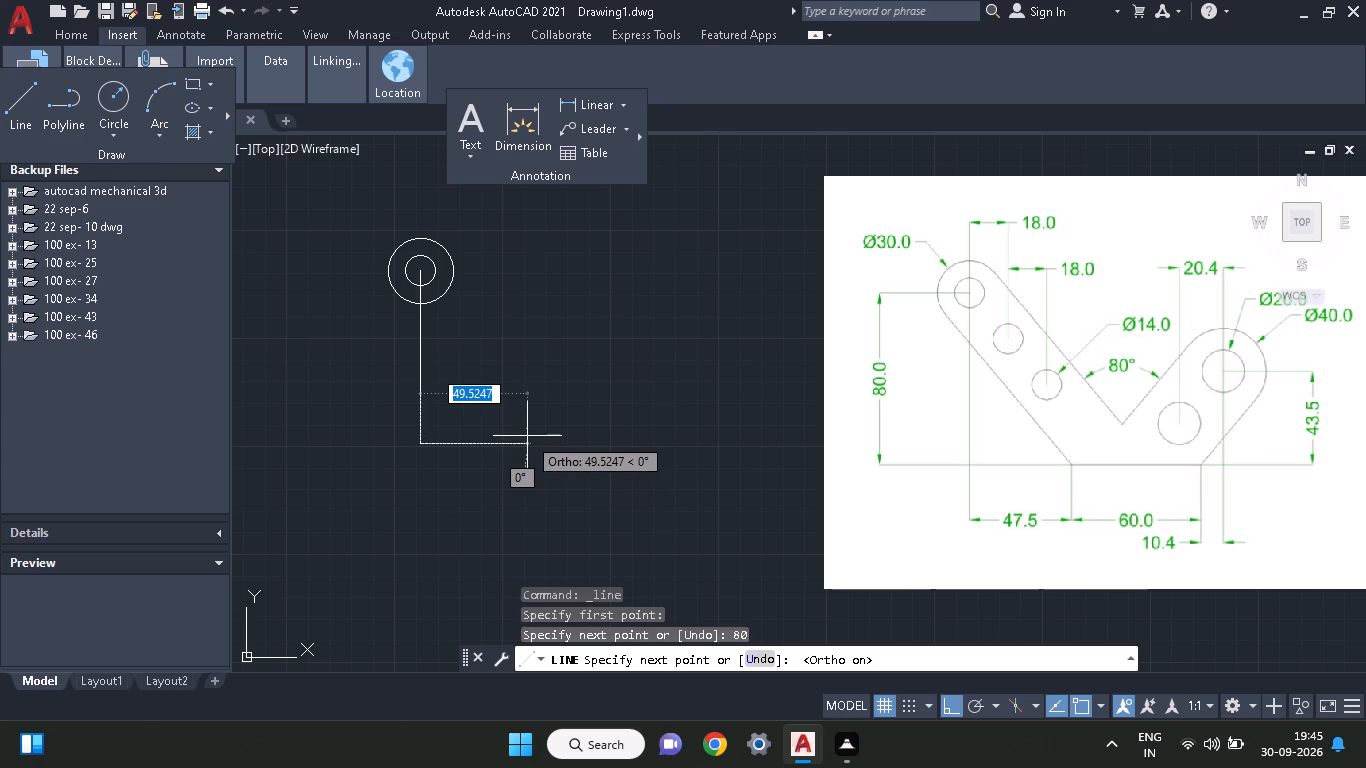
pyautogui.write('47.')
pyautogui.press('5')
pyautogui.press('Return')
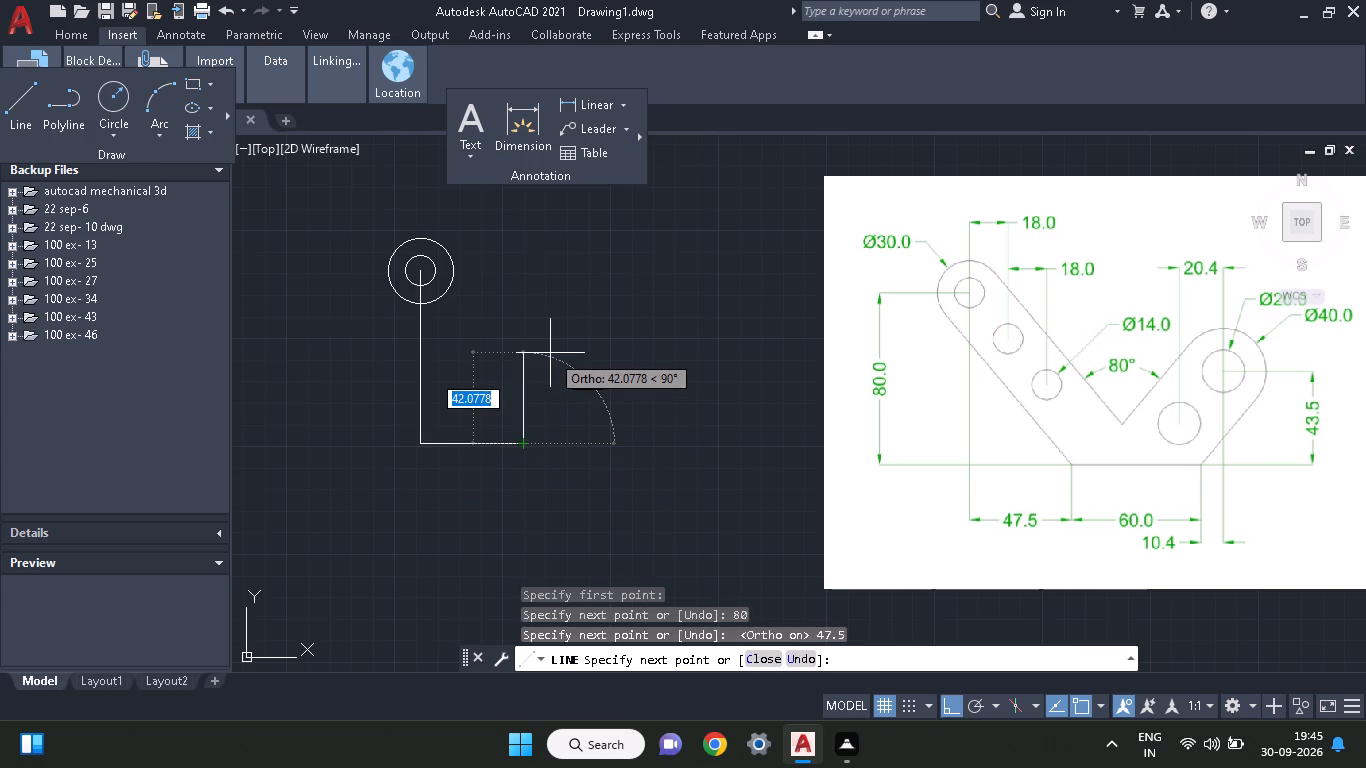
pyautogui.rightClick(550, 353)
pyautogui.click(575, 364)
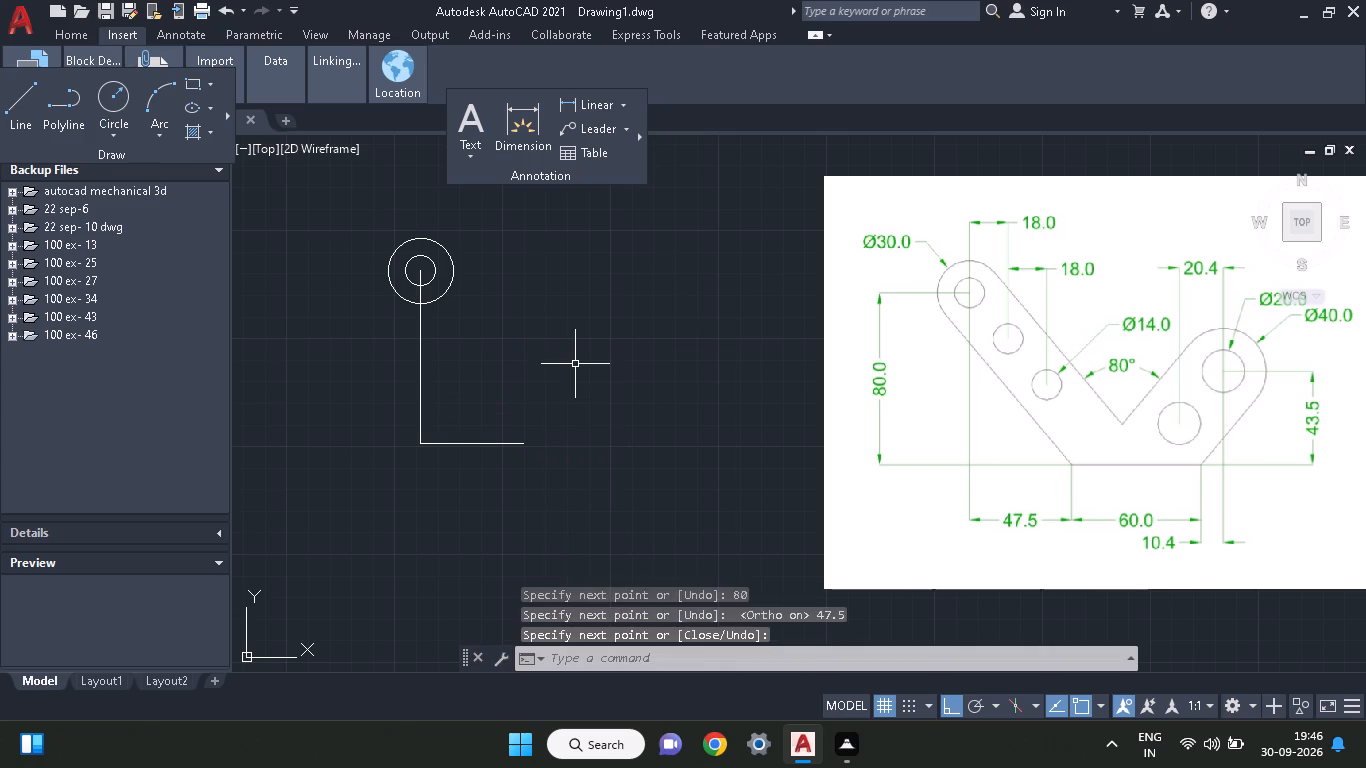
# Draw a line from the free end of the 47.5 base line tangent to the lower-left side of the outer circle.
pyautogui.click(7, 89)
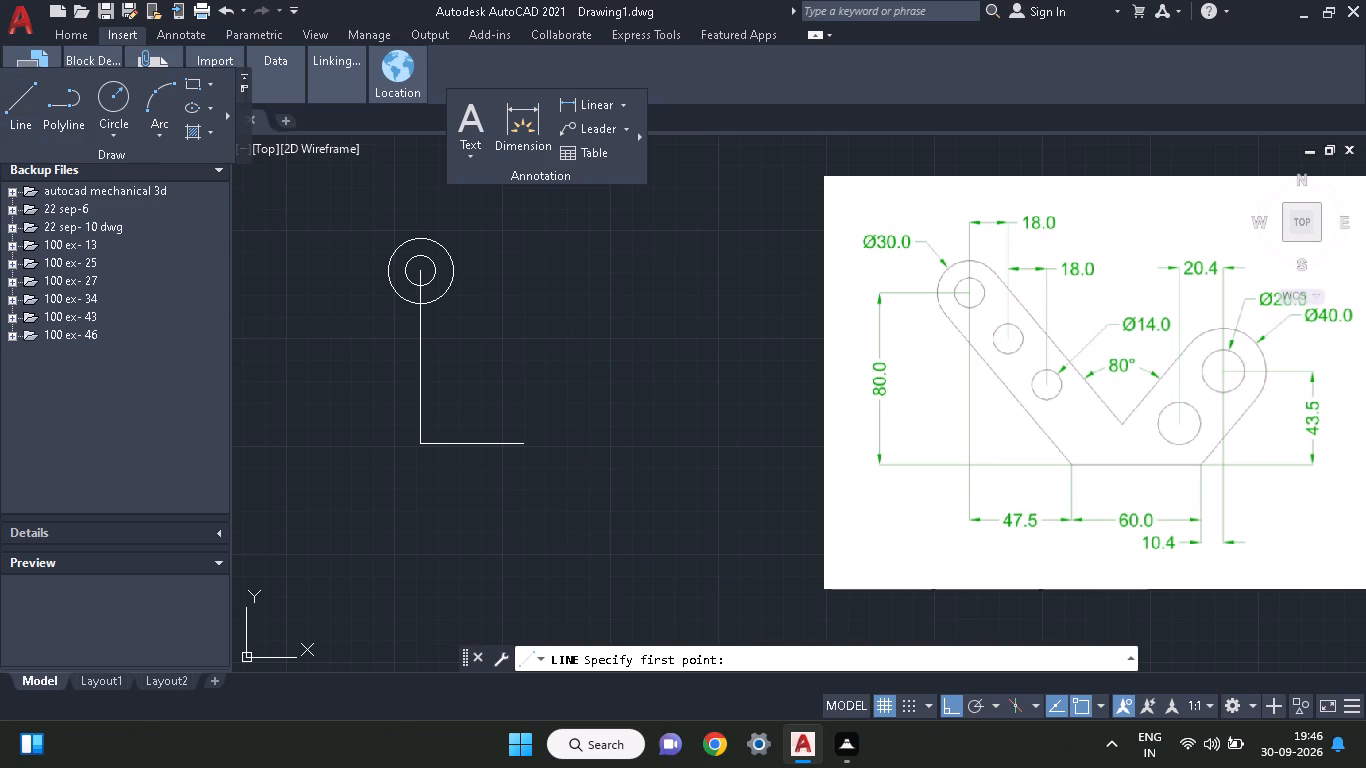
pyautogui.click(524, 448)
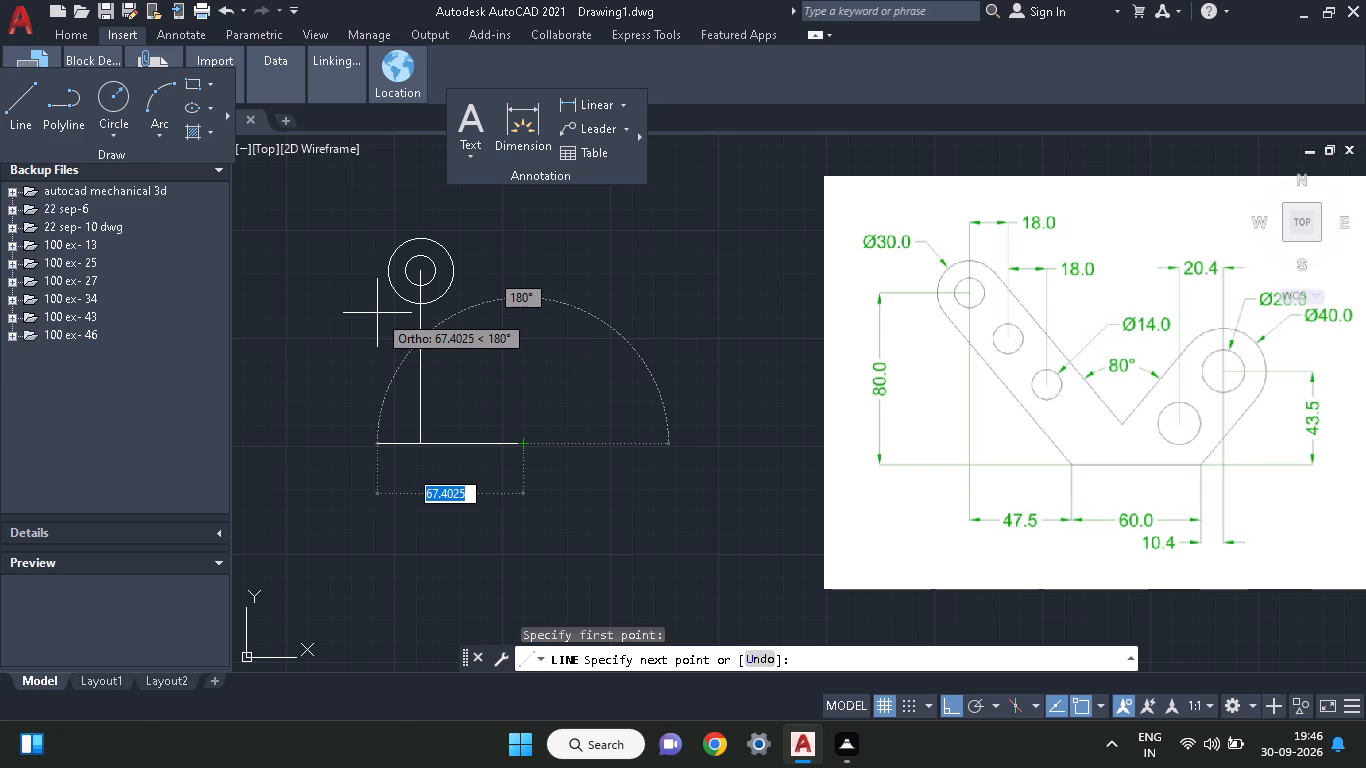
pyautogui.press('t')
pyautogui.press('a')
pyautogui.write('n')
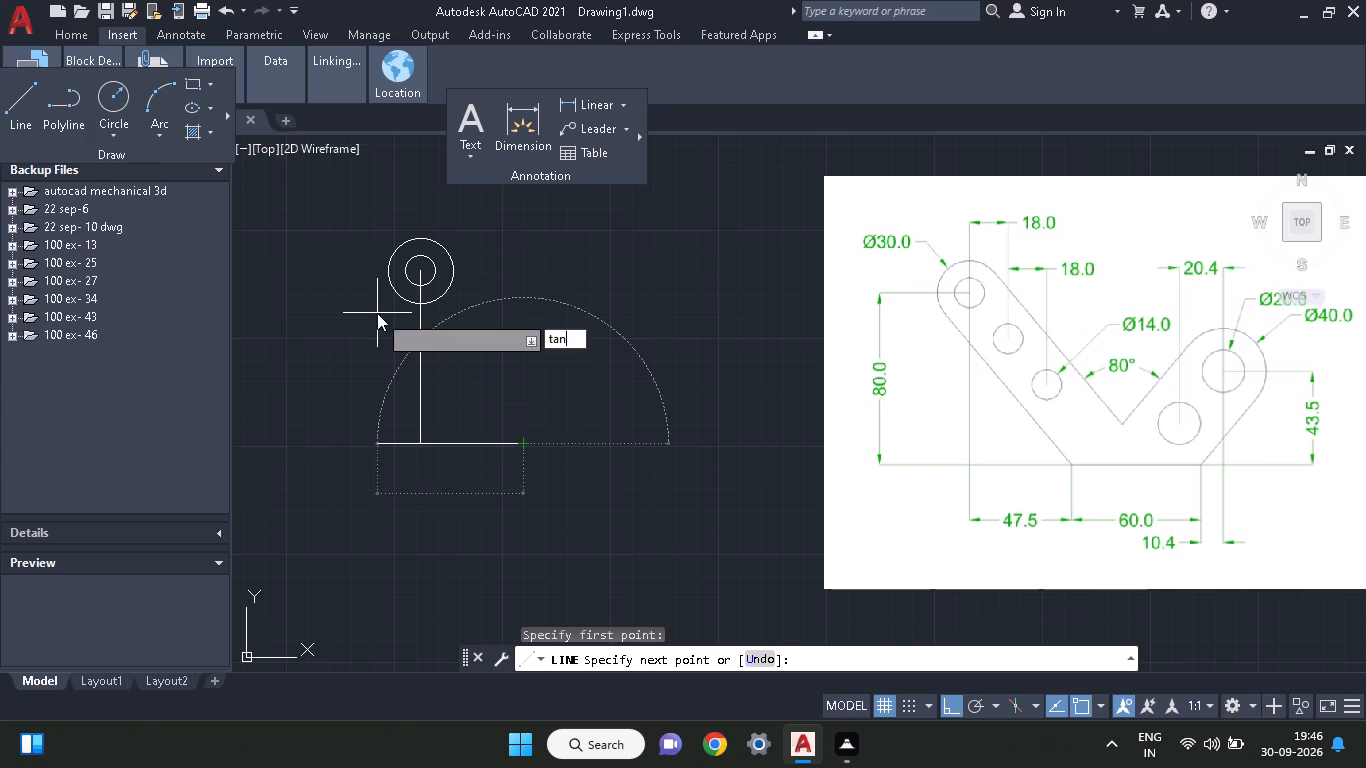
pyautogui.press('space')
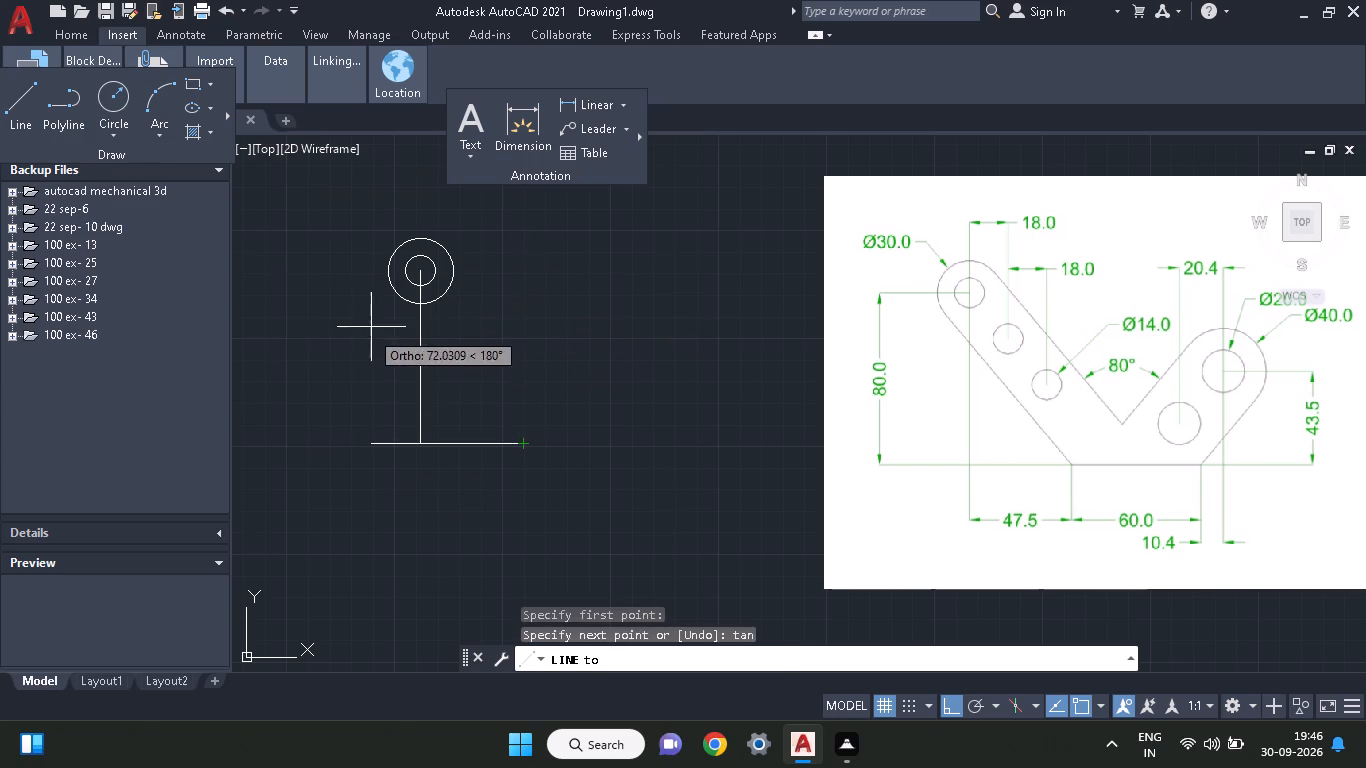
pyautogui.click(393, 290)
pyautogui.rightClick(351, 257)
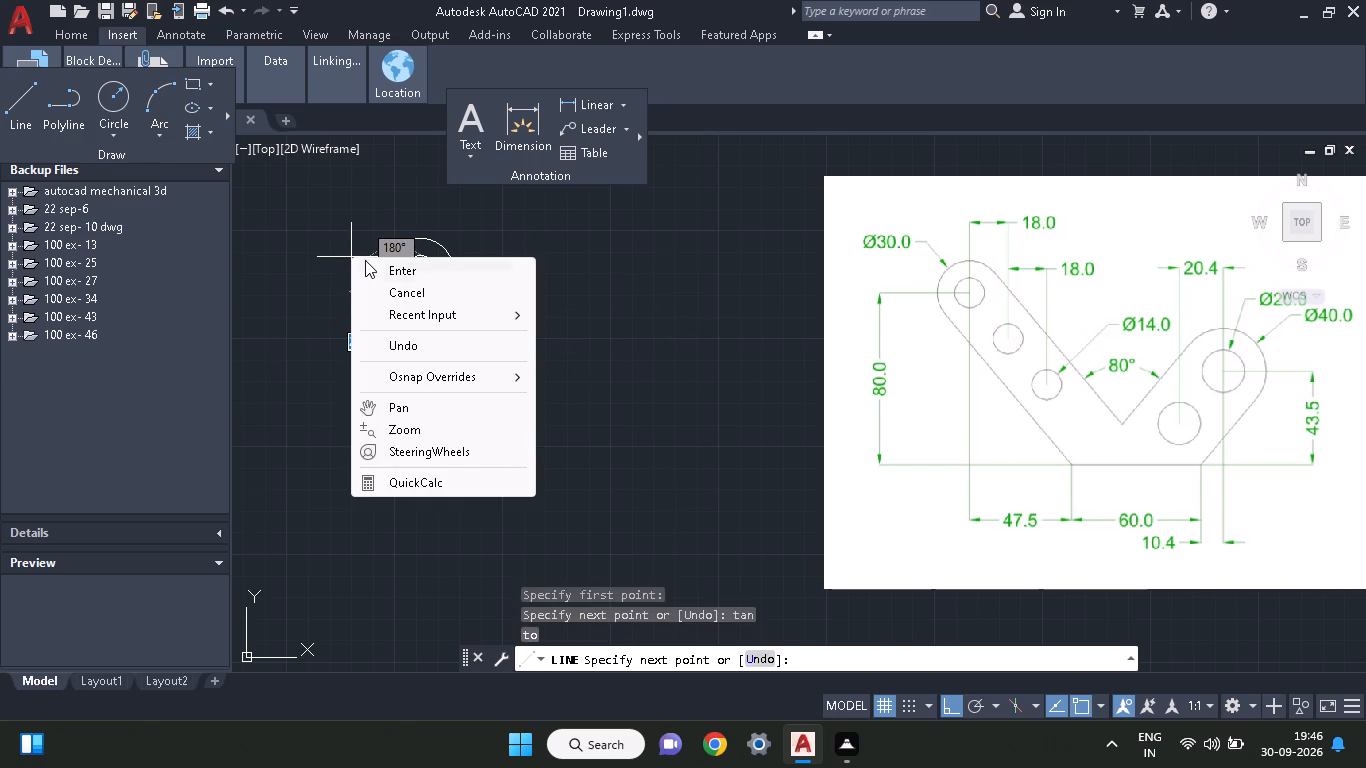
pyautogui.click(367, 263)
# Copy the slanted tangent line from its upper endpoint to the upper-right side of the outer circle, forming the arm's other edge.
pyautogui.scroll(-1, 614, 330)
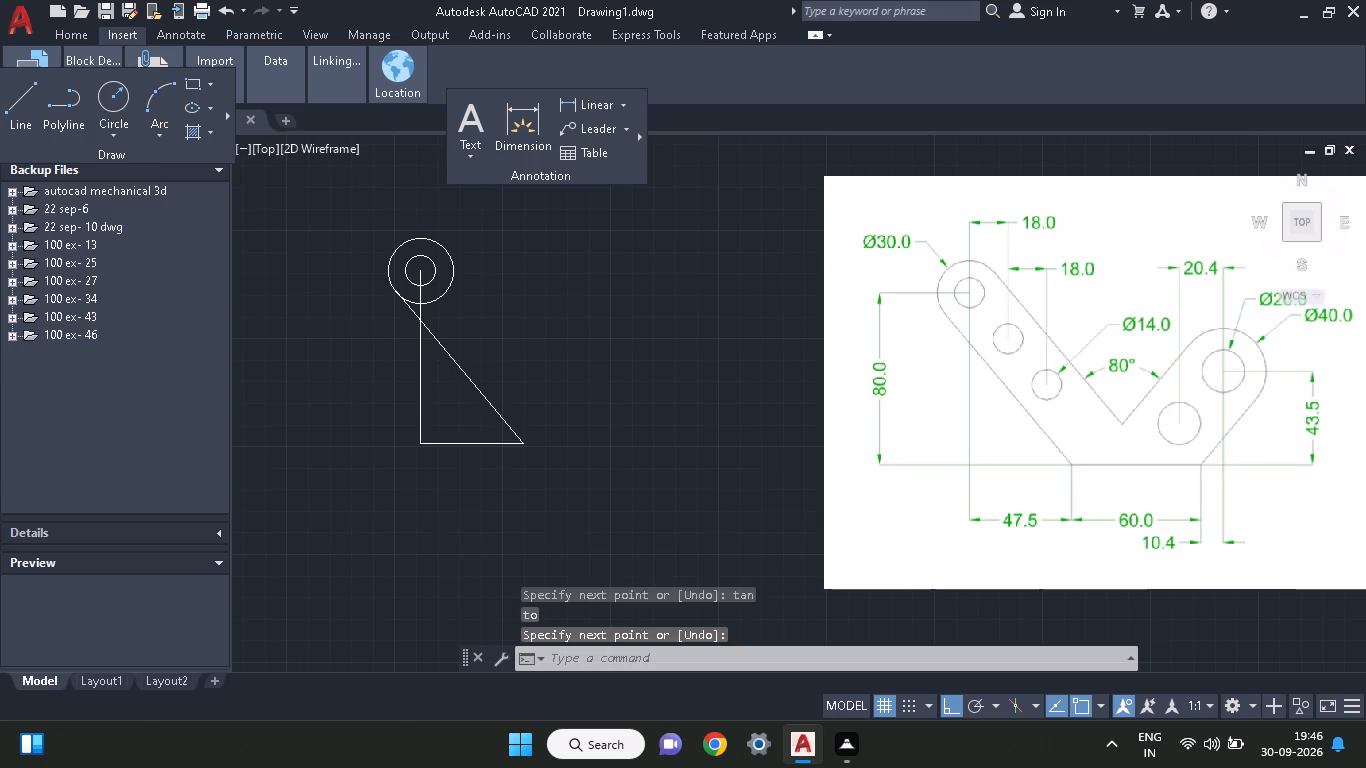
pyautogui.scroll(1, 614, 330)
pyautogui.moveTo(614, 330); pyautogui.dragTo(571, 356, button='middle')
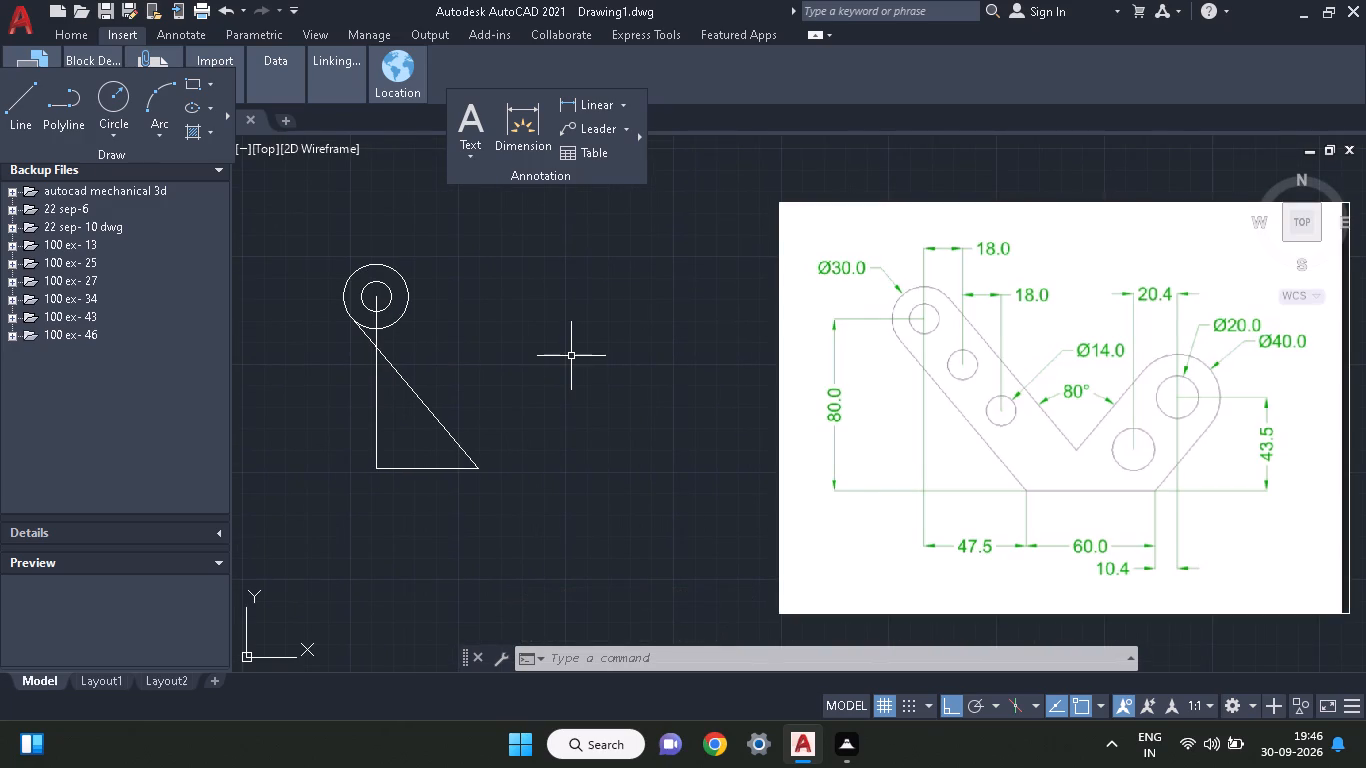
pyautogui.click(408, 386)
pyautogui.rightClick(489, 314)
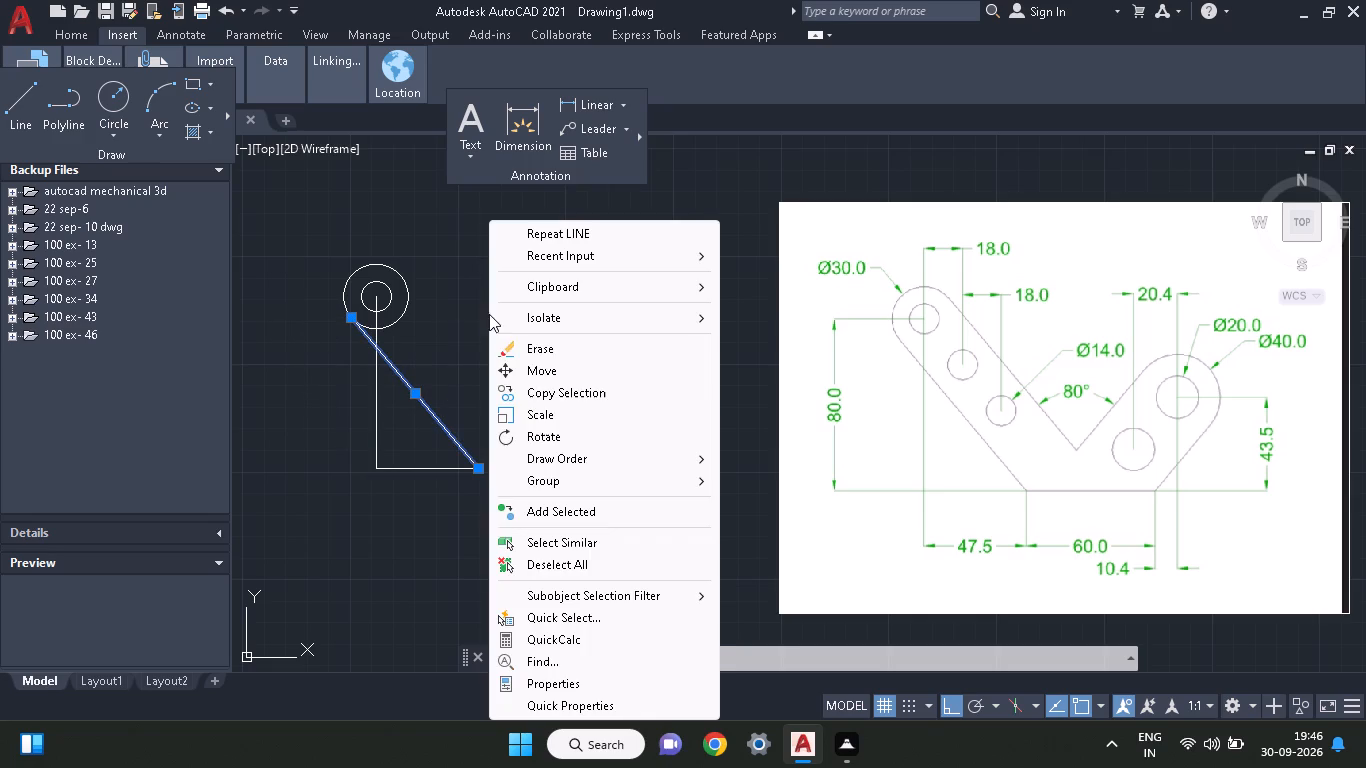
pyautogui.click(549, 388)
pyautogui.click(351, 315)
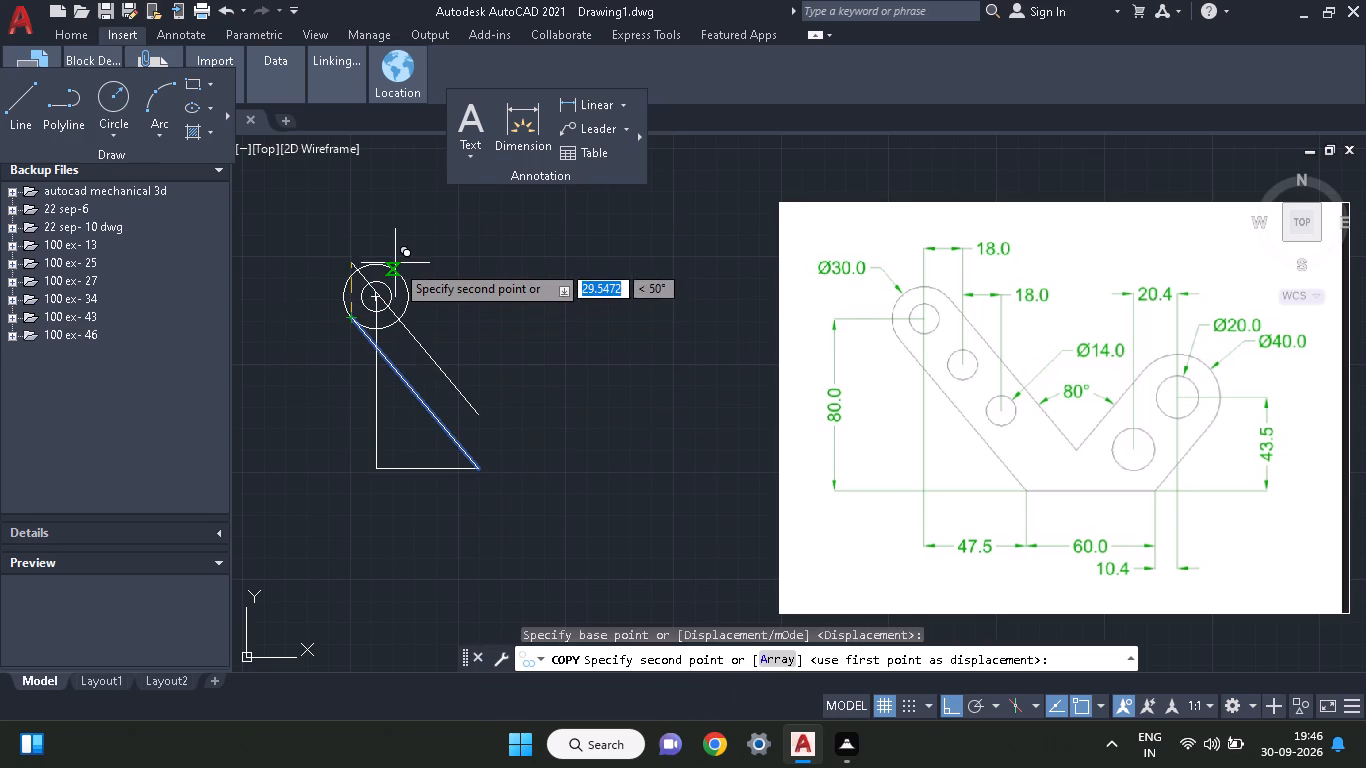
pyautogui.click(401, 278)
pyautogui.rightClick(463, 264)
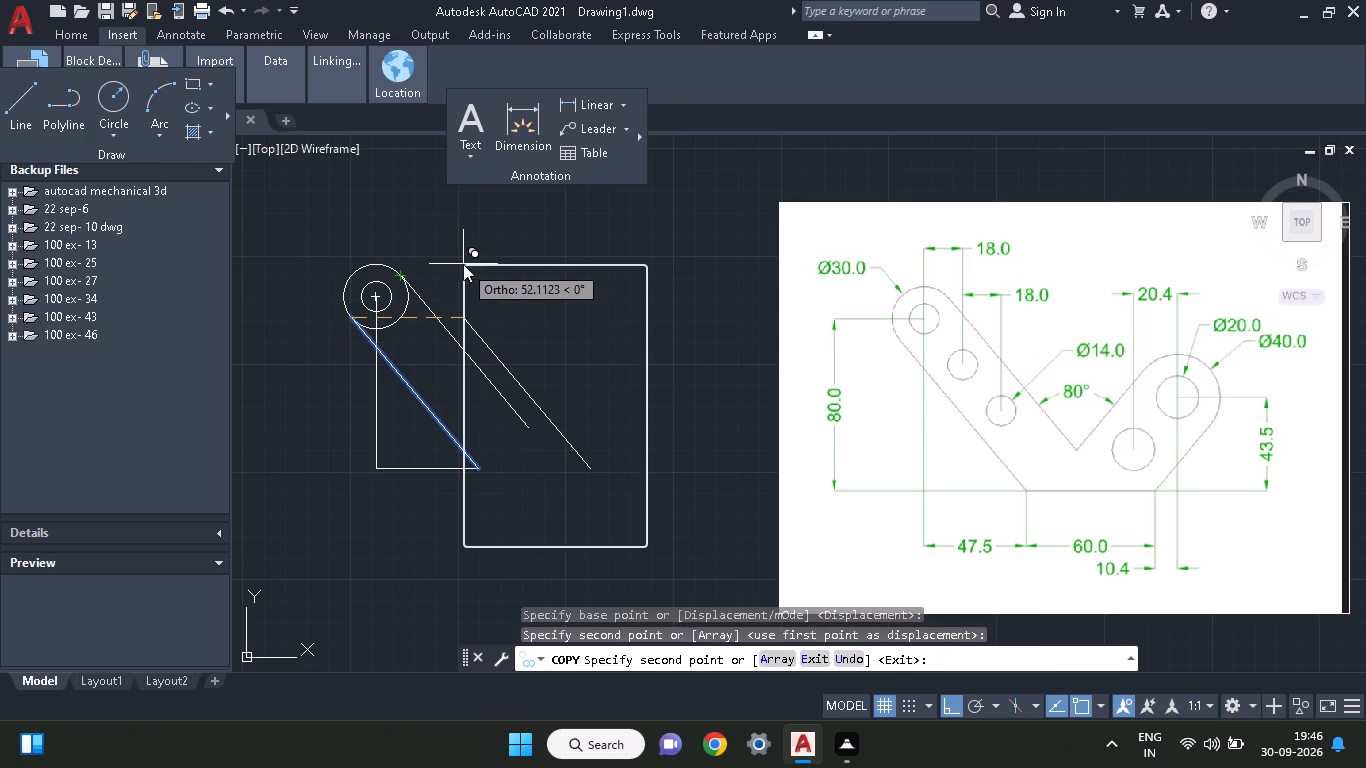
pyautogui.click(497, 270)
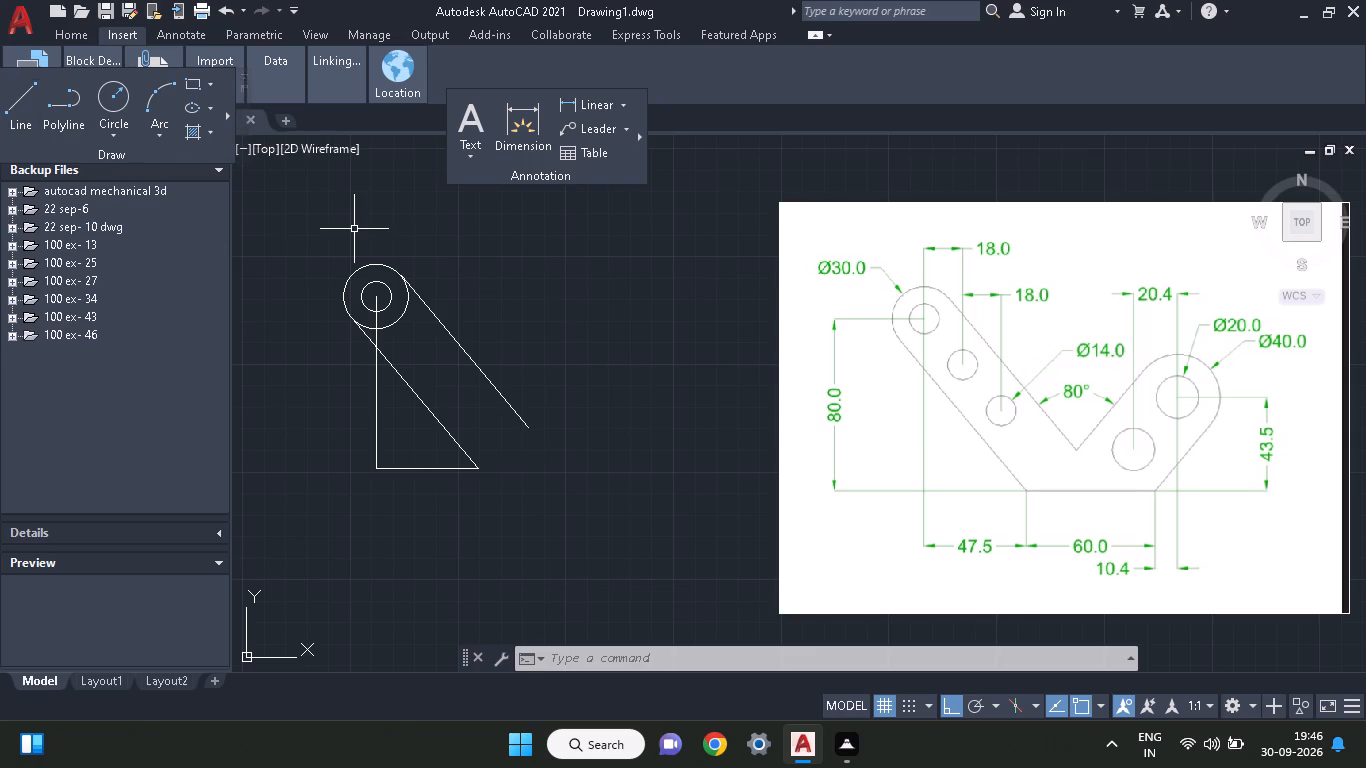
# Trim away all segments of the vertical construction line below the circles' centre.
pyautogui.write('tr')
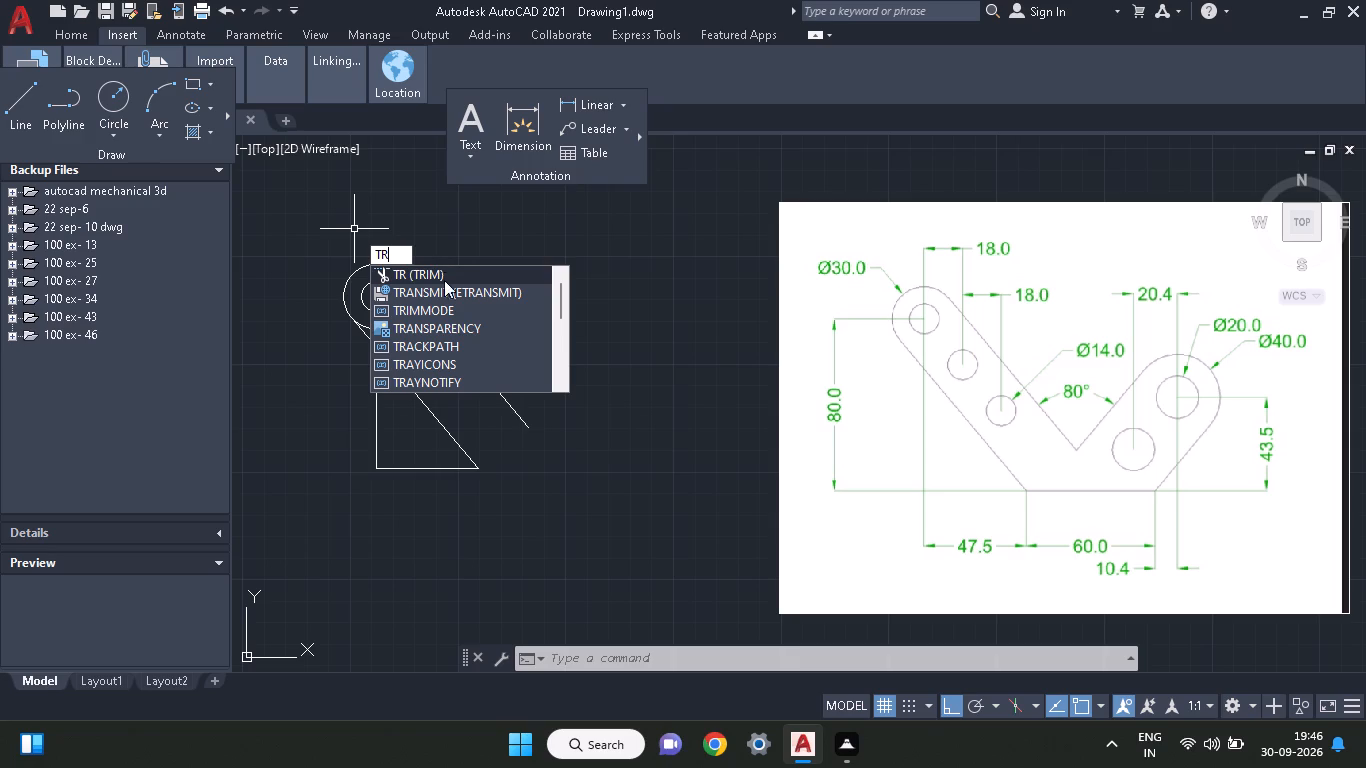
pyautogui.click(454, 271)
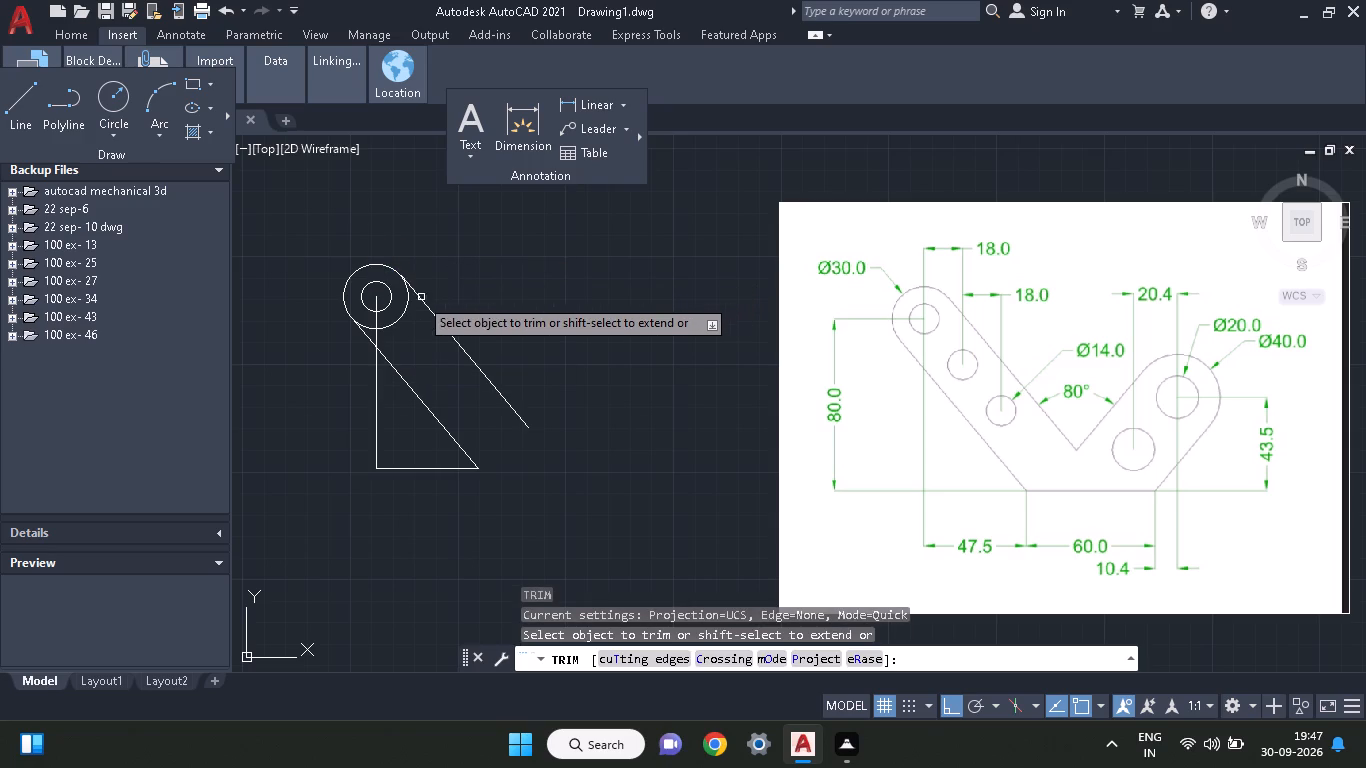
pyautogui.click(378, 337)
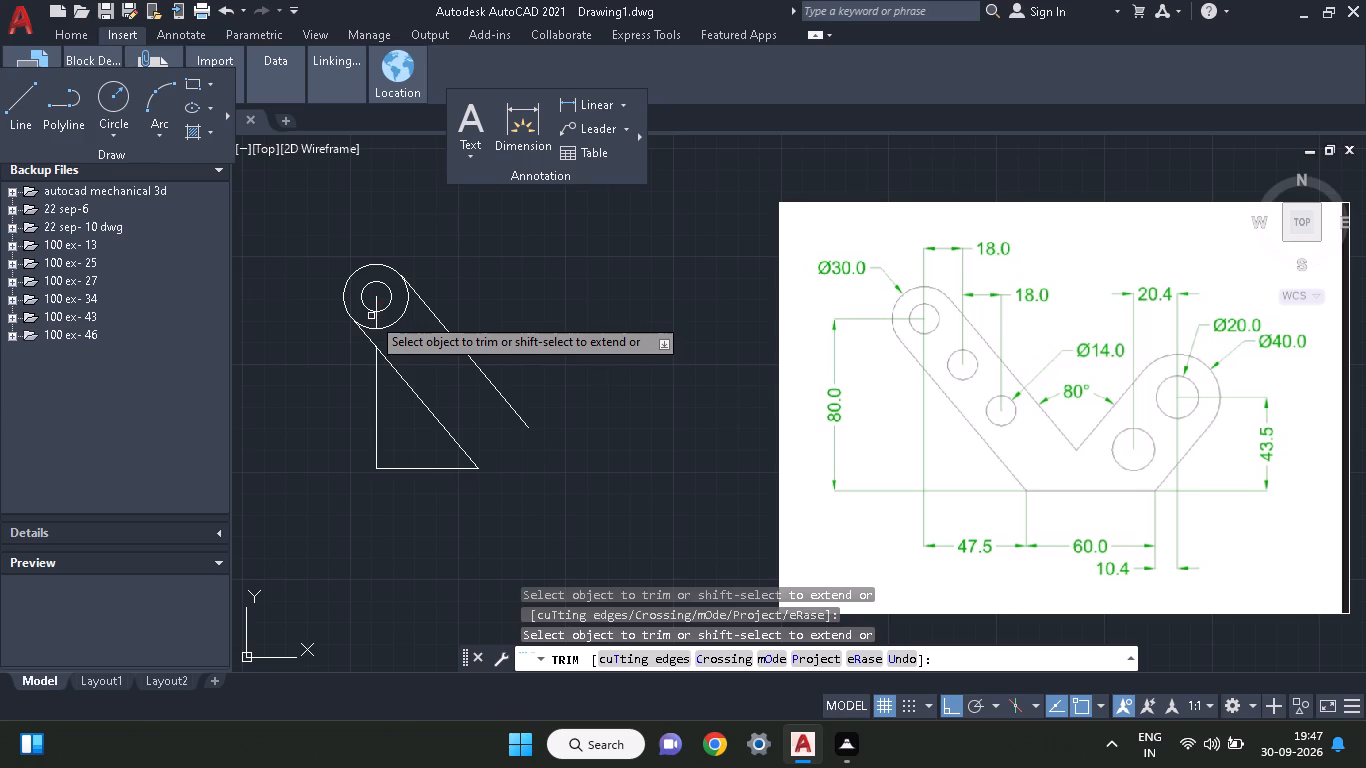
pyautogui.click(377, 320)
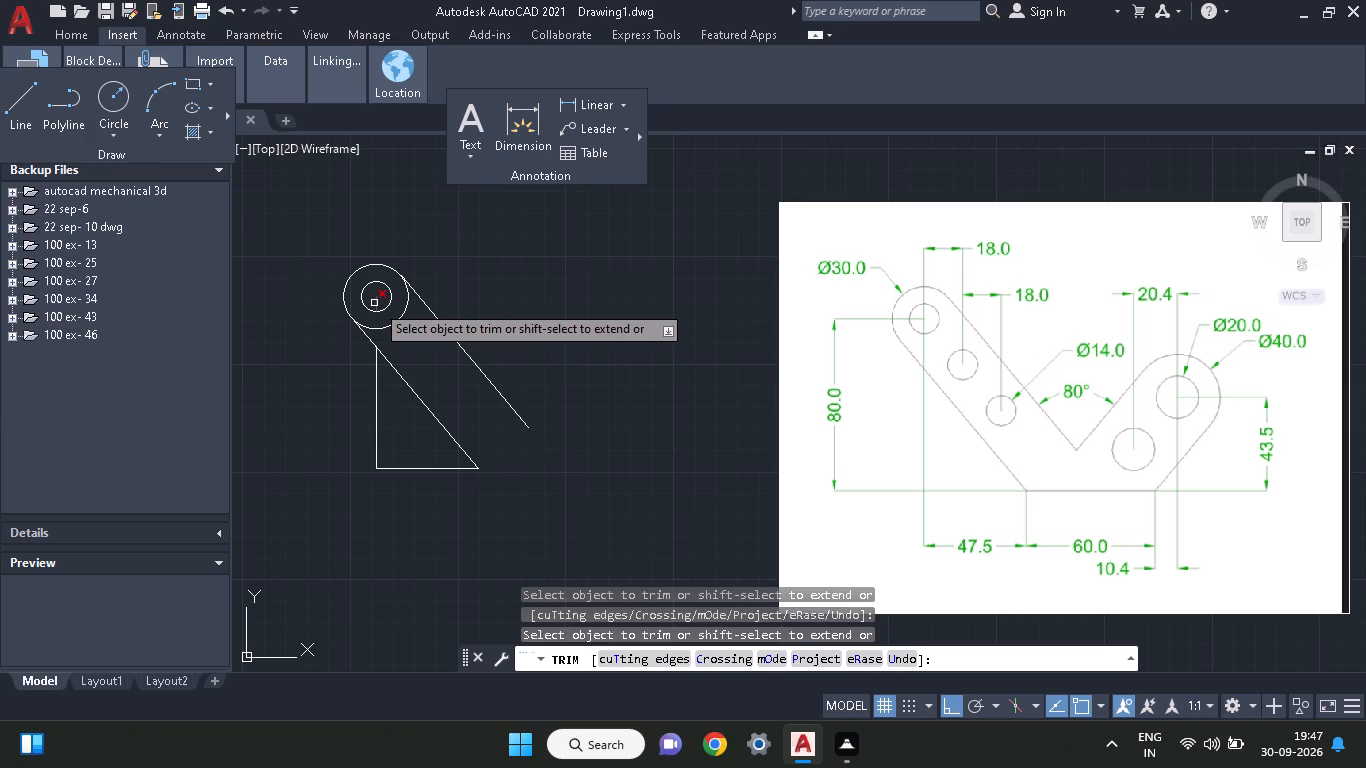
pyautogui.click(375, 303)
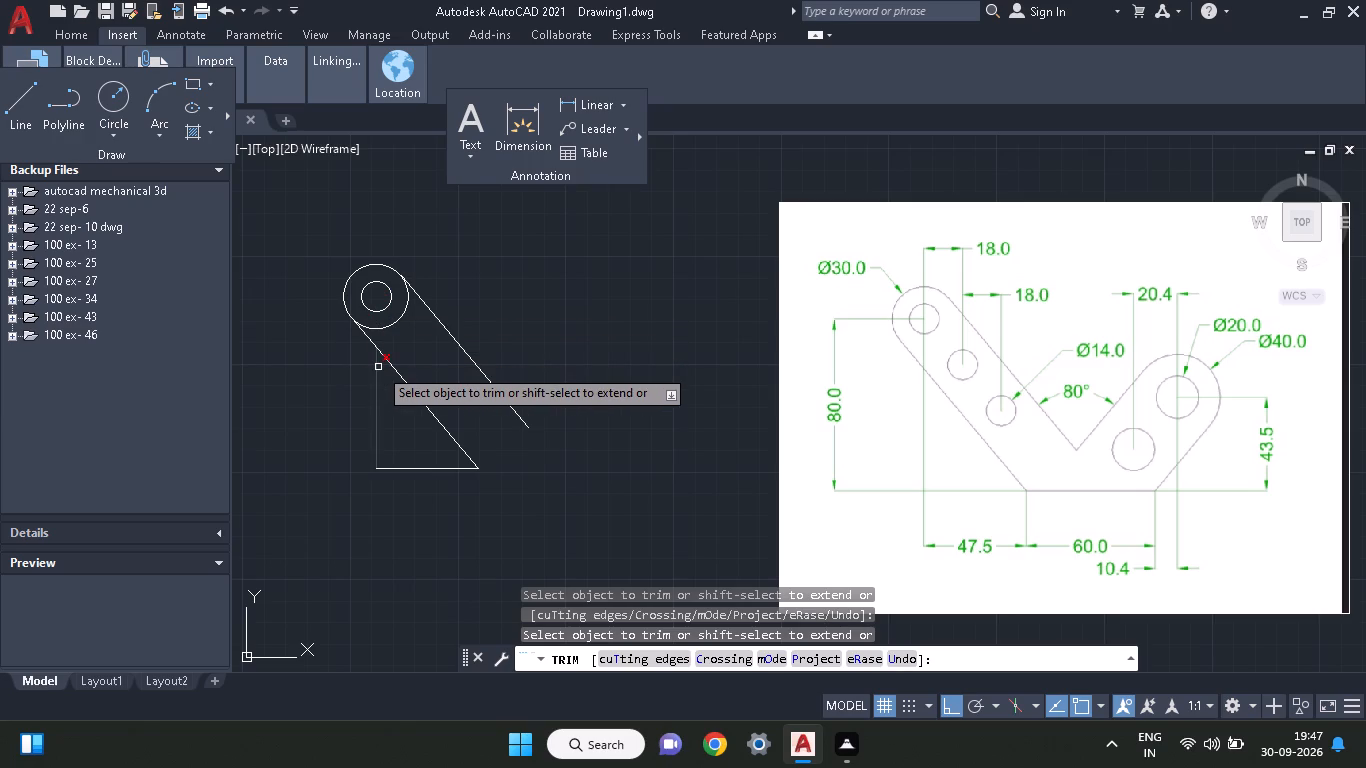
pyautogui.click(378, 367)
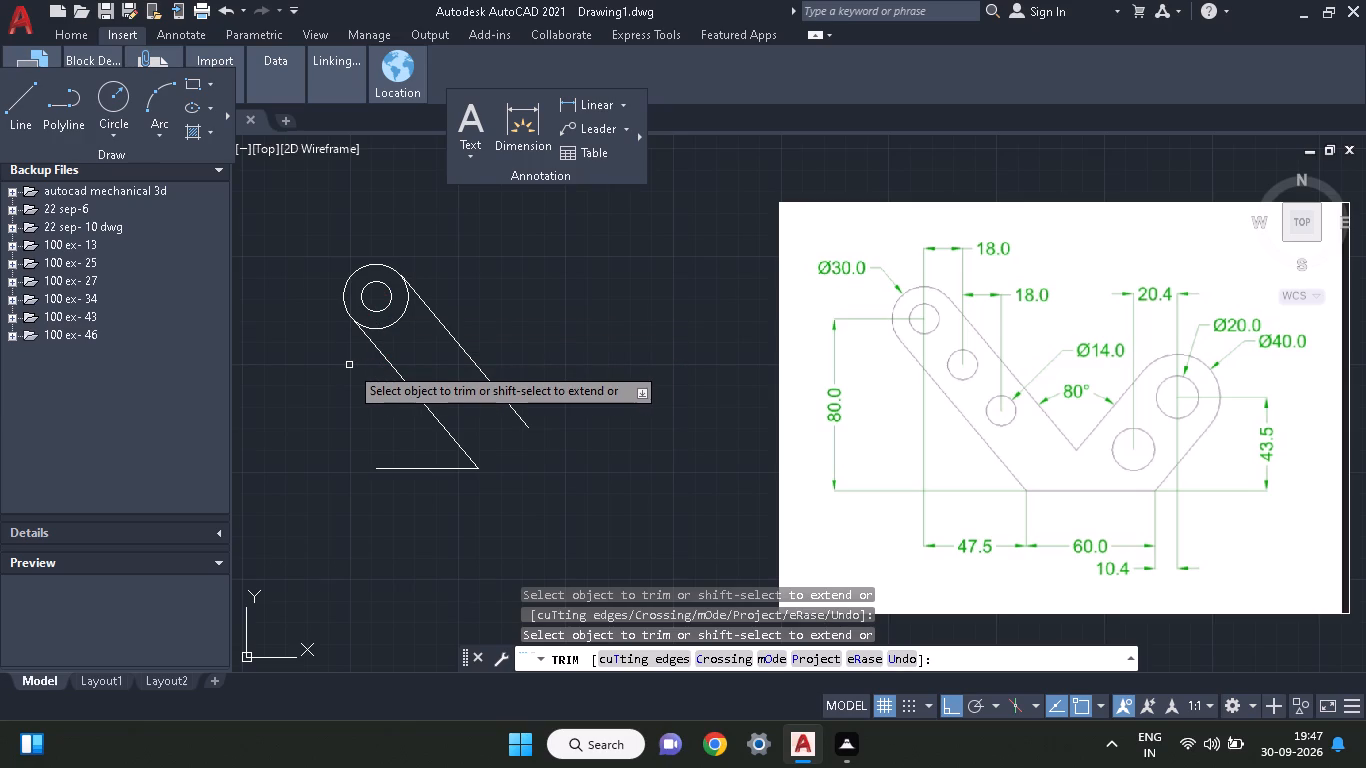
# Draw a vertical line from the left end of the 47.5 base line up to the circles' centre.
pyautogui.rightClick(337, 364)
pyautogui.click(354, 368)
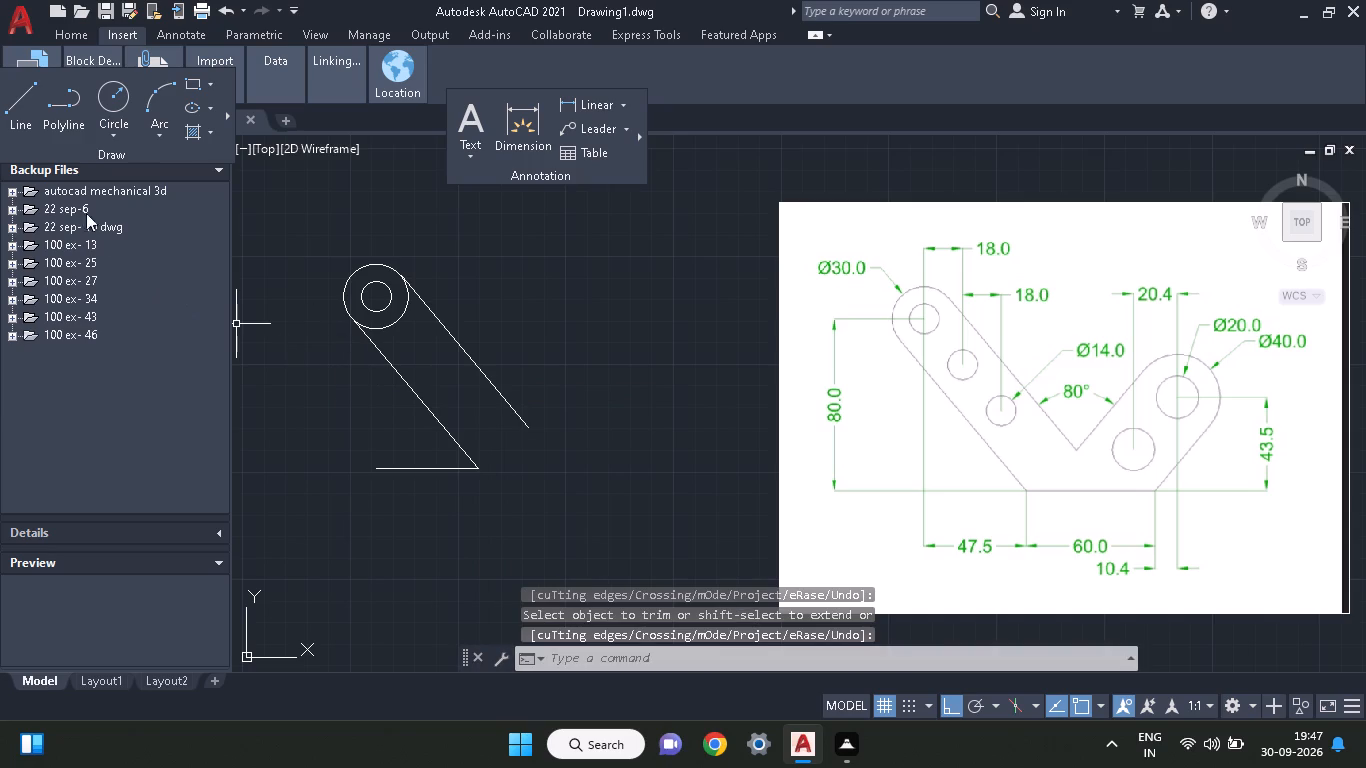
pyautogui.click(27, 106)
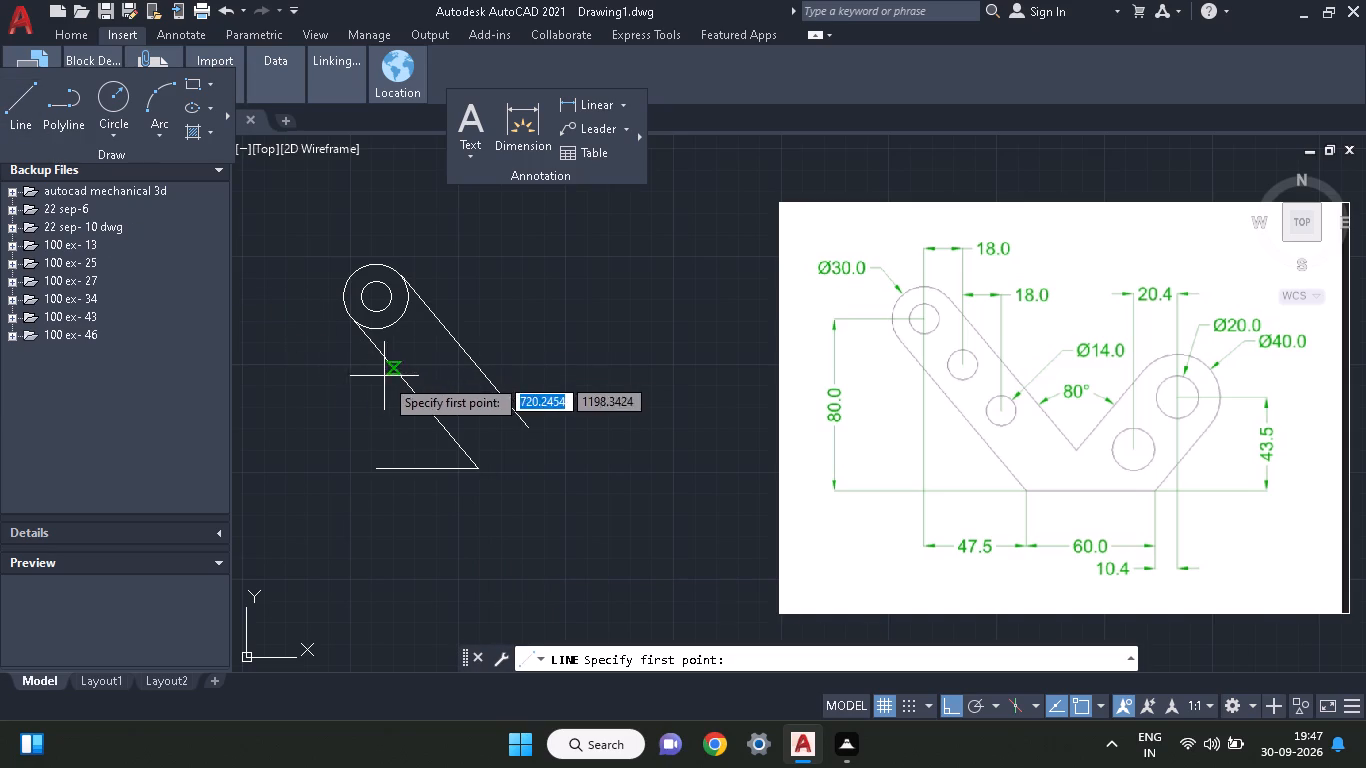
pyautogui.click(376, 466)
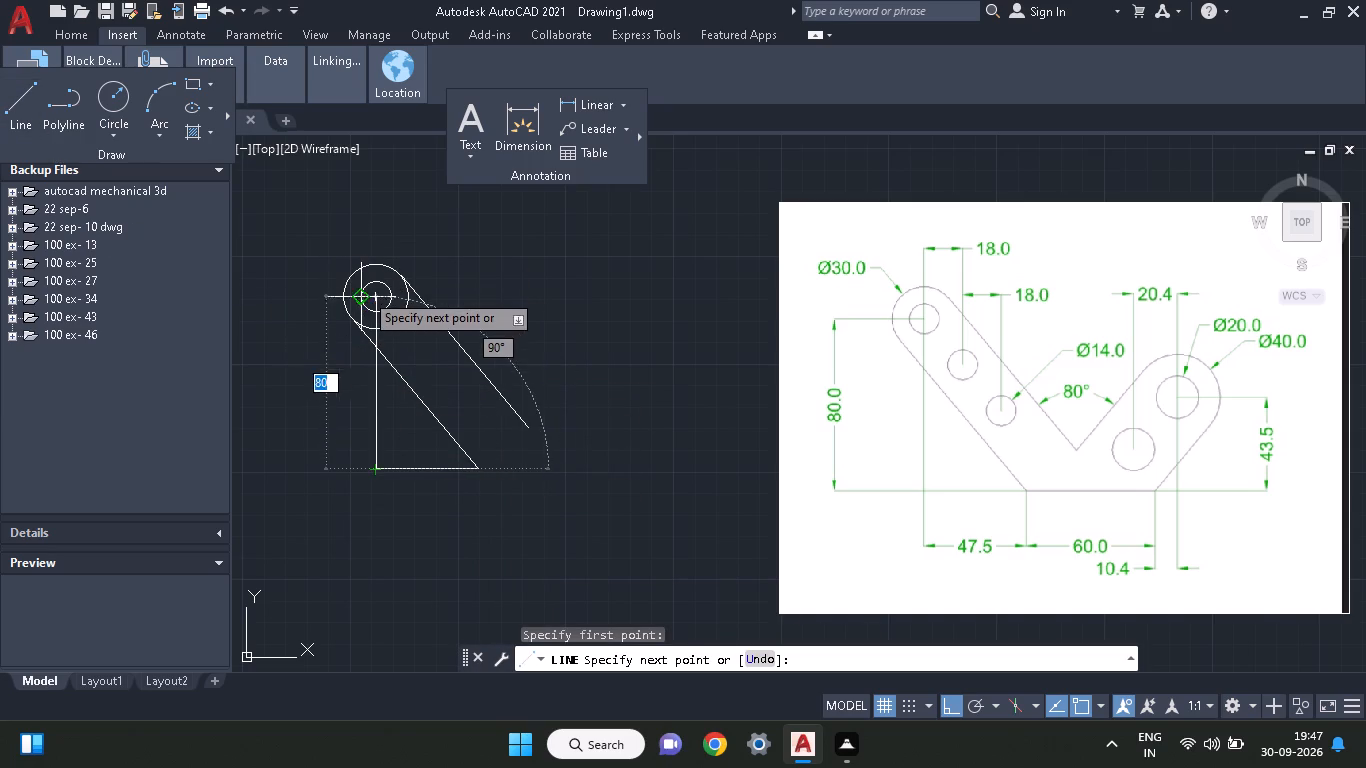
pyautogui.click(382, 300)
pyautogui.rightClick(381, 190)
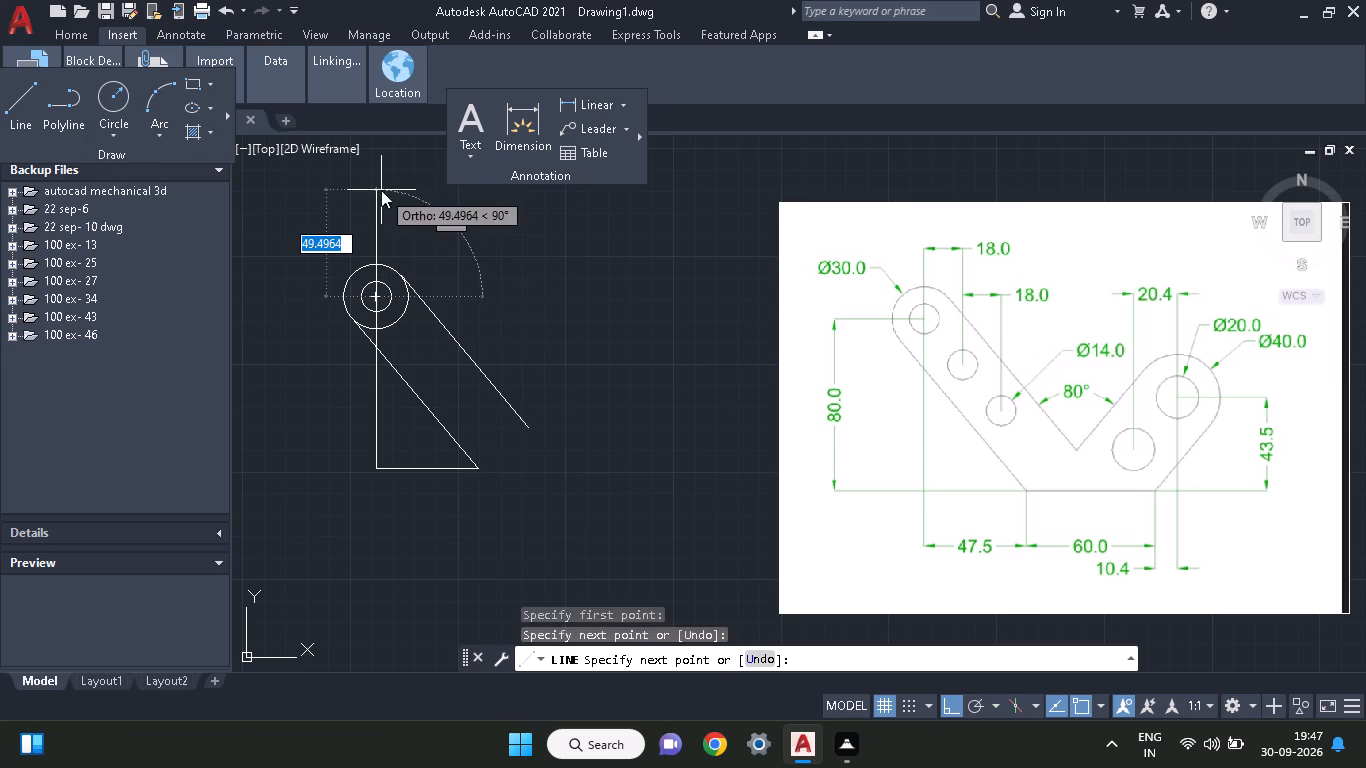
pyautogui.click(408, 212)
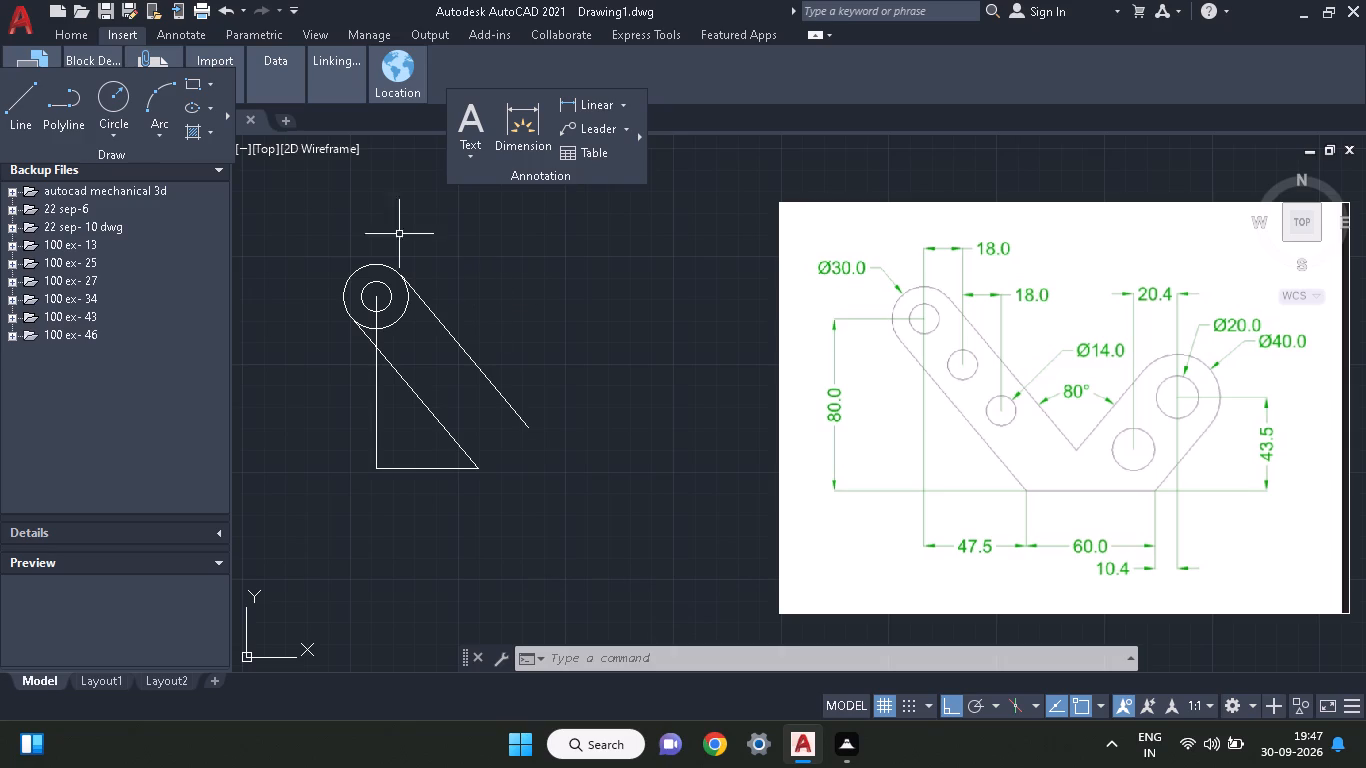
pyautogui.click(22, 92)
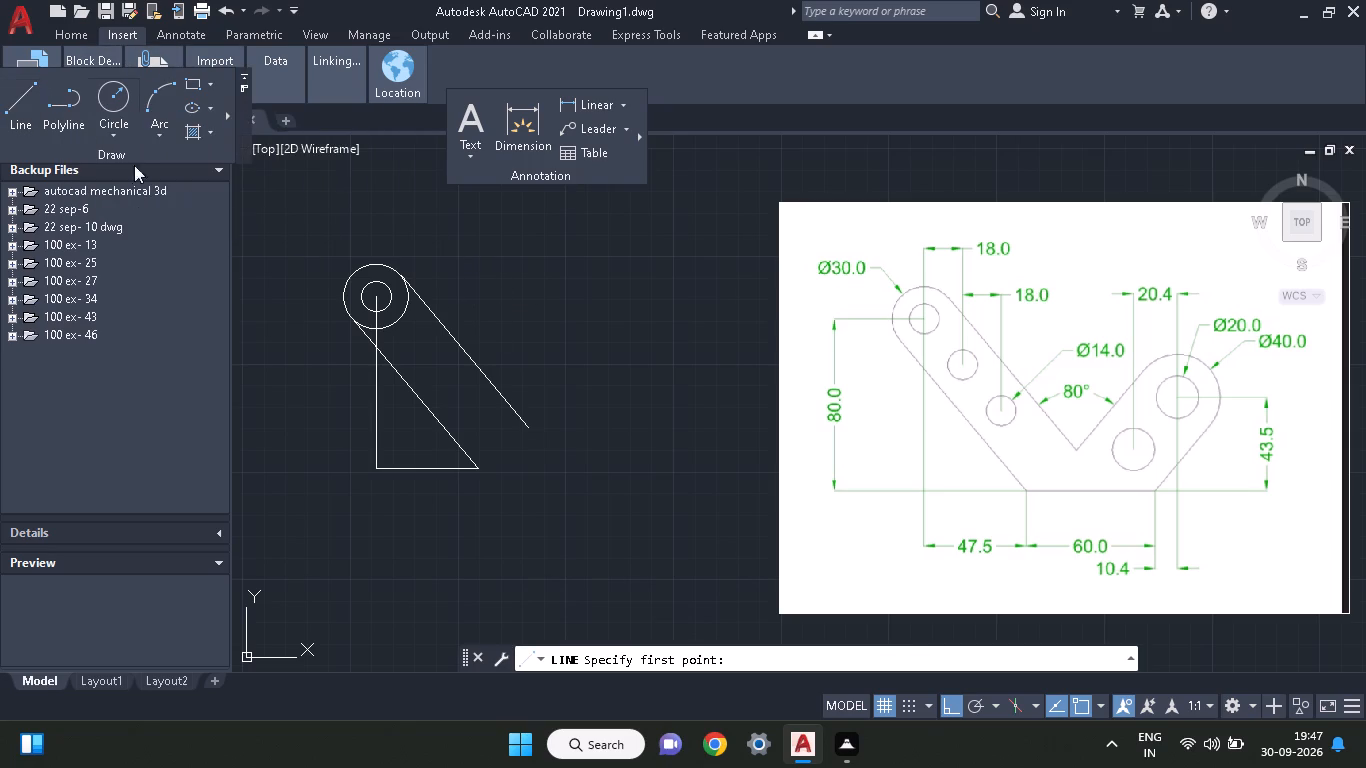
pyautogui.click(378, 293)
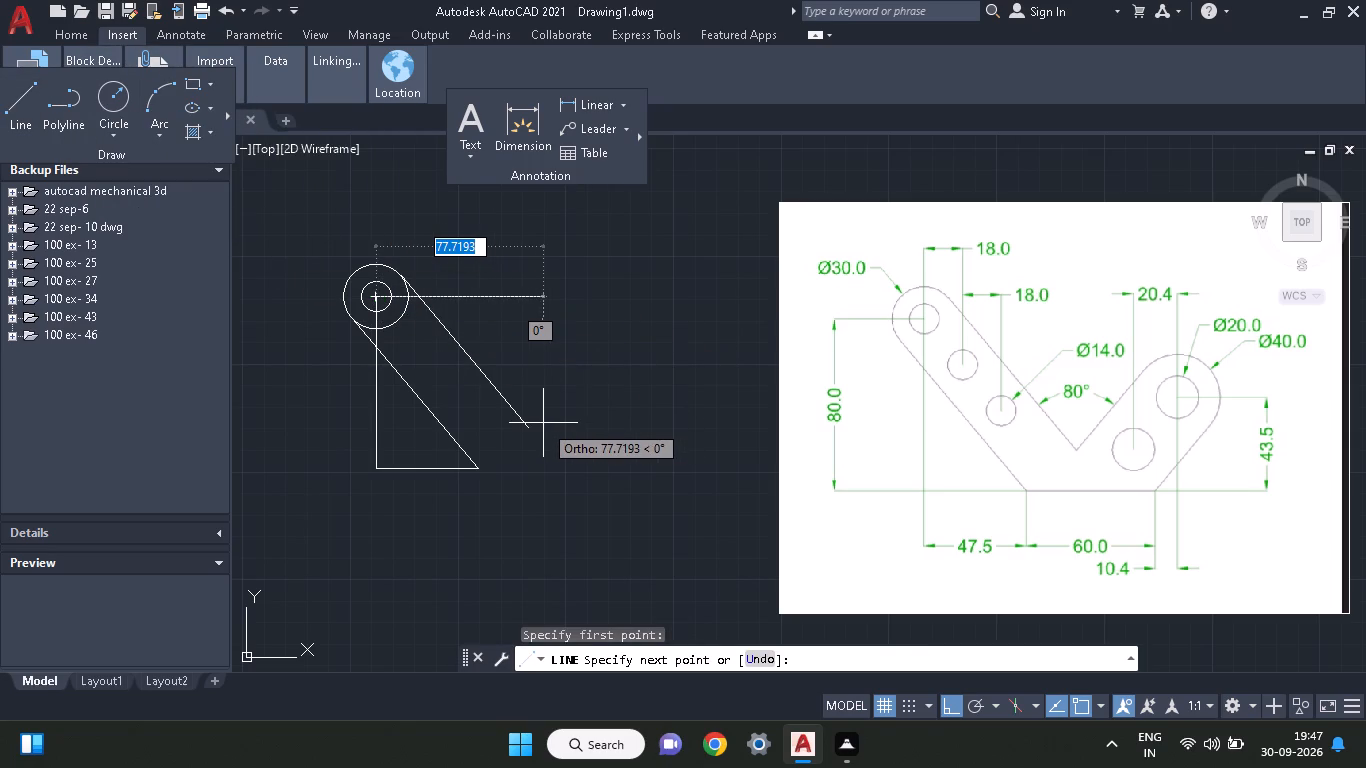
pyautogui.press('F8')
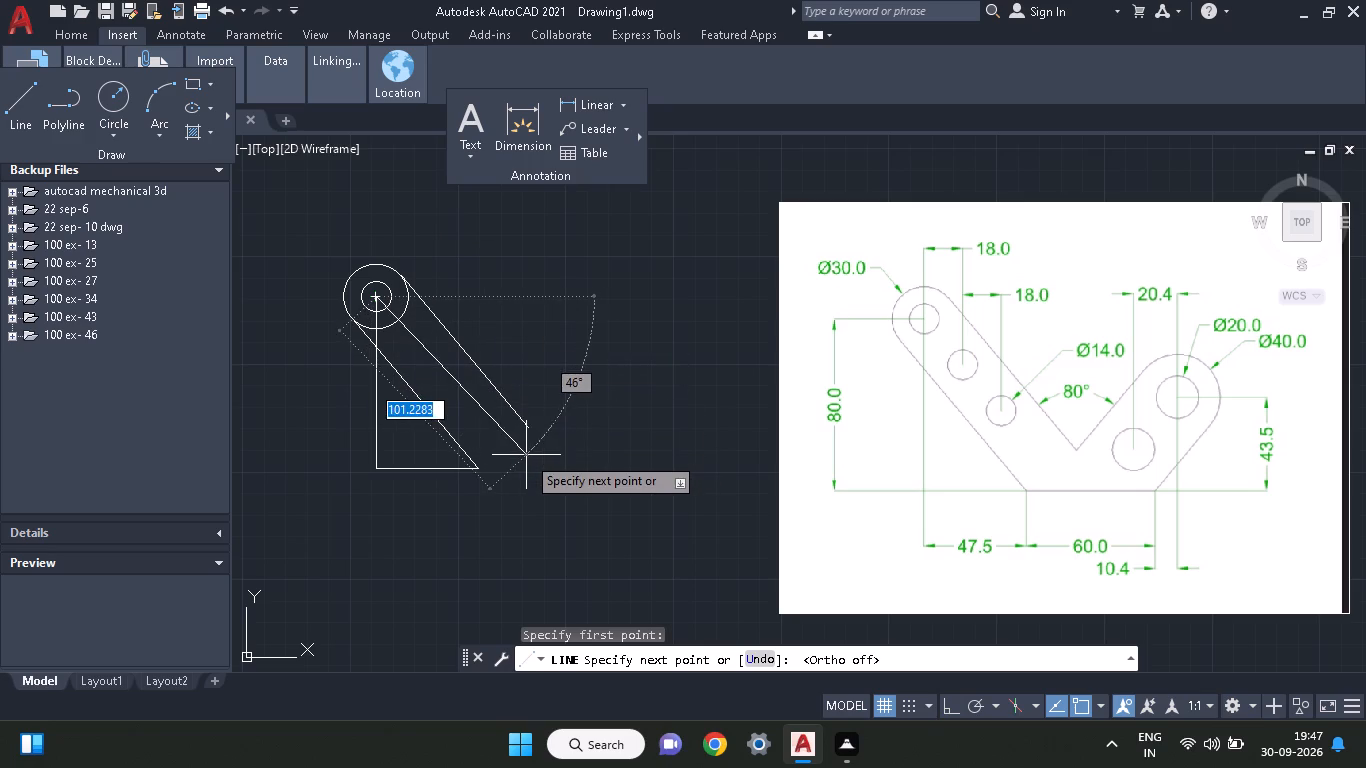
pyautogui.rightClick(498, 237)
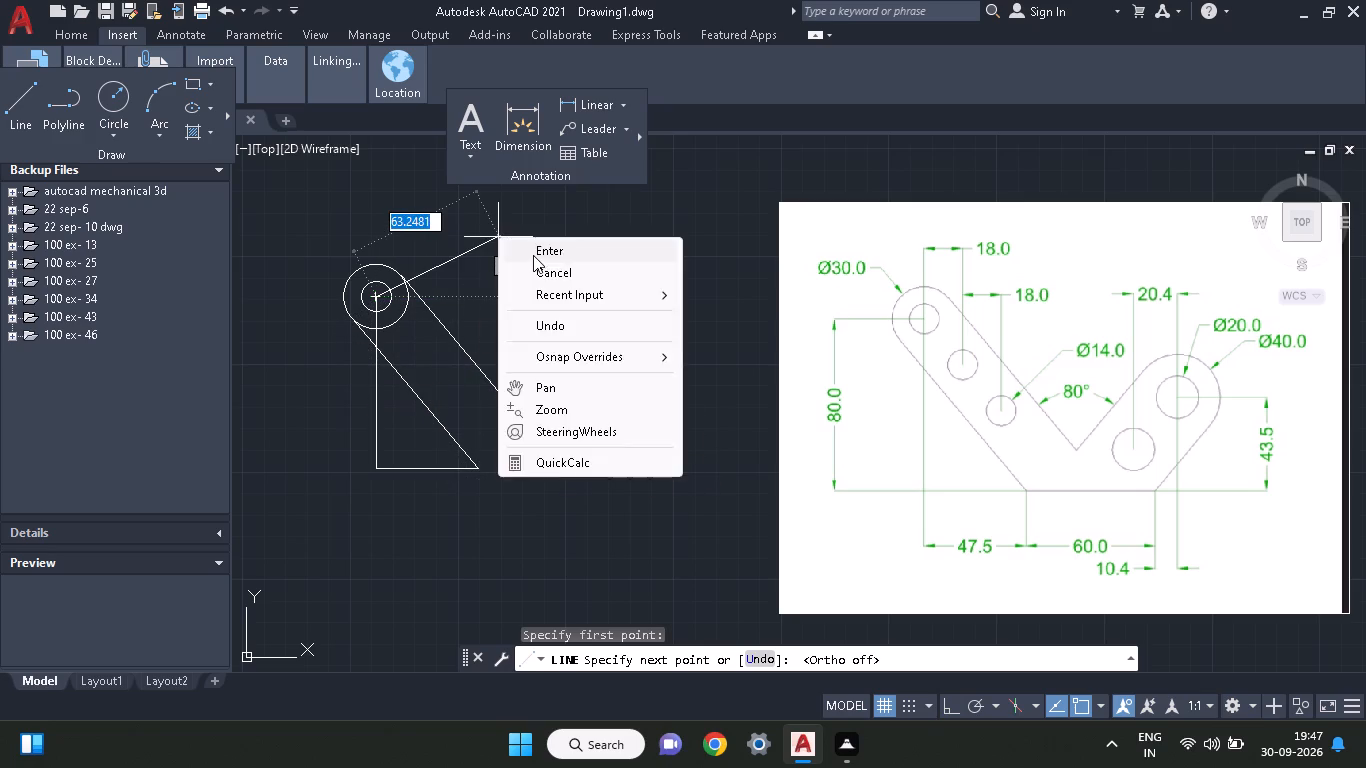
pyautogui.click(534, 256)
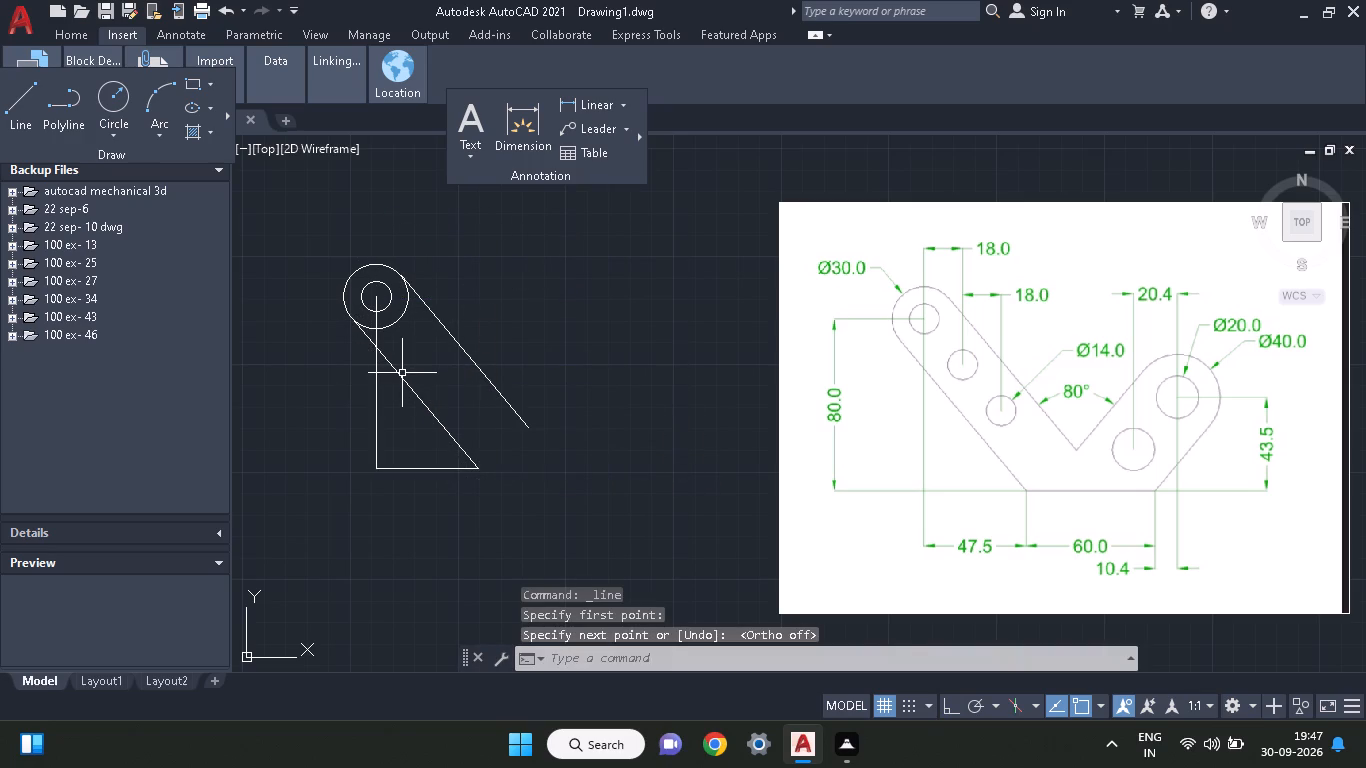
# Offset the arm's lower-left slanted edge through the circles' centre to form the arm's centre line.
pyautogui.click(402, 373)
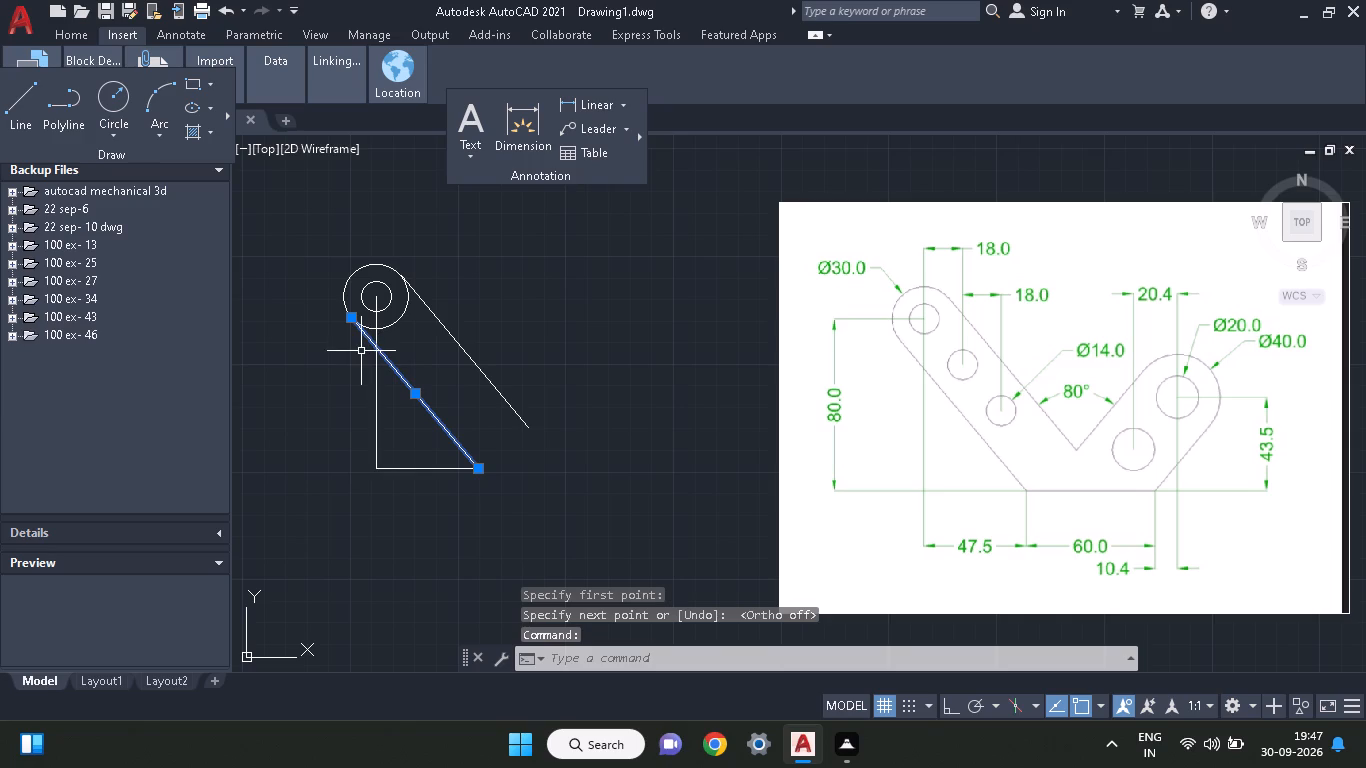
pyautogui.write('of')
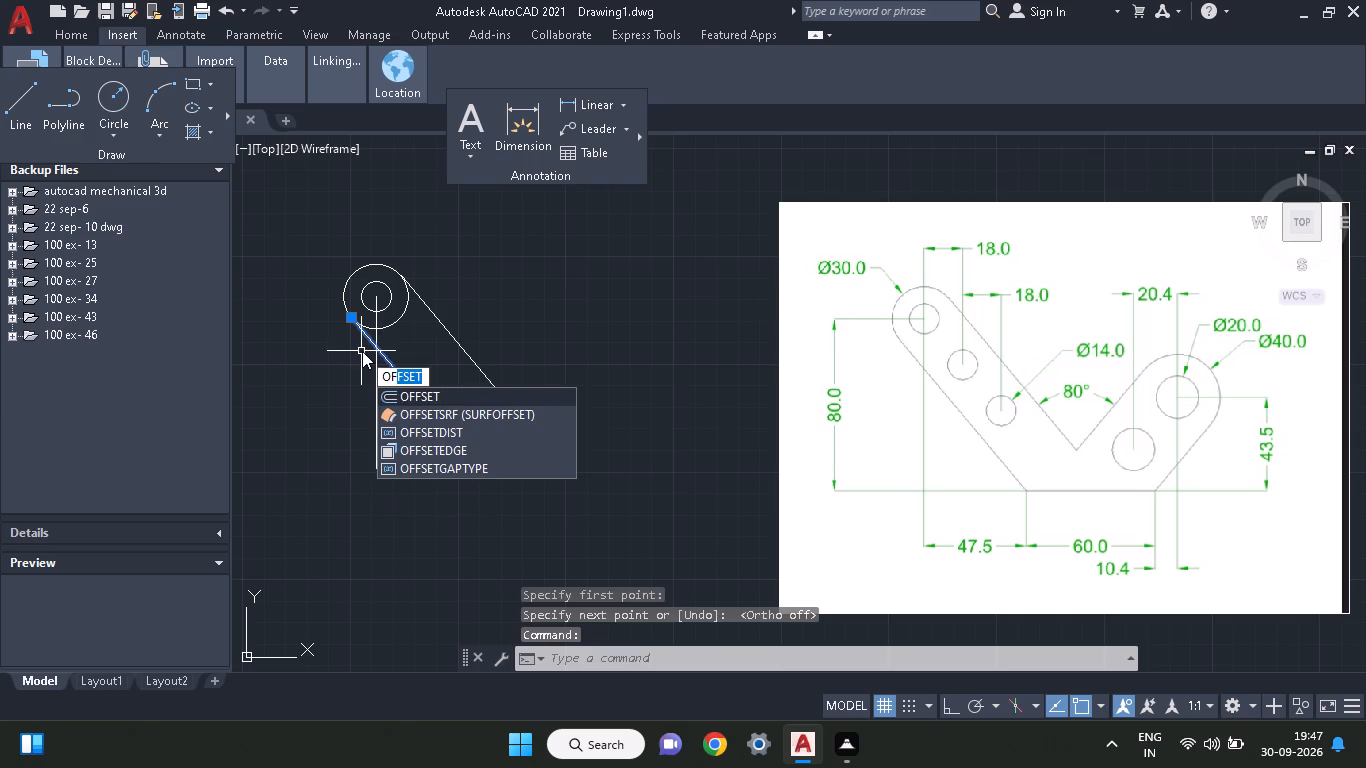
pyautogui.click(406, 387)
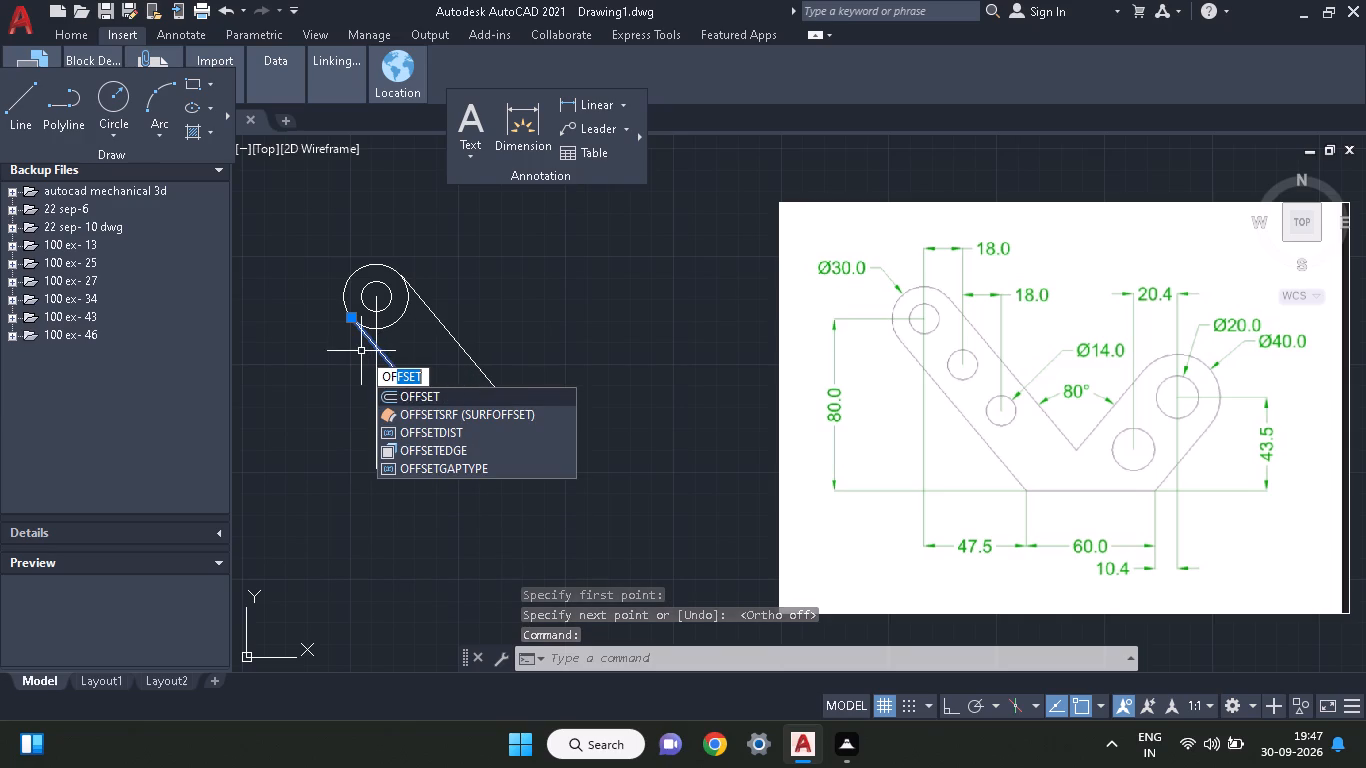
pyautogui.click(391, 392)
pyautogui.click(356, 315)
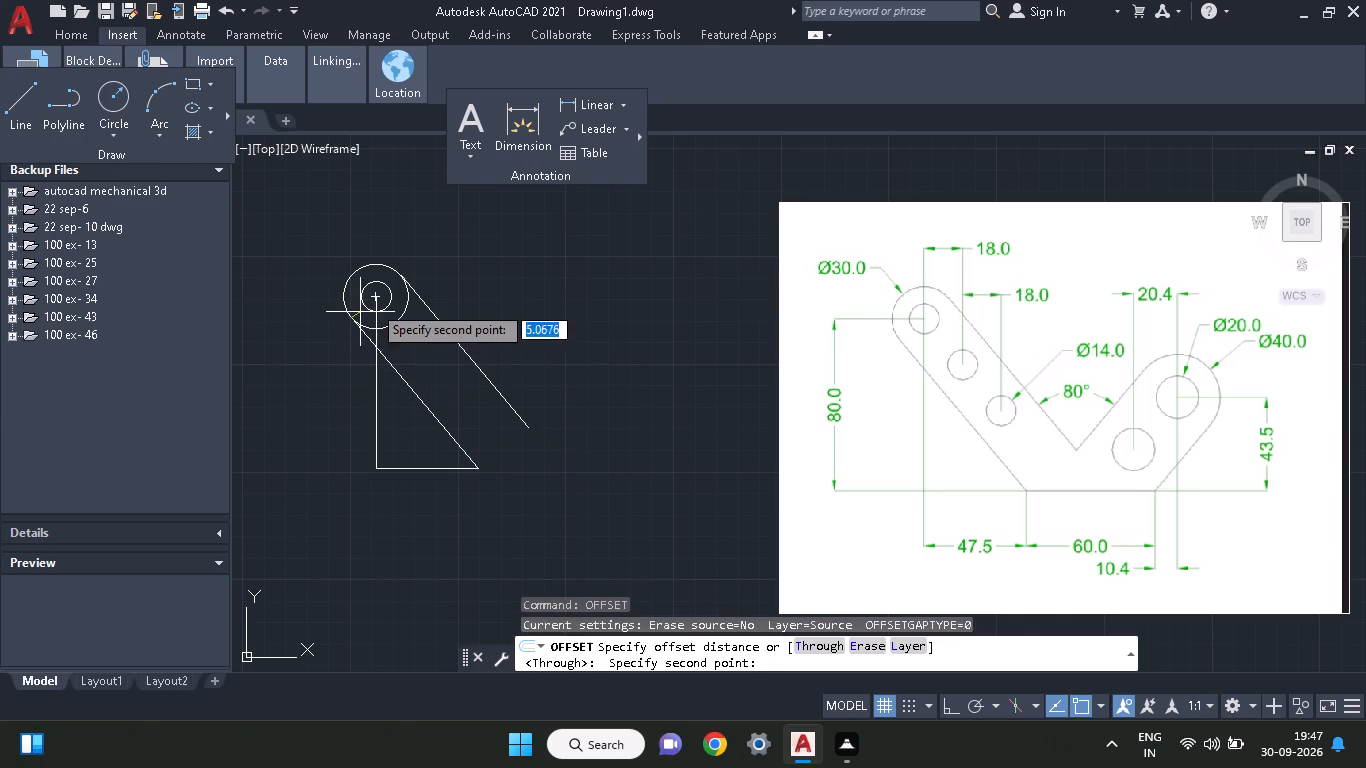
pyautogui.rightClick(476, 256)
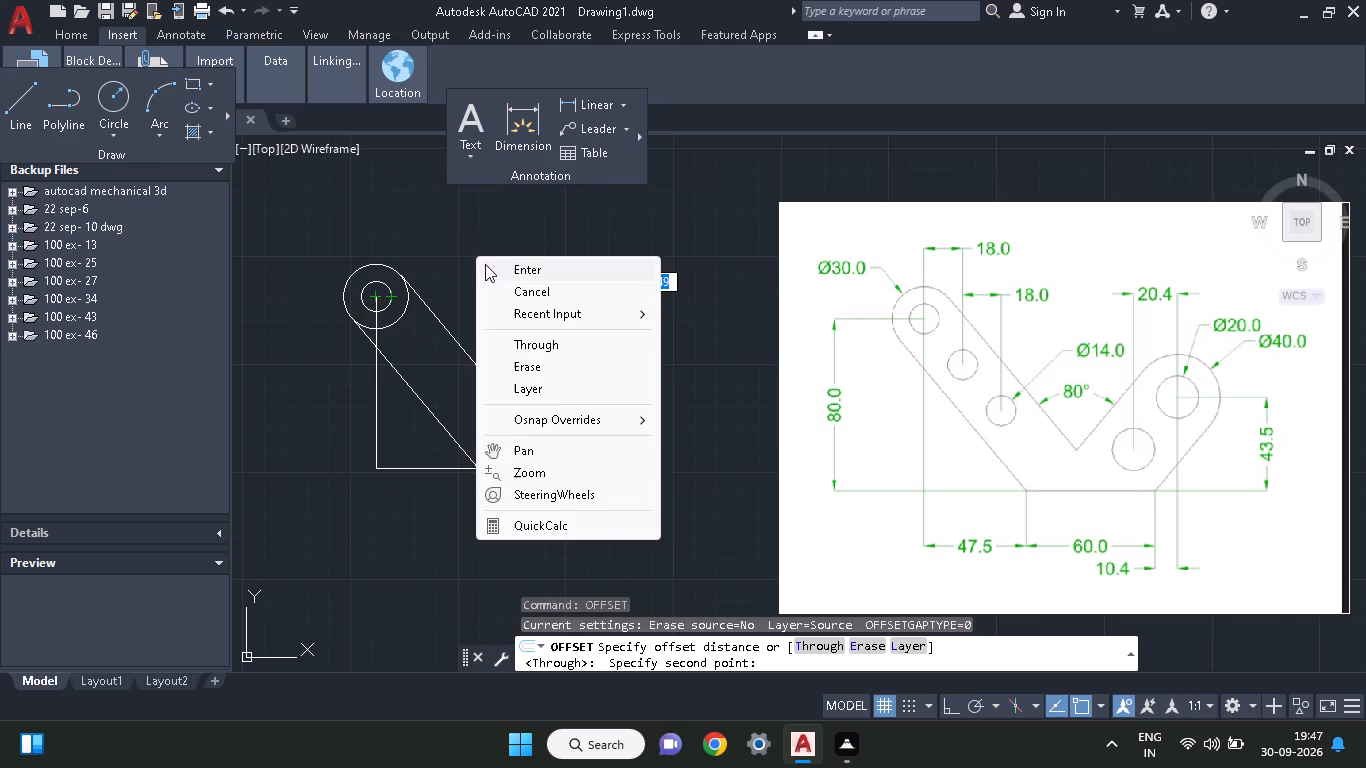
pyautogui.click(497, 273)
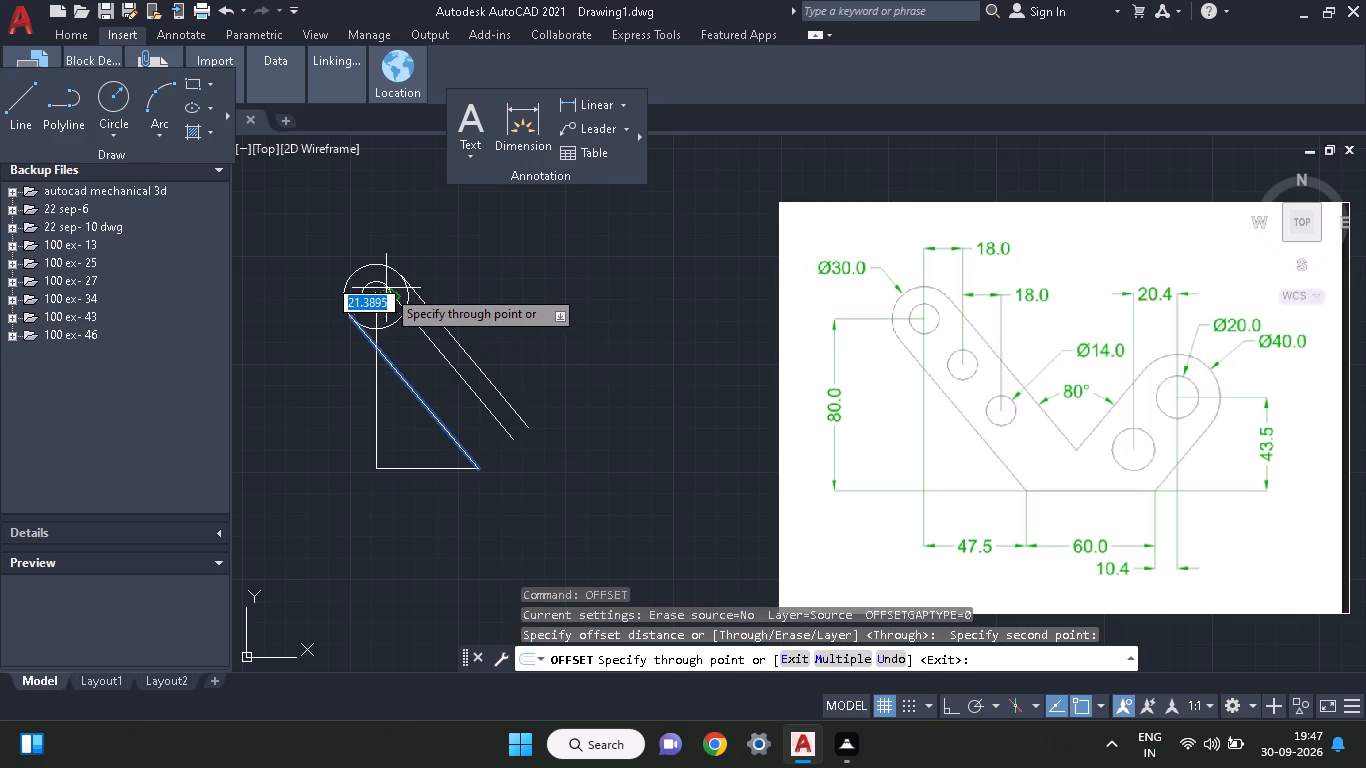
pyautogui.click(377, 291)
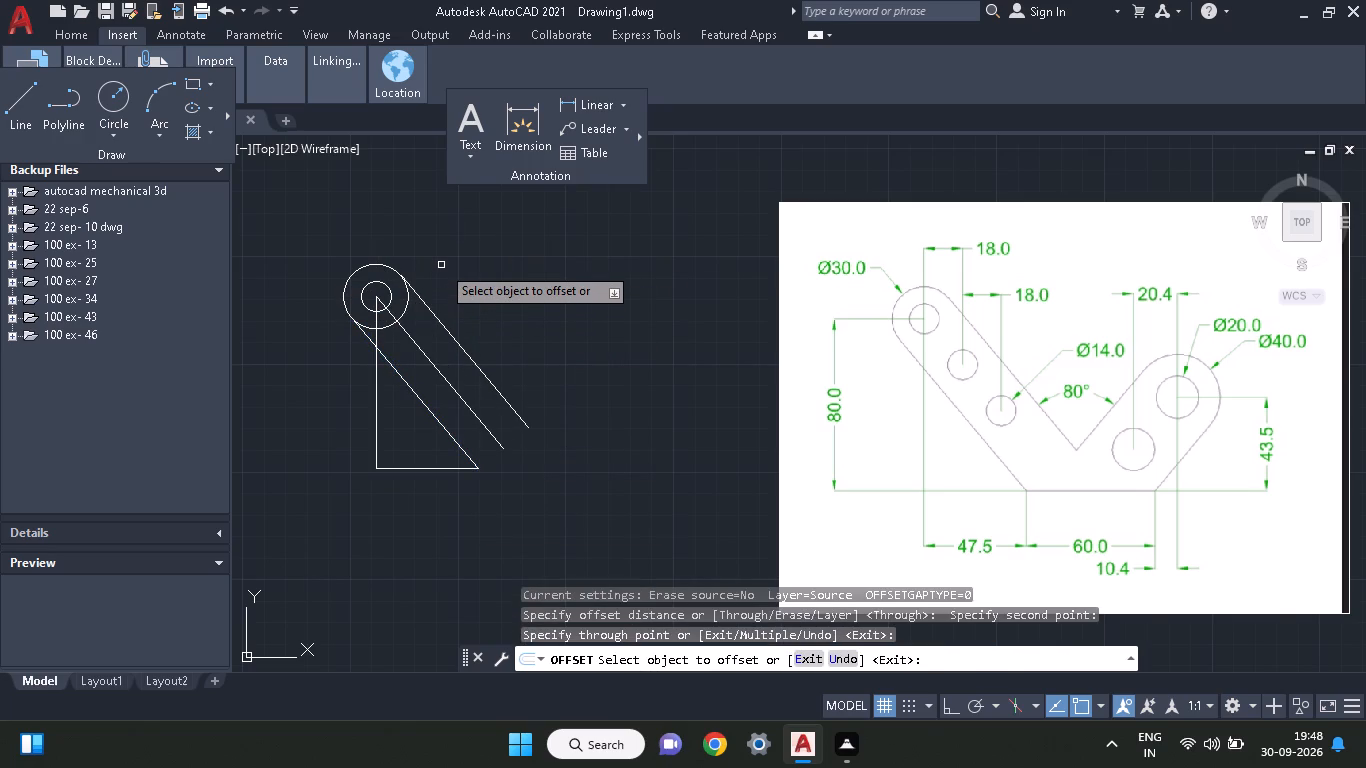
pyautogui.rightClick(441, 265)
pyautogui.click(459, 280)
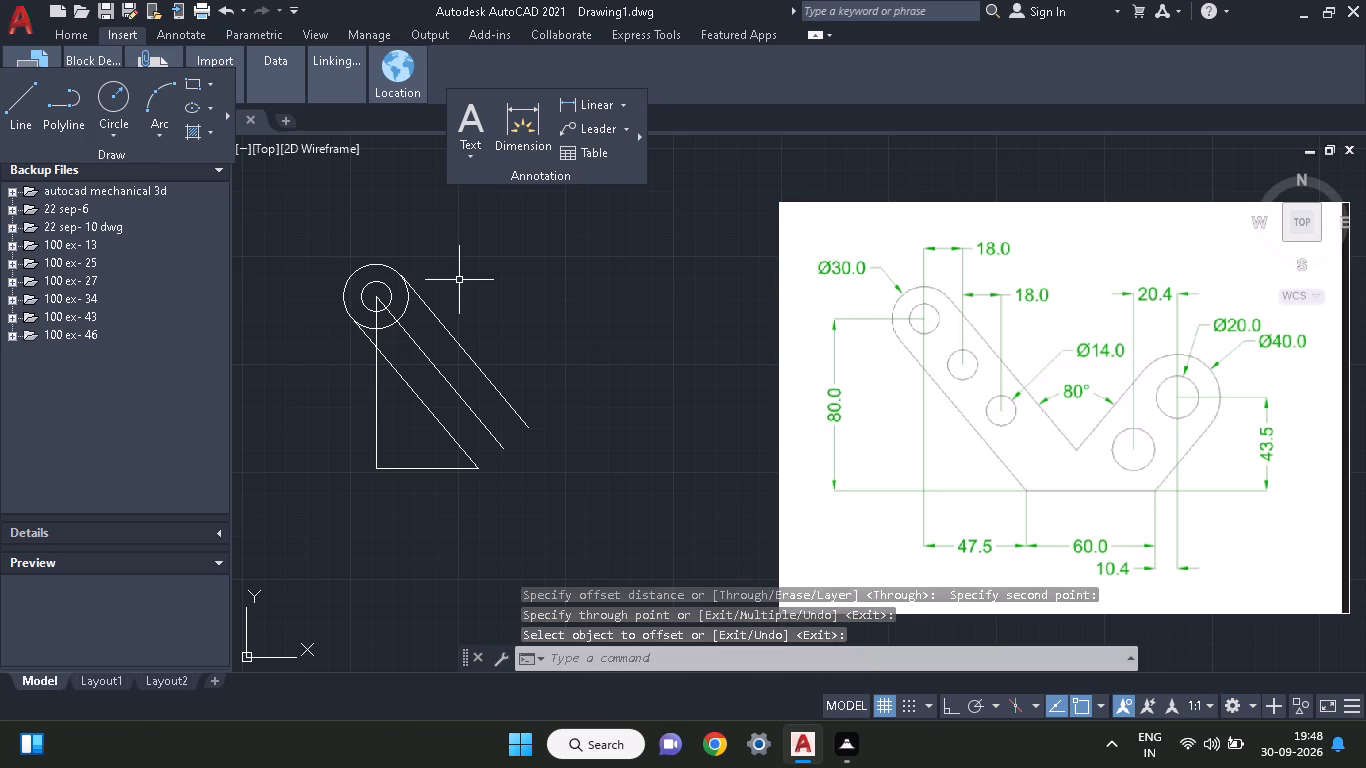
# Draw a line from the circles' centre 18 horizontally to the right, continuing straight down past the base line.
pyautogui.click(31, 93)
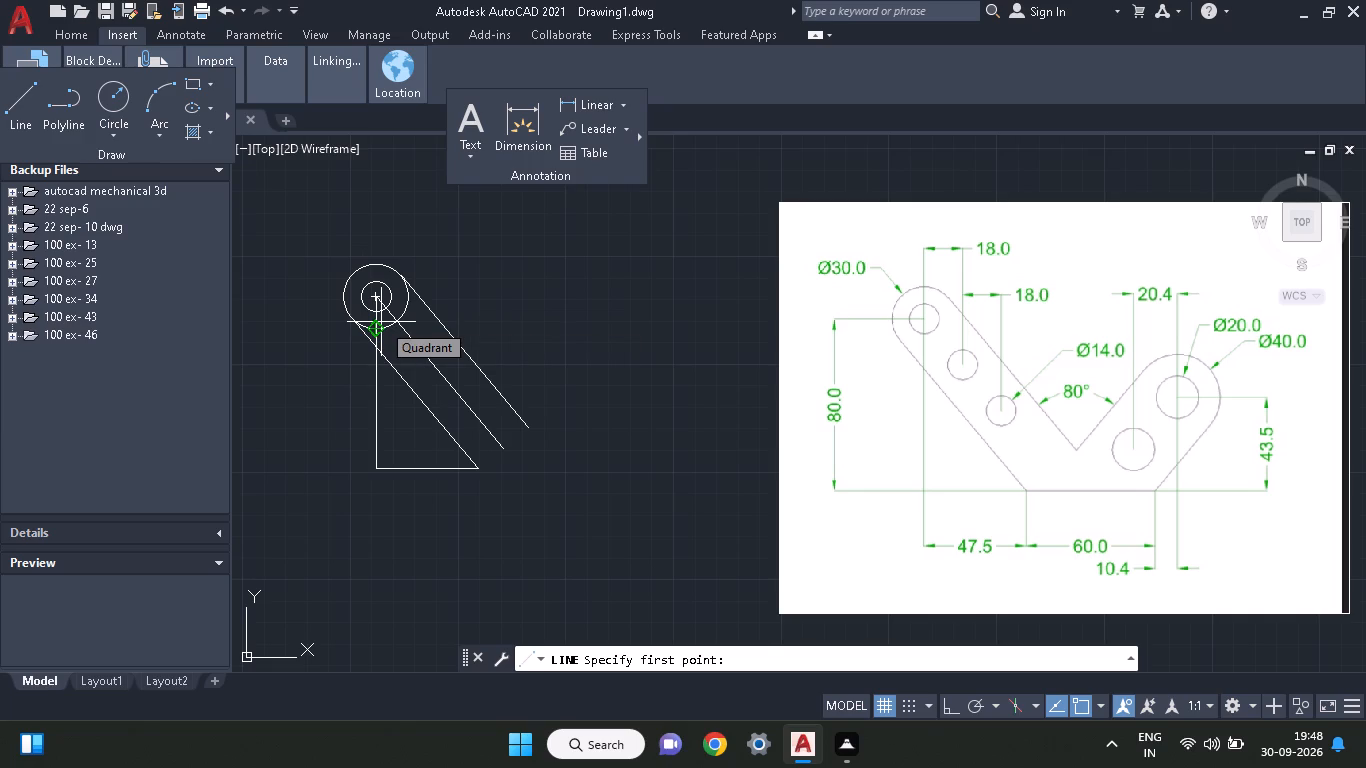
pyautogui.click(375, 292)
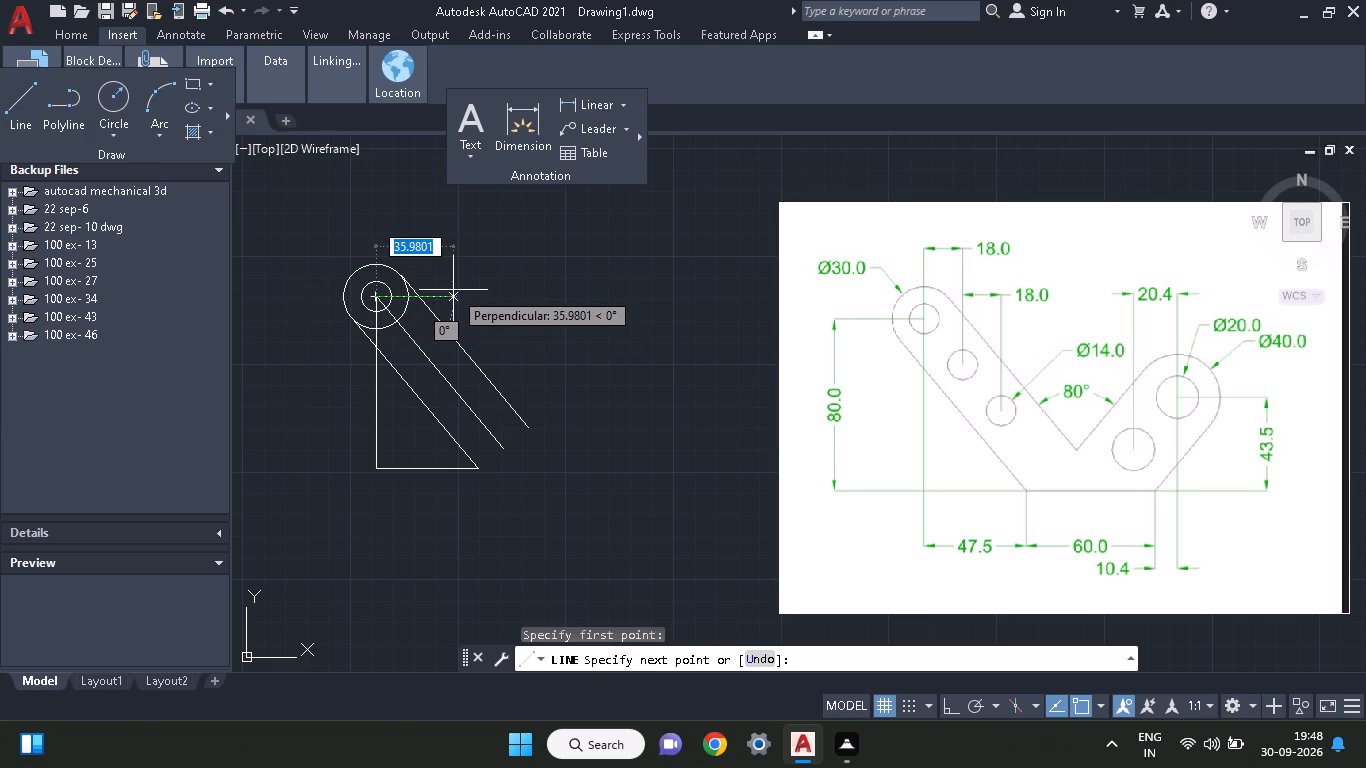
pyautogui.press('1')
pyautogui.press('8')
pyautogui.press('Return')
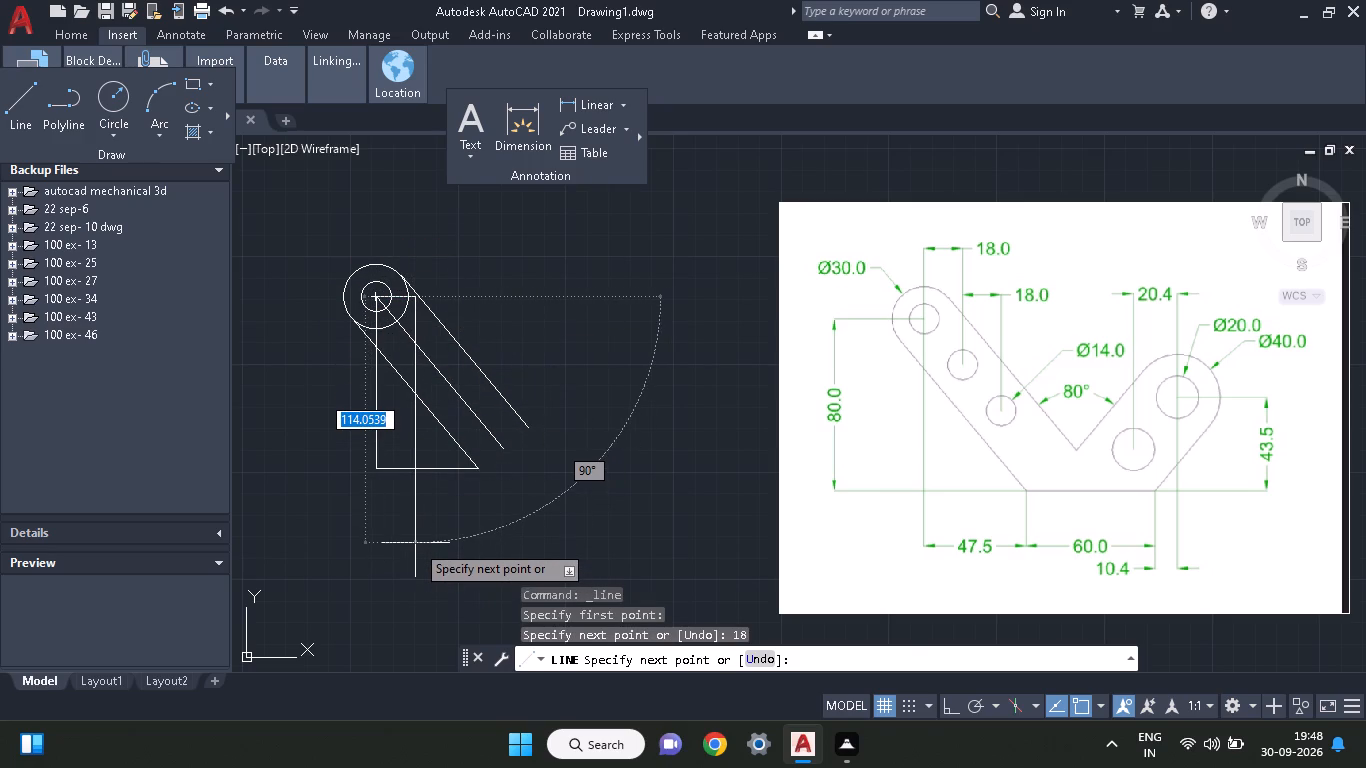
pyautogui.press('F8')
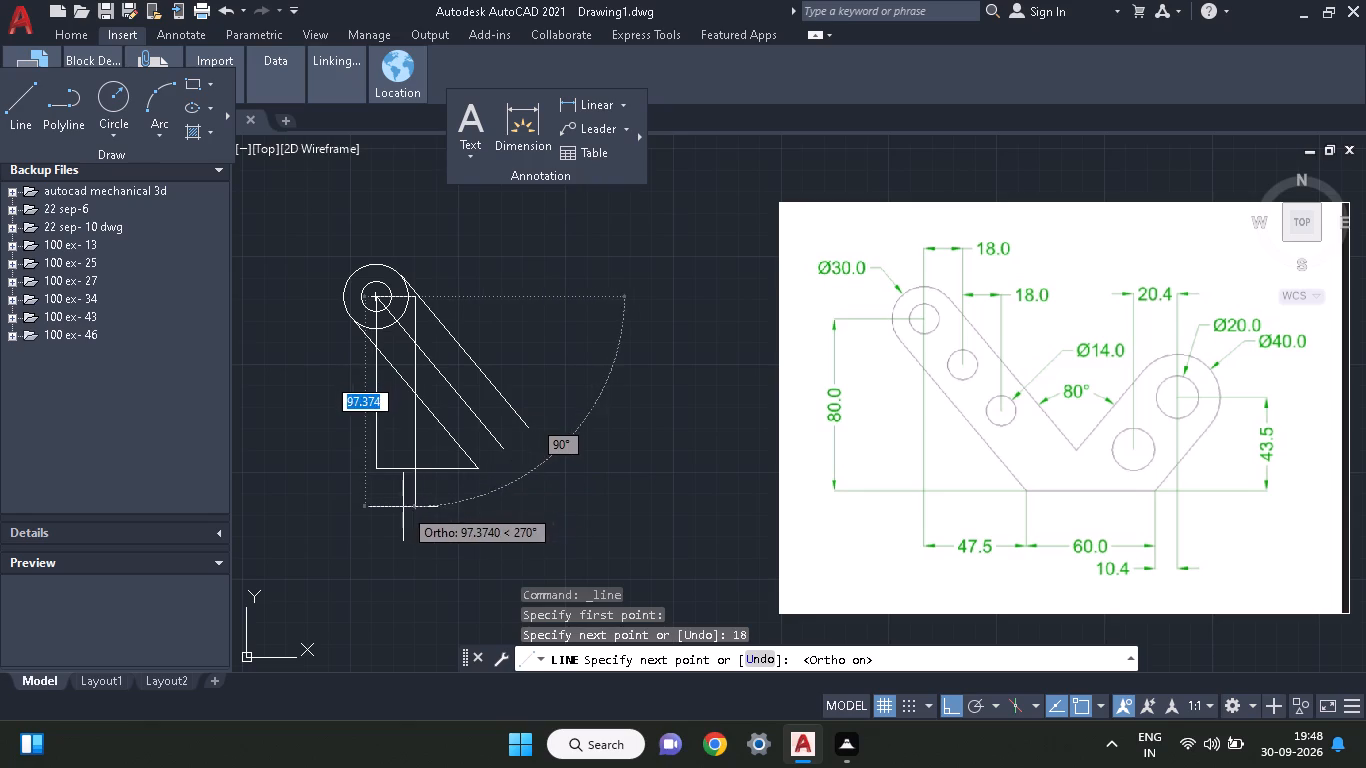
pyautogui.click(414, 567)
pyautogui.rightClick(468, 555)
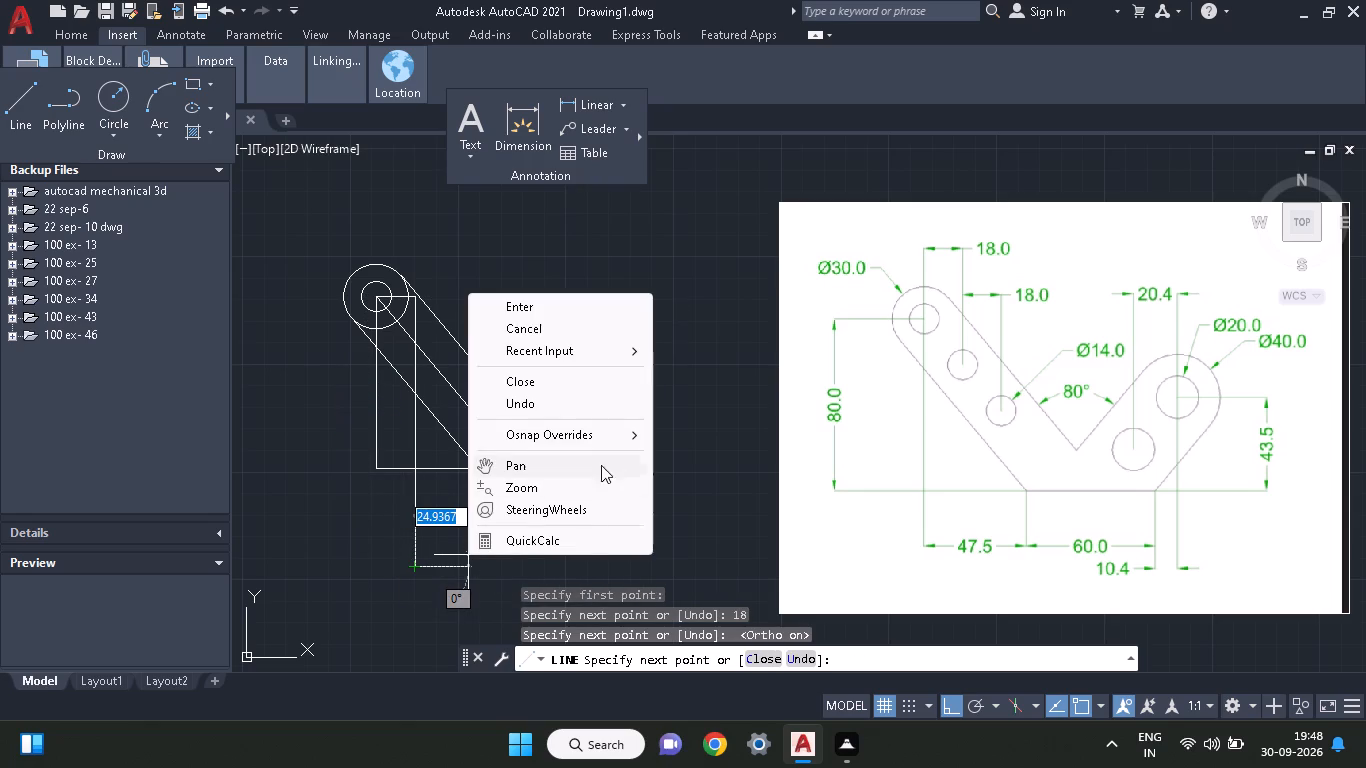
pyautogui.click(530, 306)
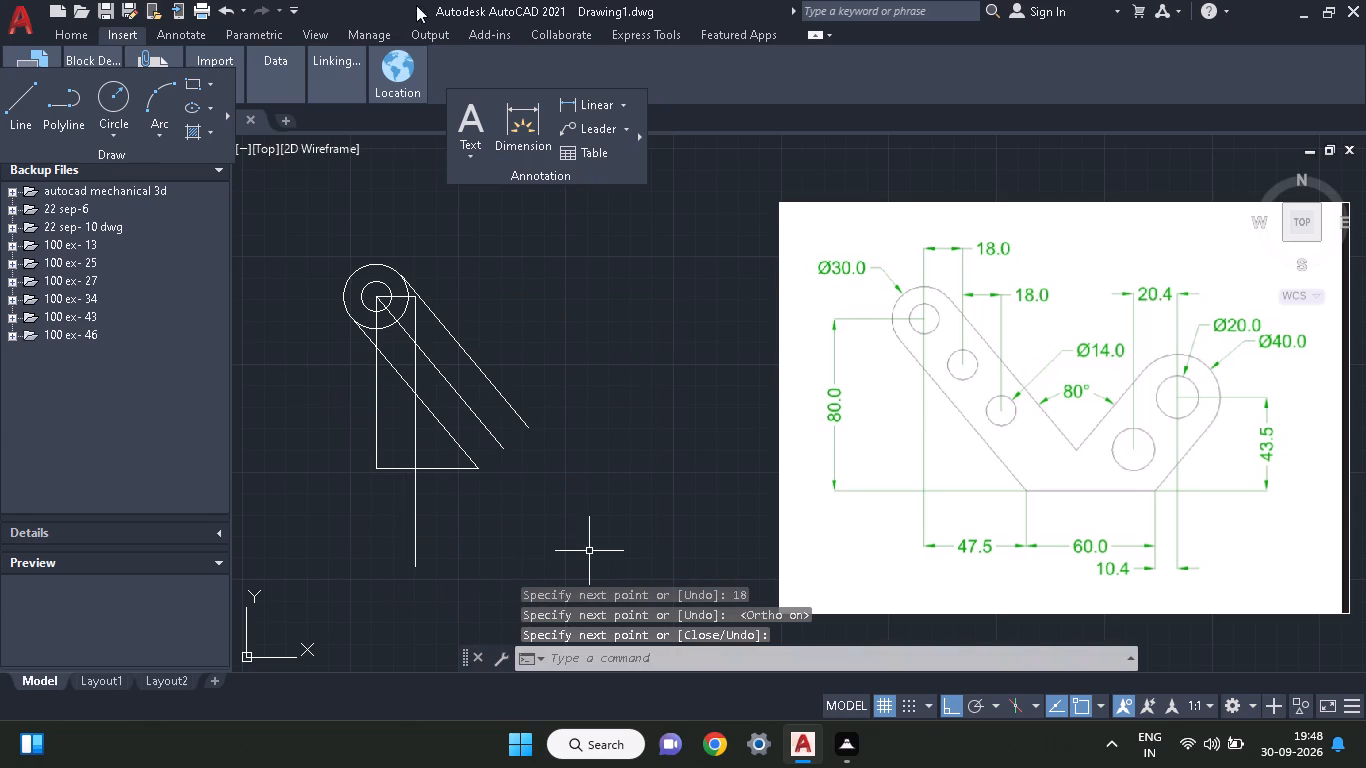
# Draw another line 18 further right from the first 18 line's end, continuing straight down past the base line.
pyautogui.click(34, 94)
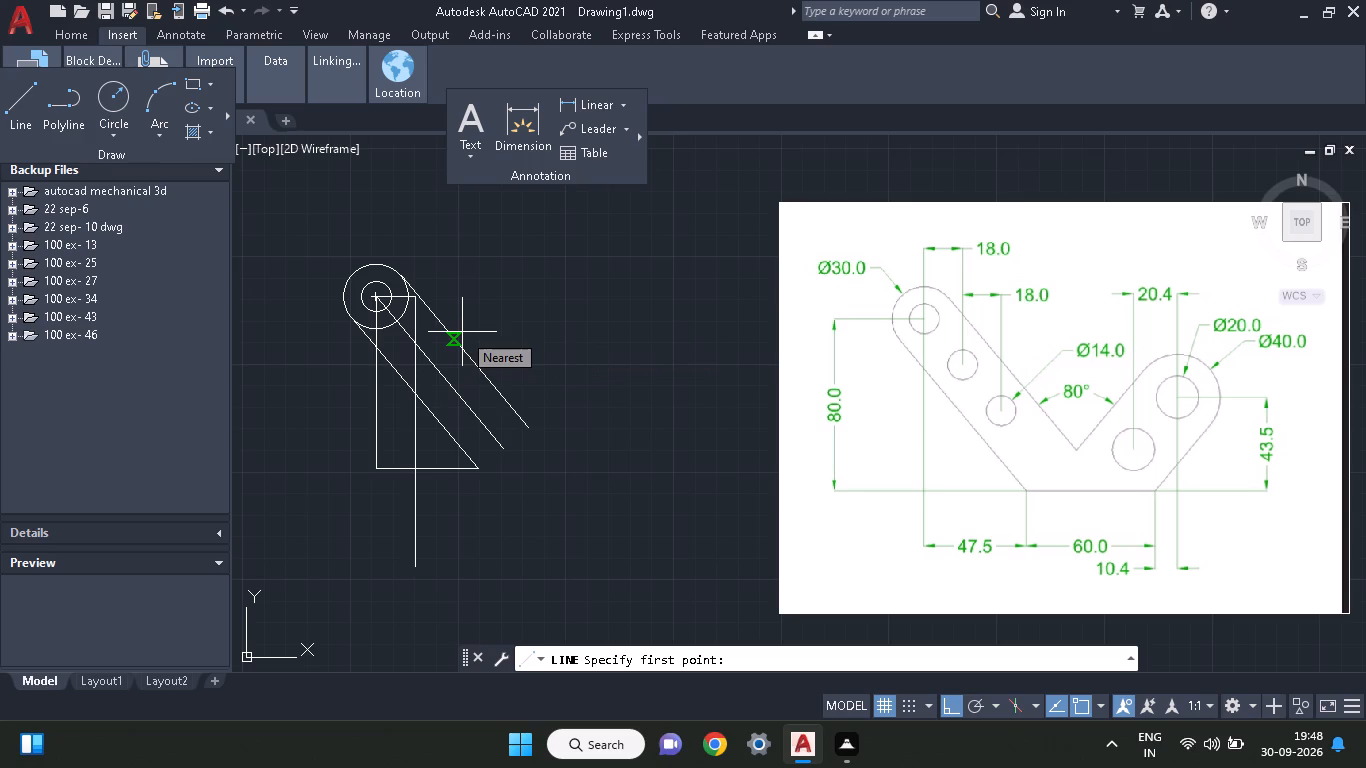
pyautogui.click(415, 298)
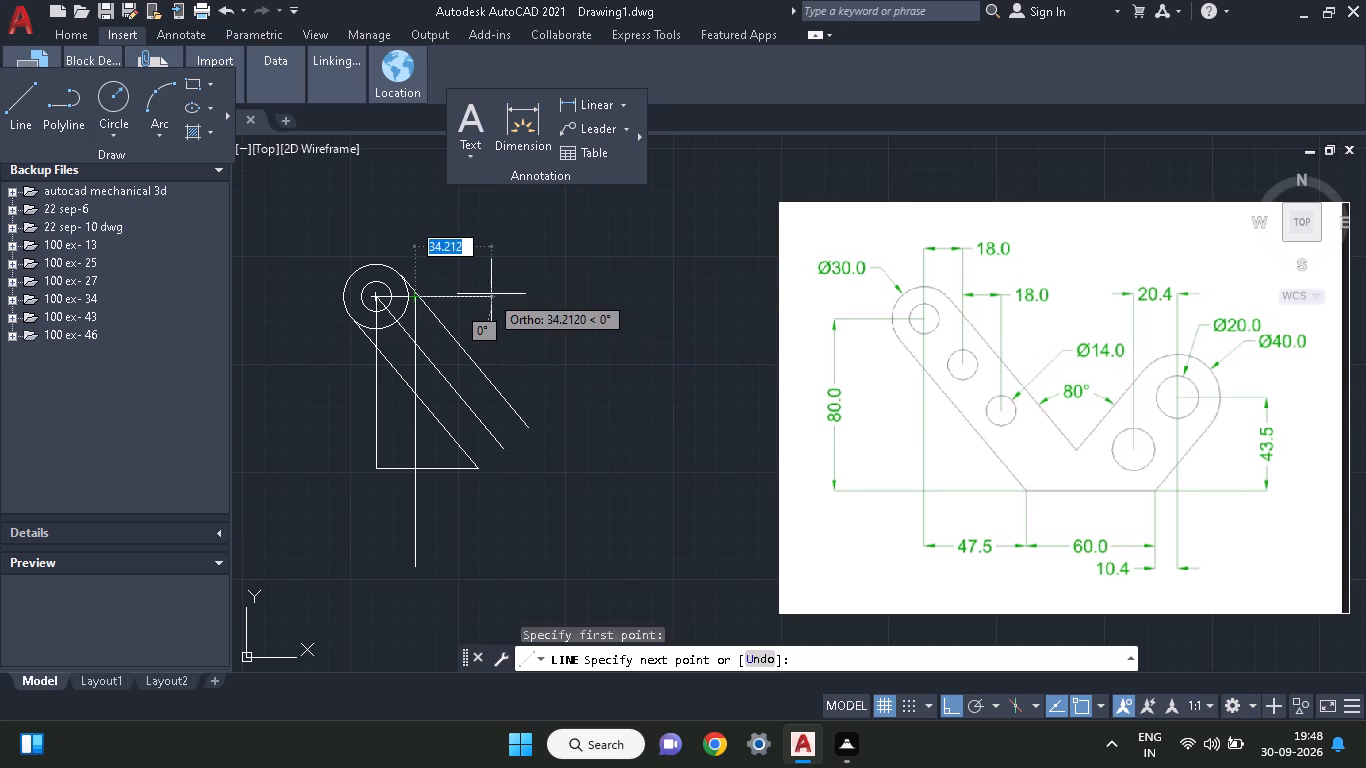
pyautogui.write('18')
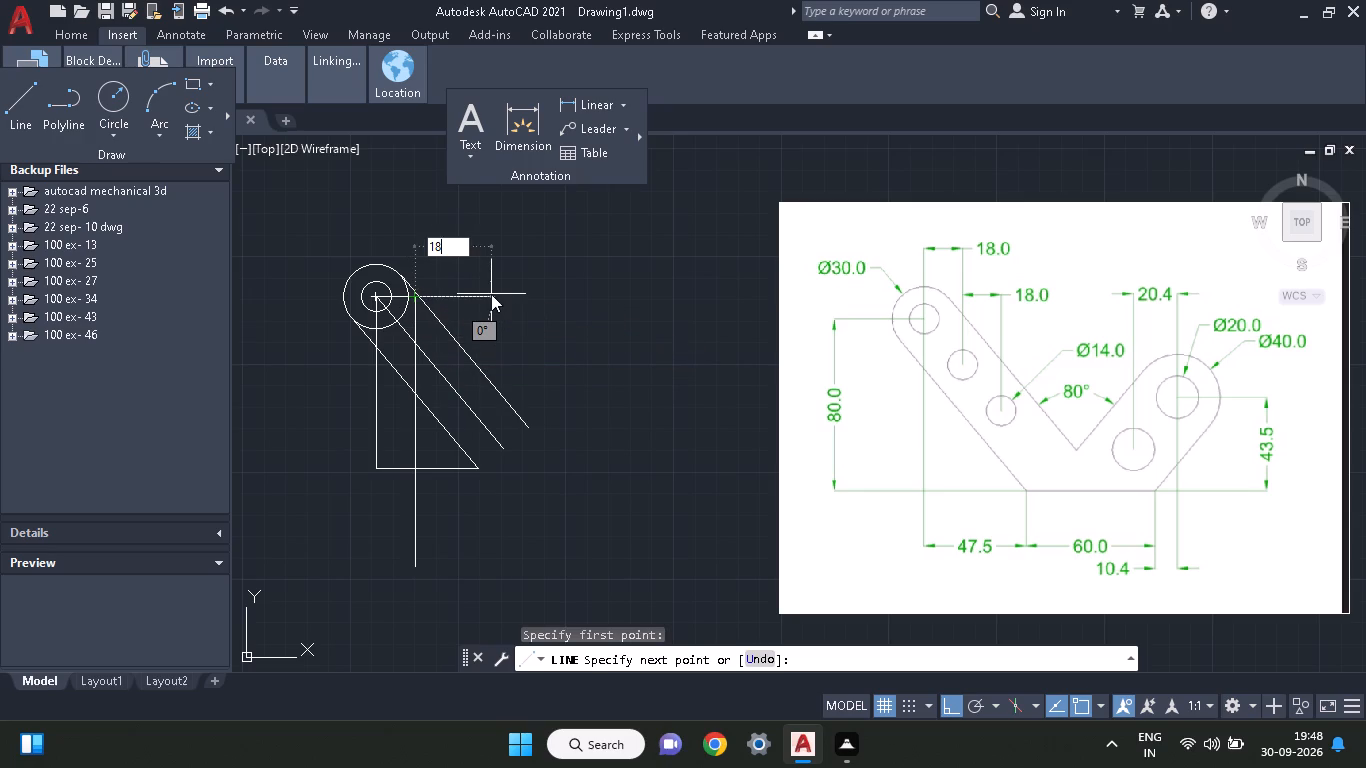
pyautogui.press('Return')
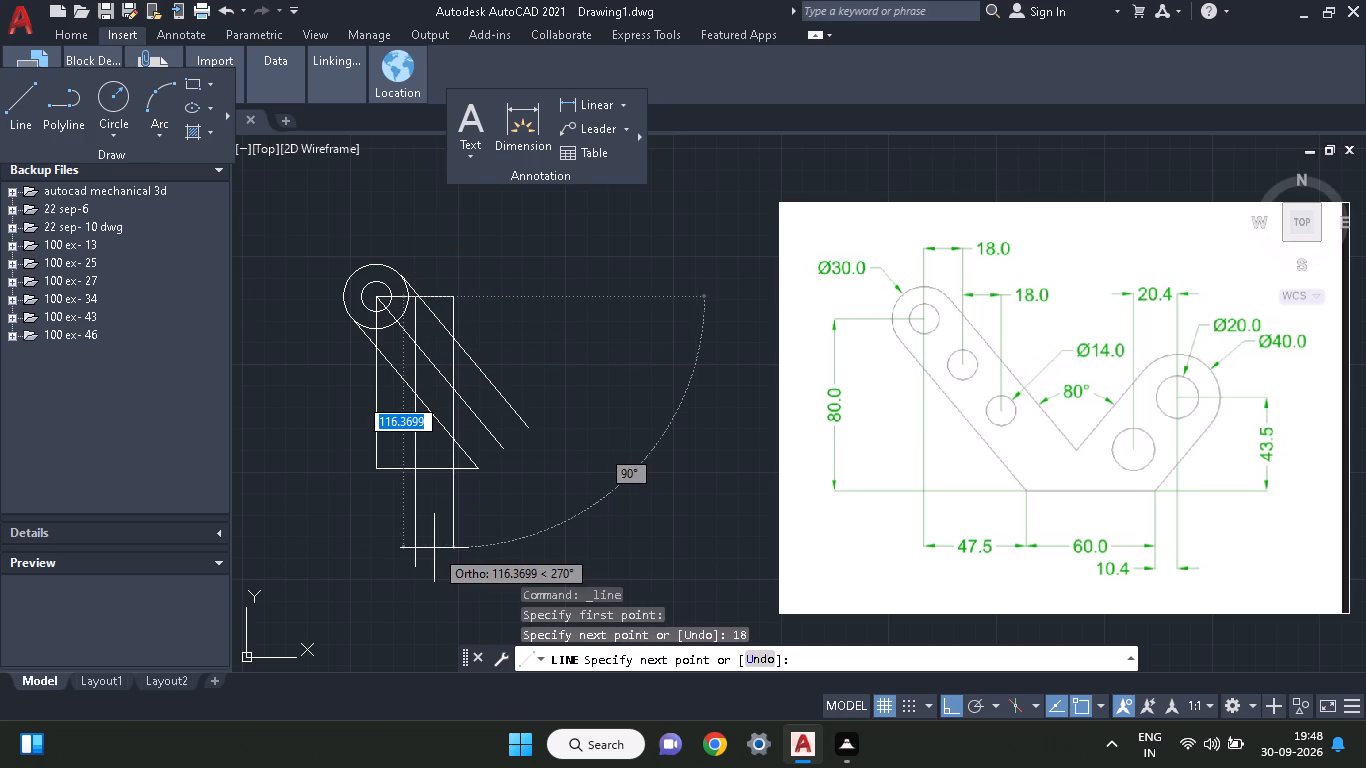
pyautogui.click(441, 548)
pyautogui.rightClick(496, 528)
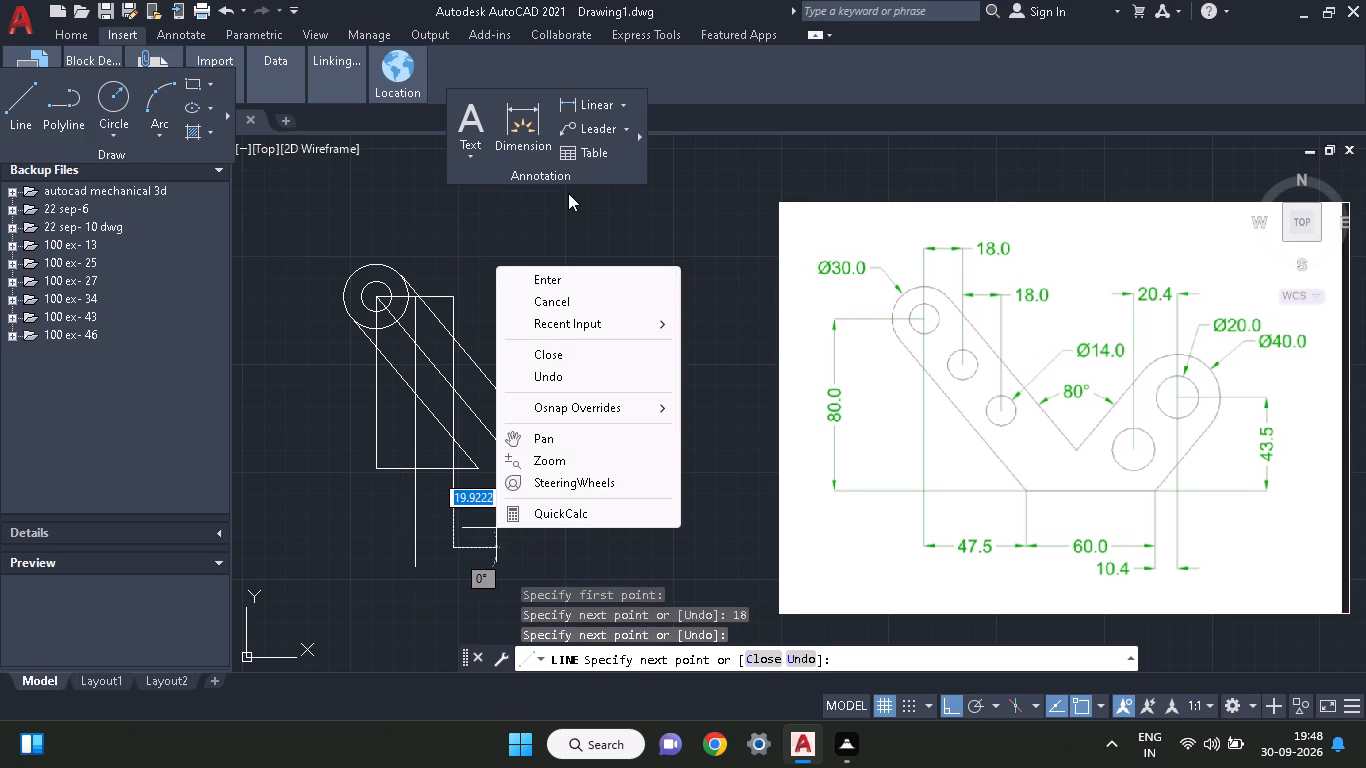
pyautogui.click(549, 286)
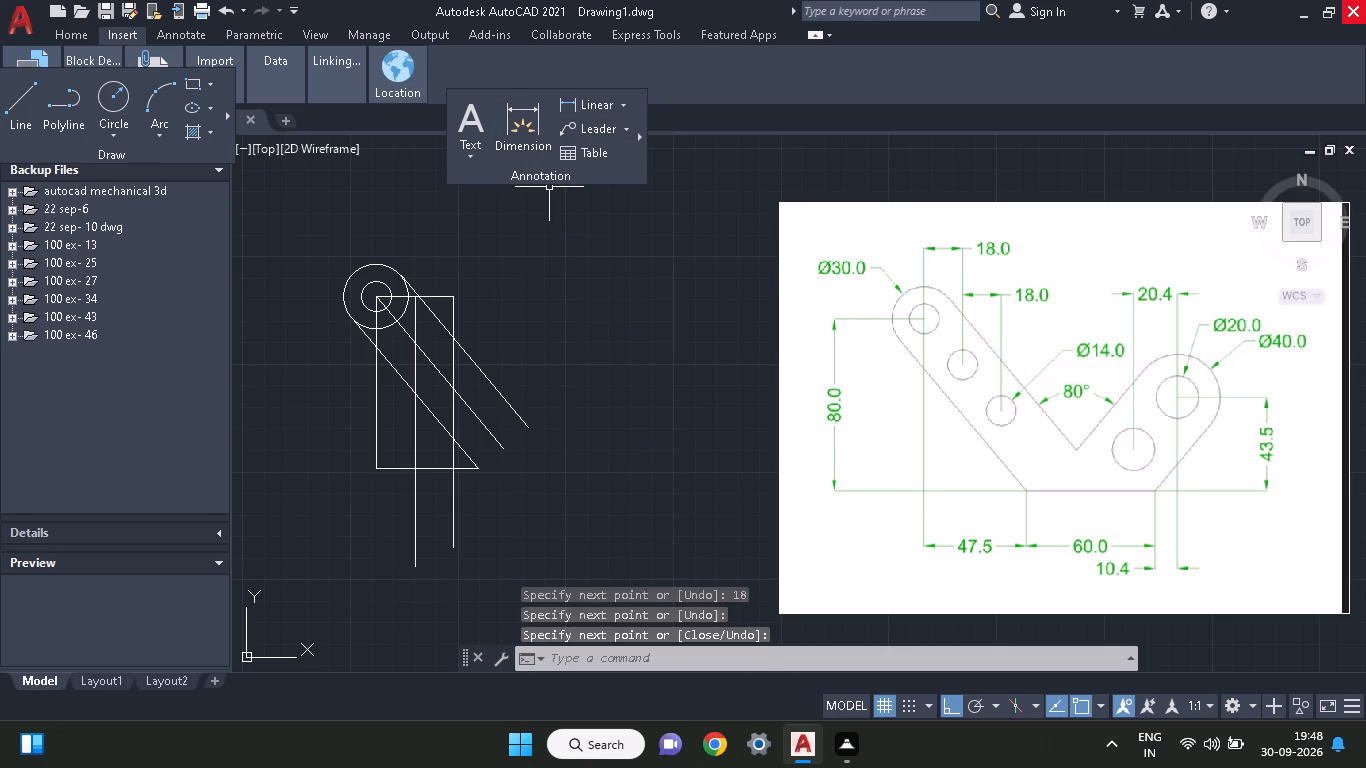
# Draw a circle of radius 7 where the first 18-offset vertical line crosses the arm's centre line.
pyautogui.click(102, 97)
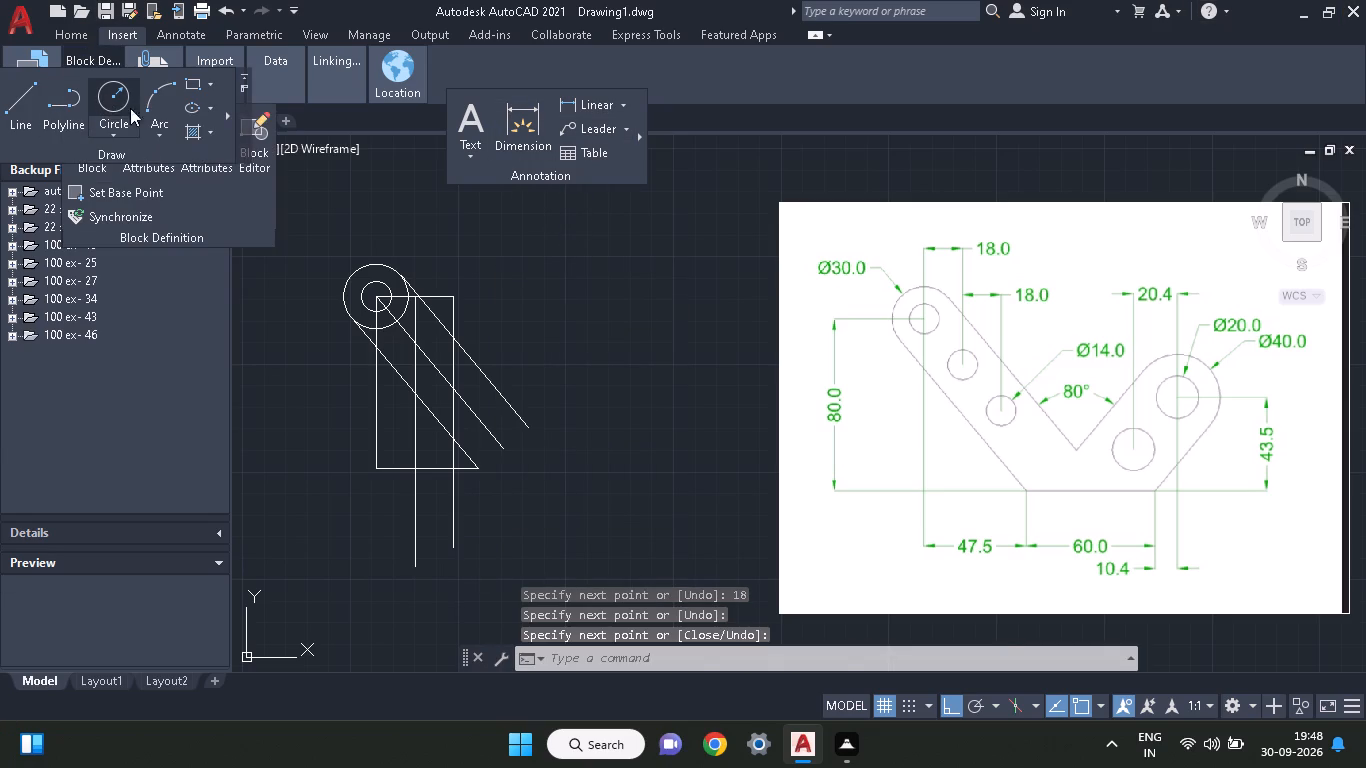
pyautogui.click(415, 348)
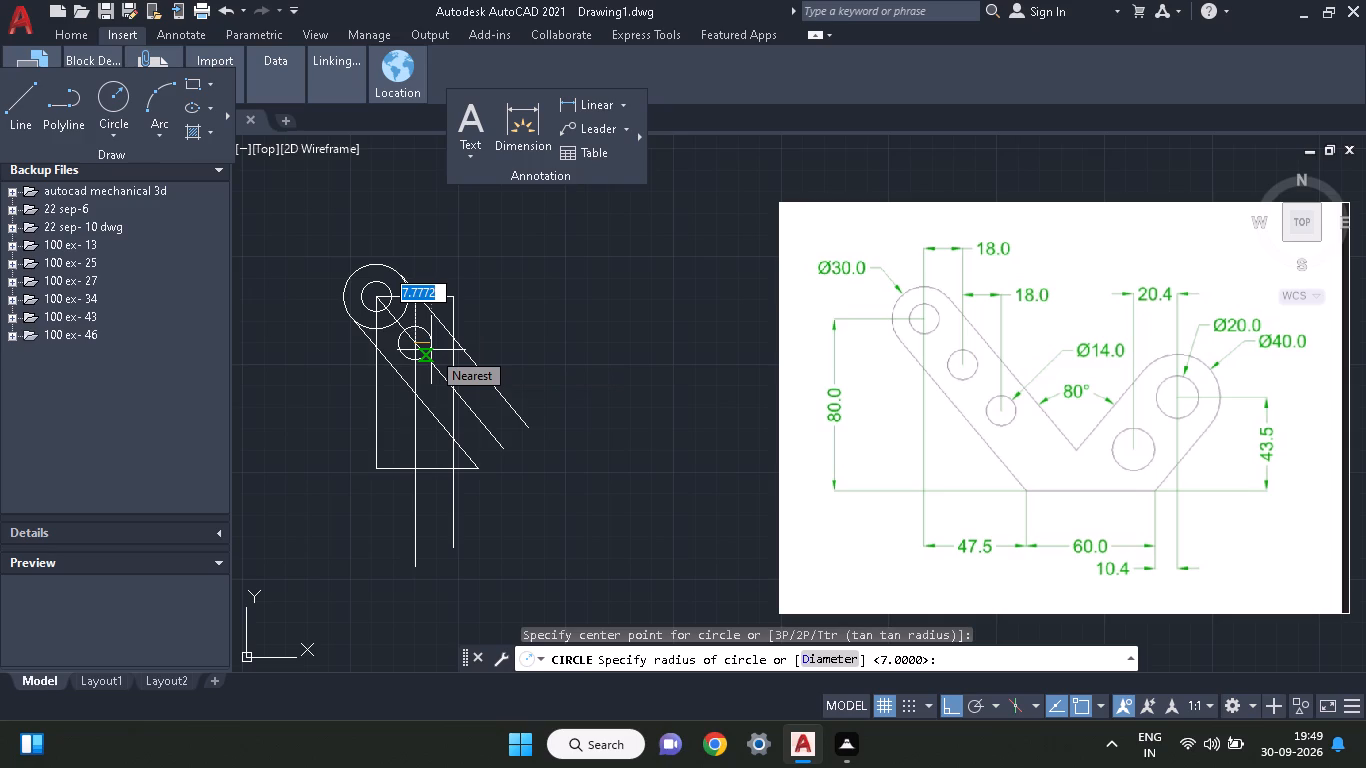
pyautogui.press('7')
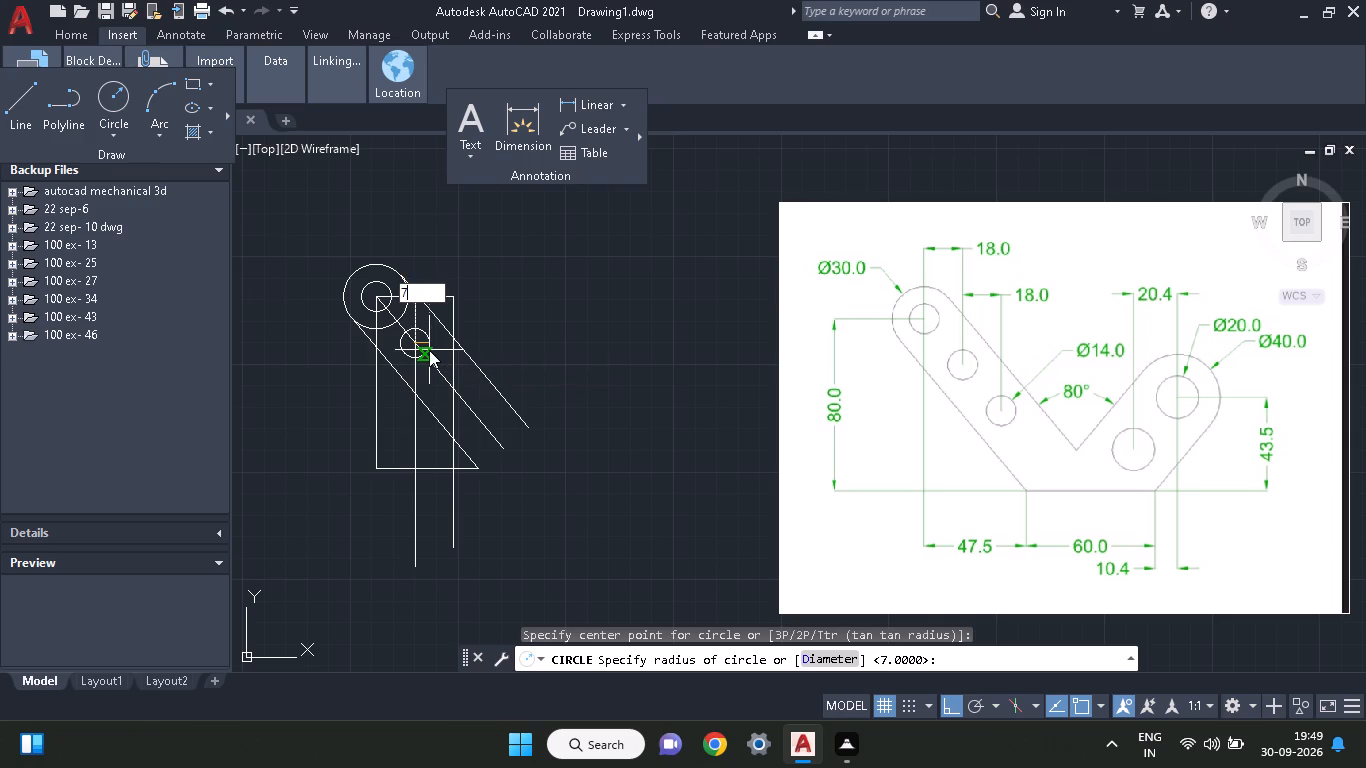
pyautogui.press('Return')
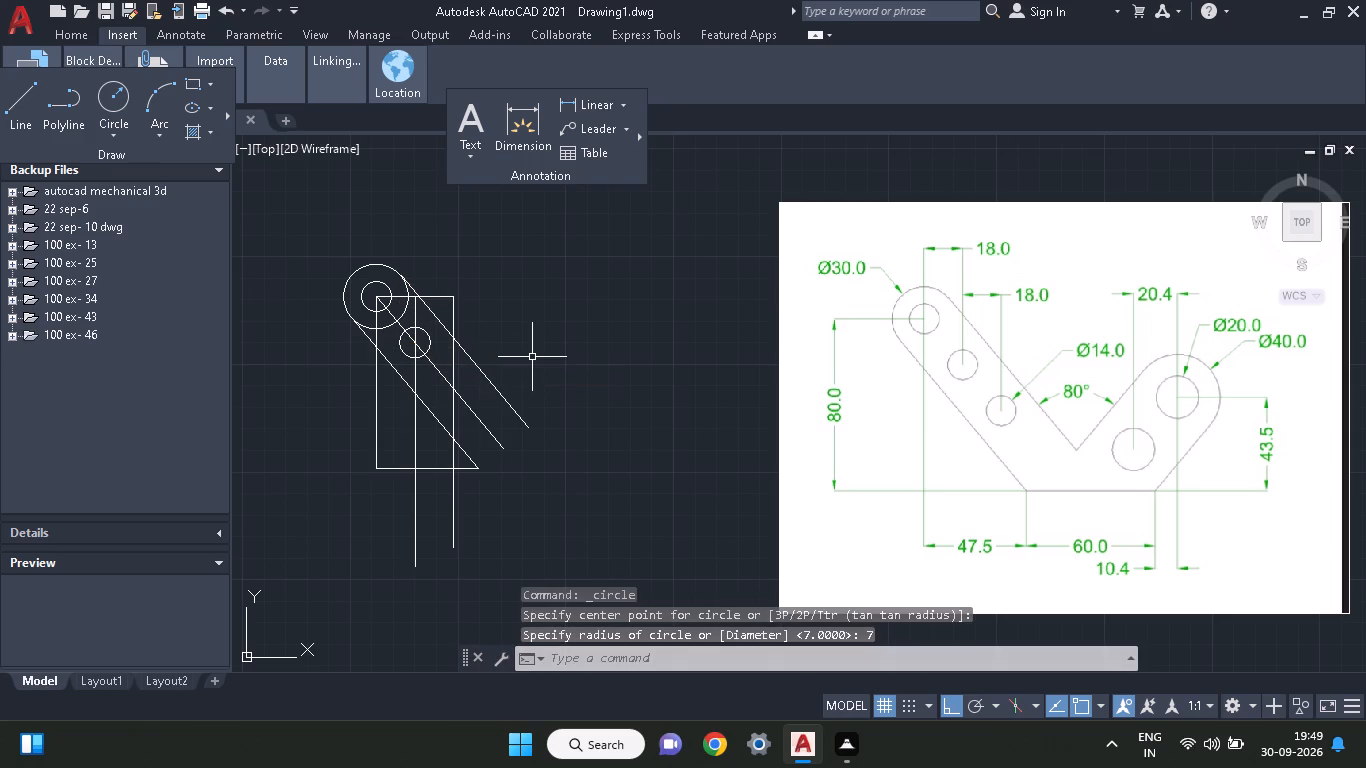
# Draw a circle of radius 7 where the second 18-offset vertical line crosses the arm's centre line.
pyautogui.write('c')
pyautogui.press('space')
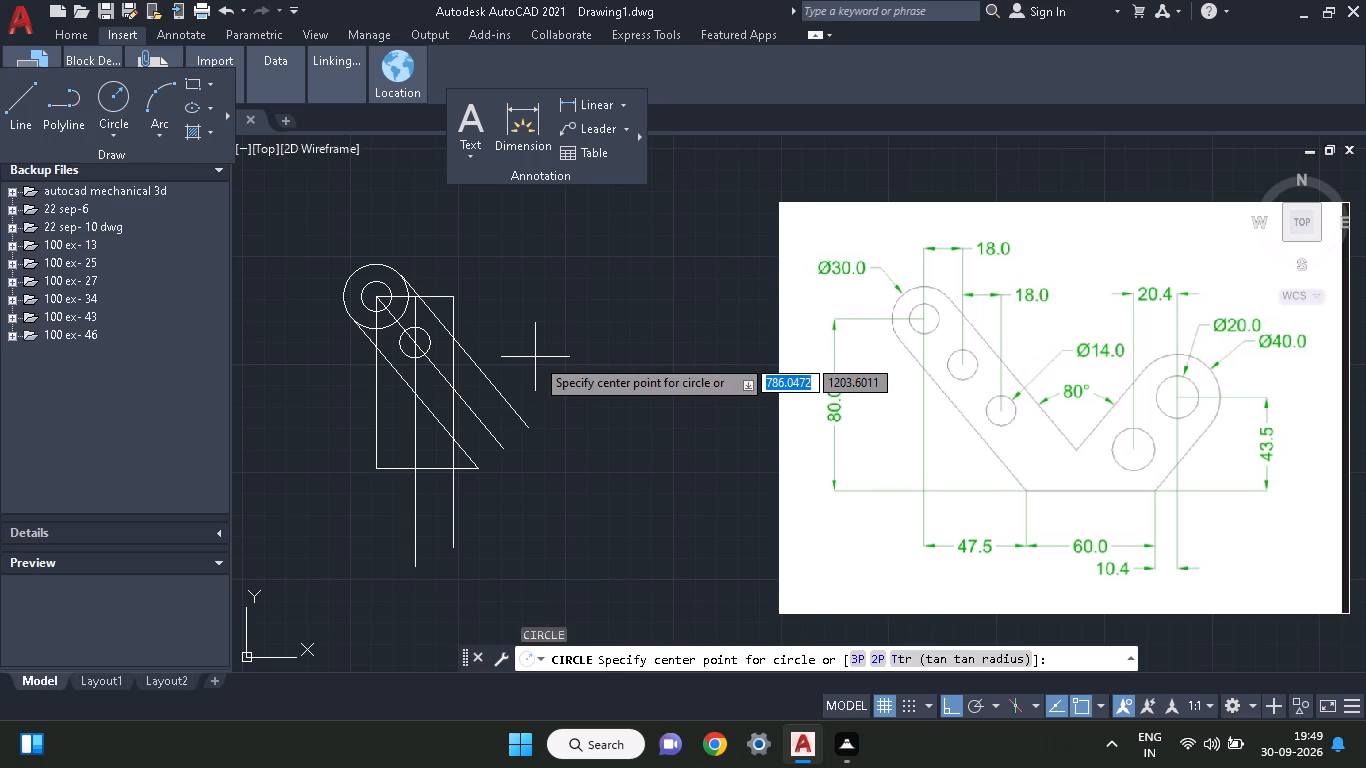
pyautogui.click(452, 394)
pyautogui.press('7')
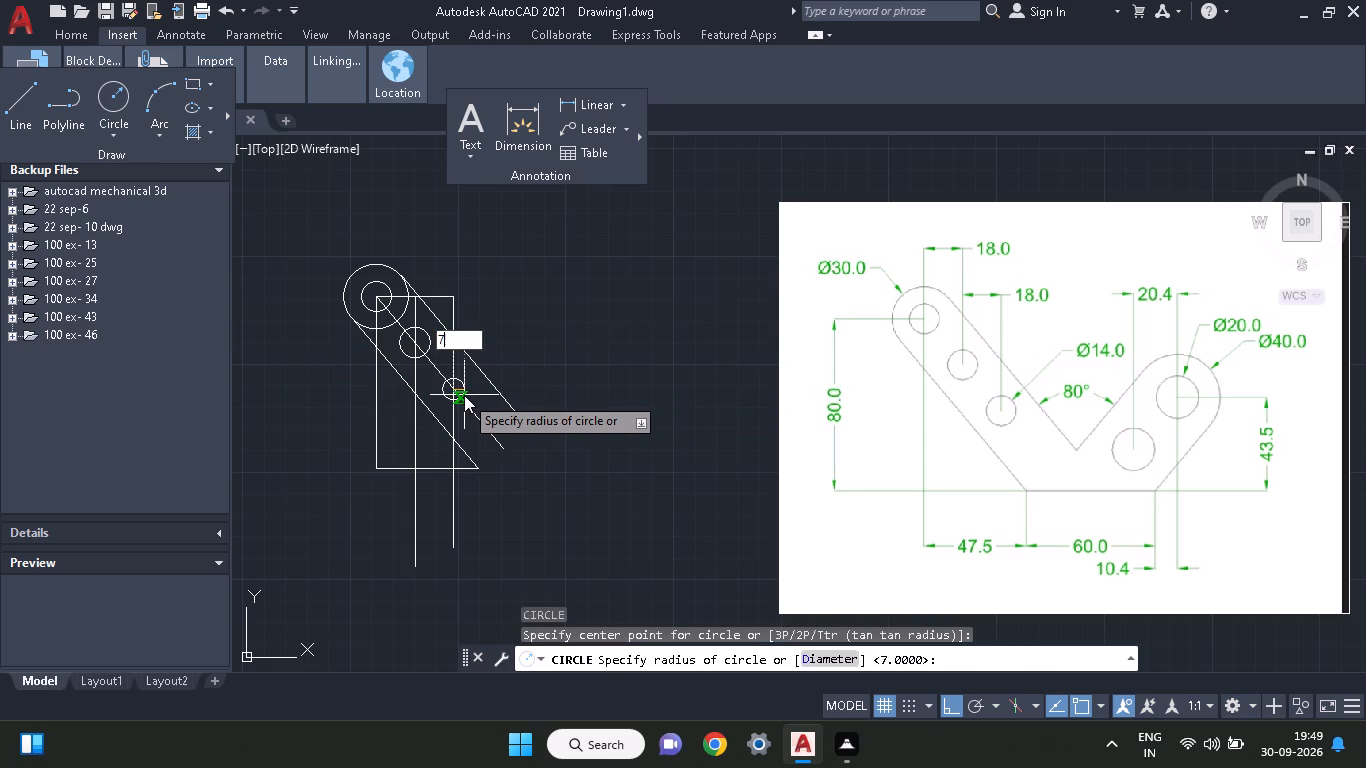
pyautogui.press('Return')
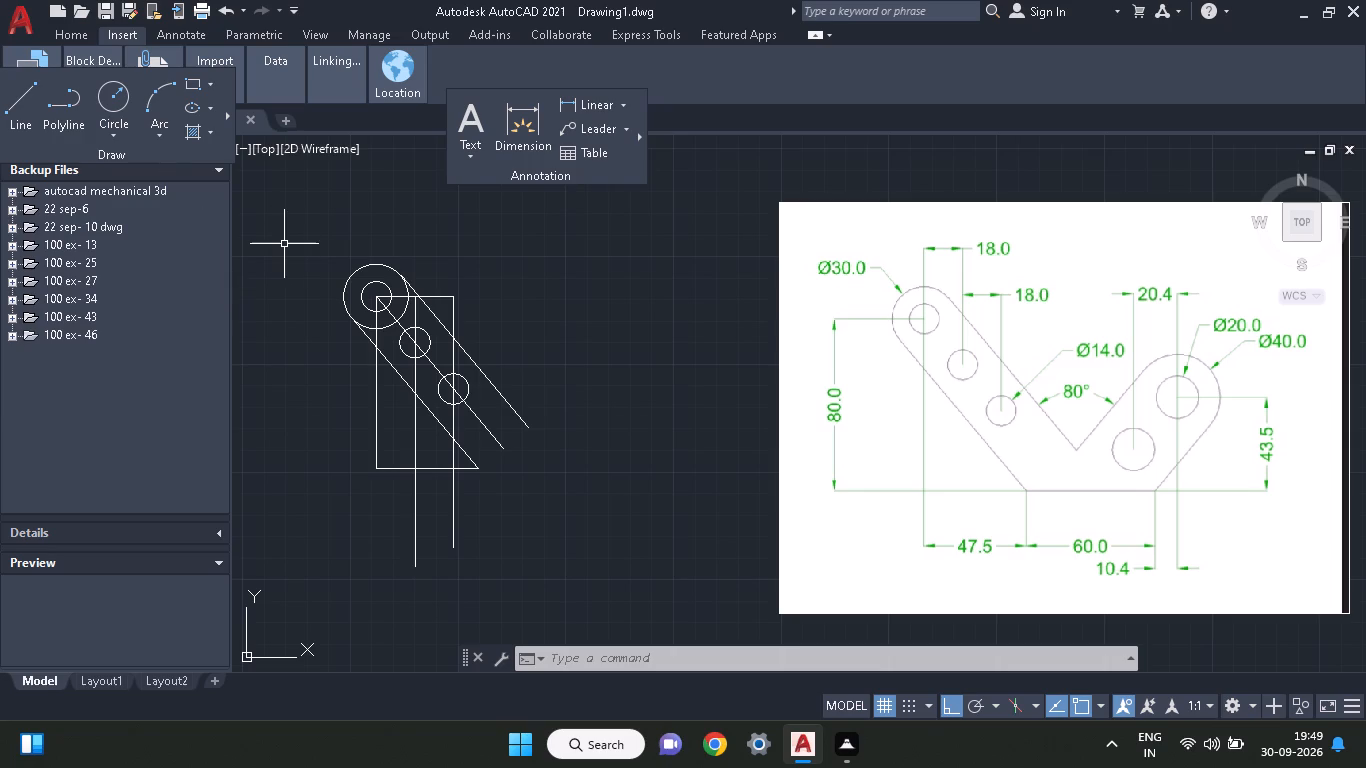
# Trim the horizontal construction line right of the top hole and the vertical construction lines above the second hole and the arm's upper edge.
pyautogui.write('tr')
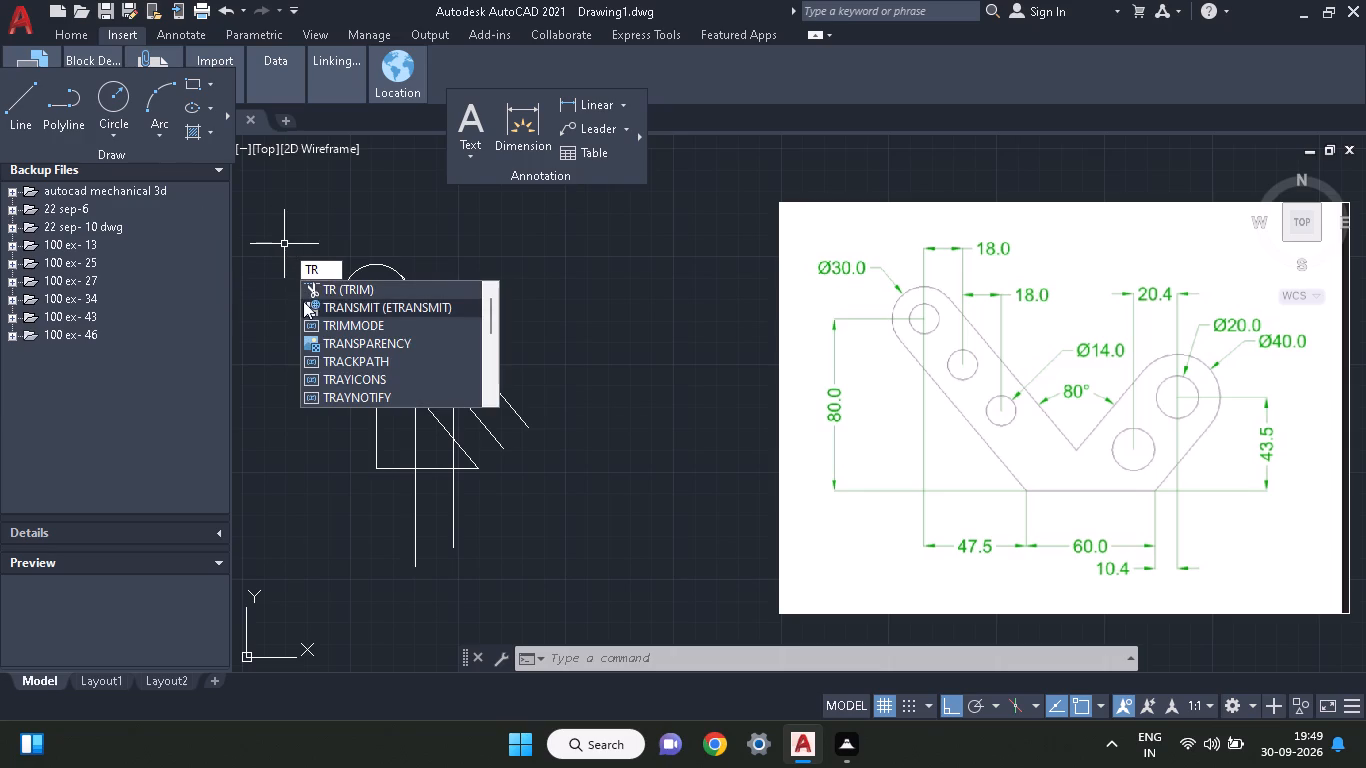
pyautogui.click(321, 287)
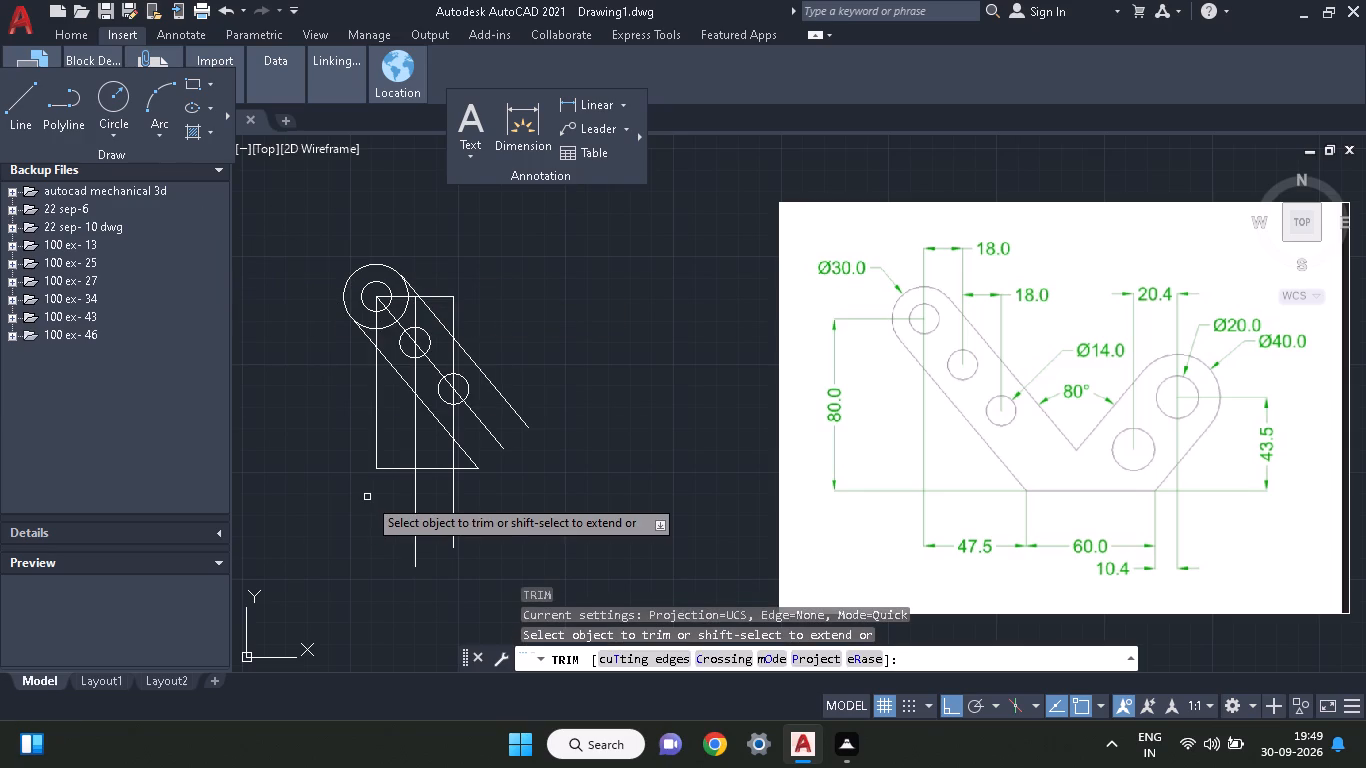
pyautogui.click(443, 294)
pyautogui.click(453, 309)
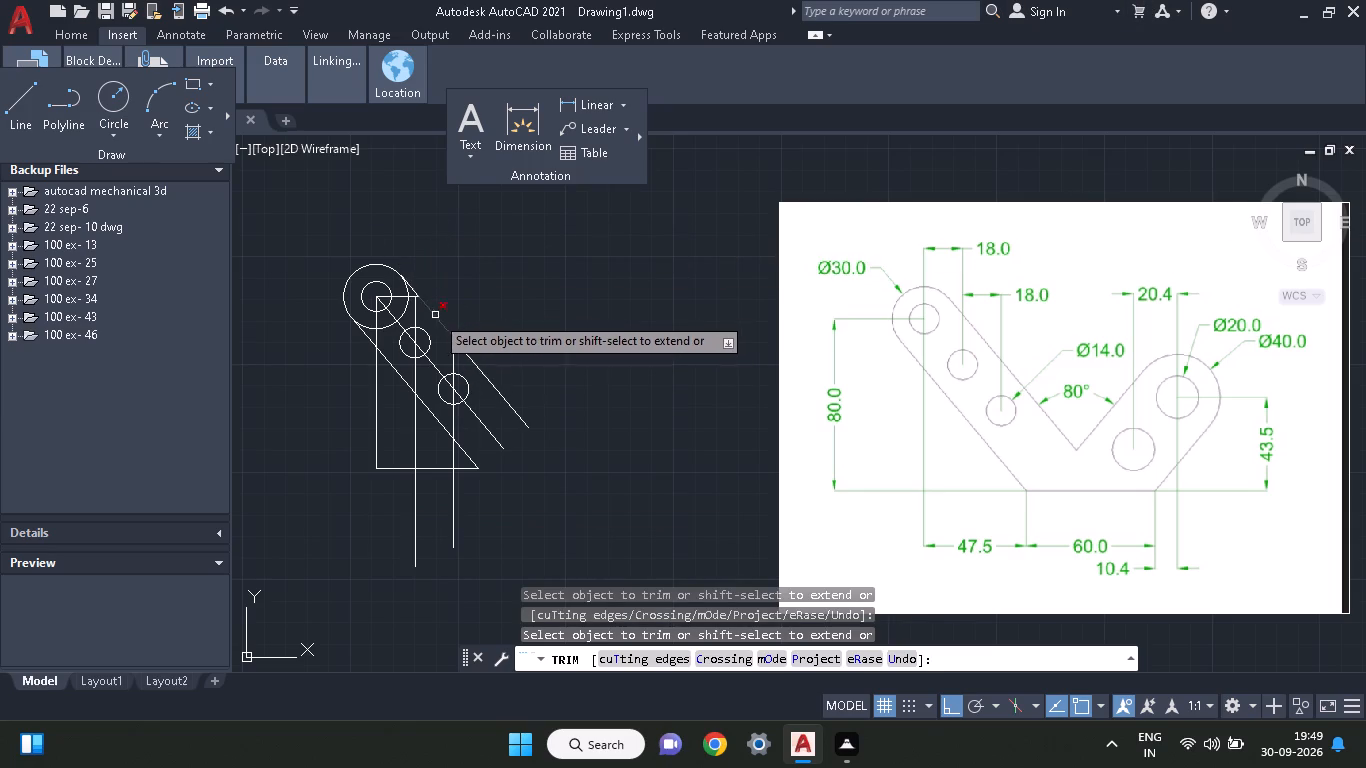
pyautogui.click(417, 317)
pyautogui.click(407, 309)
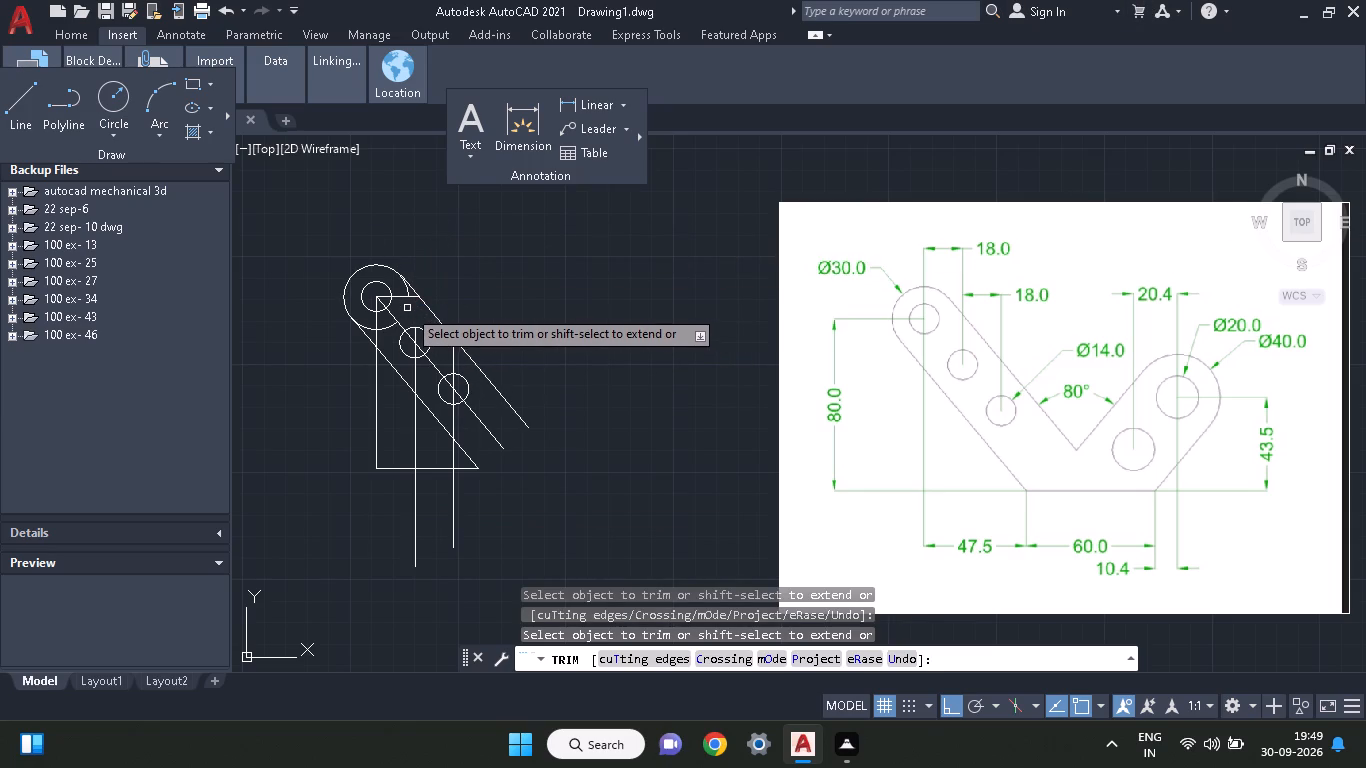
pyautogui.click(409, 302)
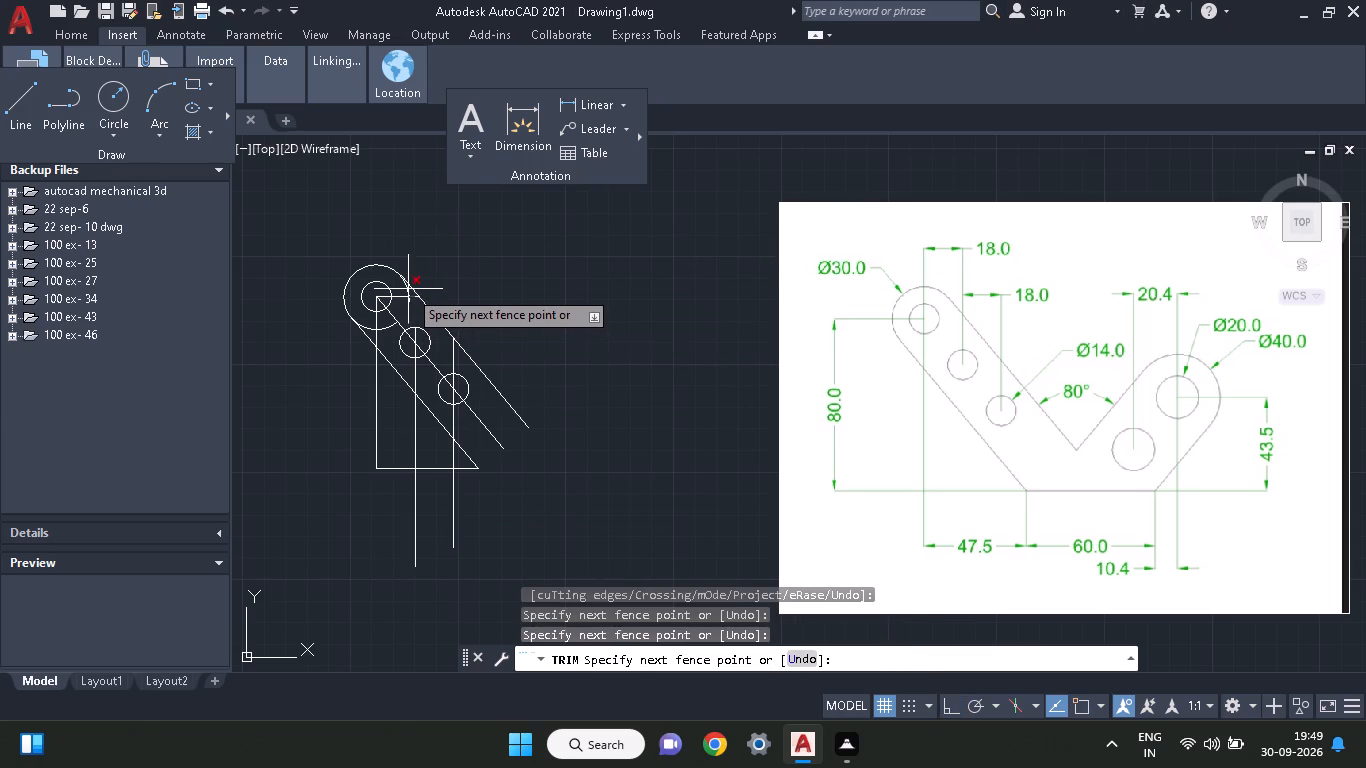
pyautogui.click(399, 301)
pyautogui.click(400, 297)
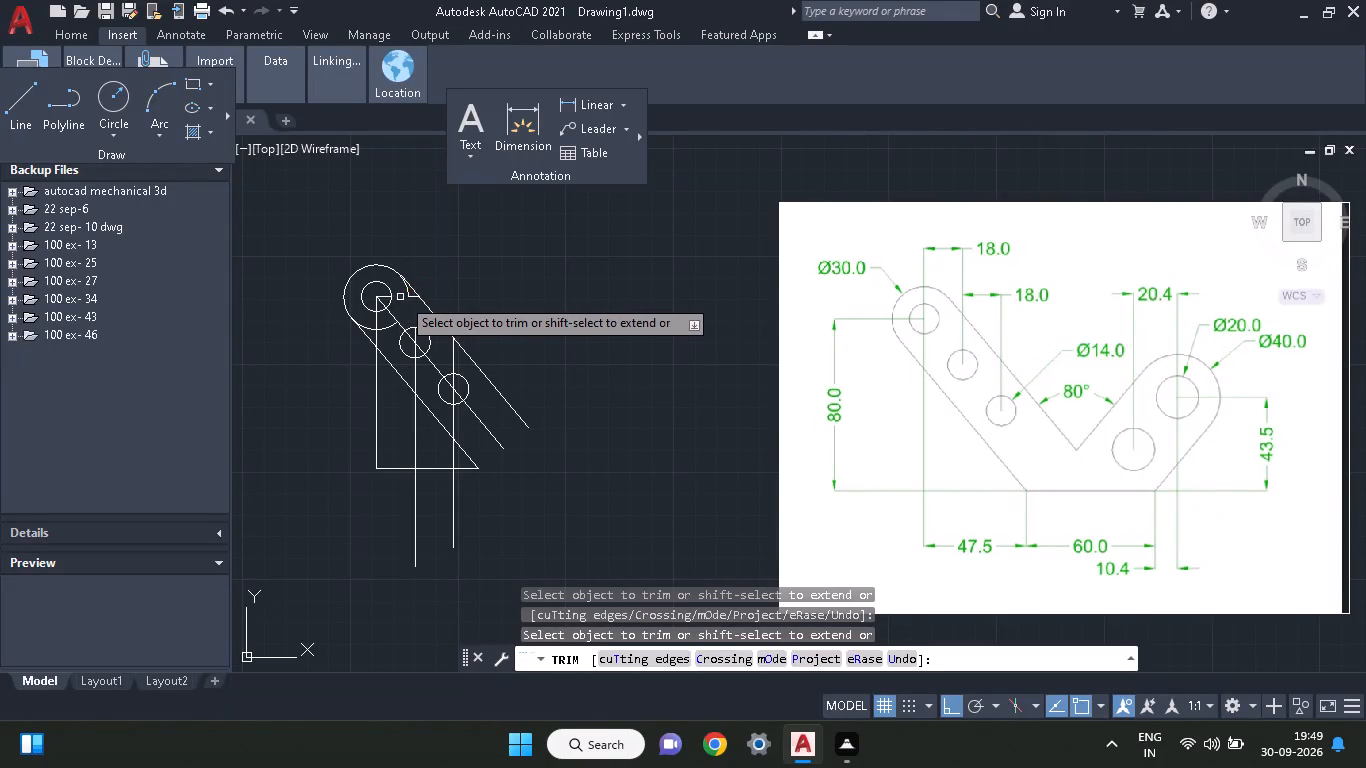
pyautogui.click(405, 293)
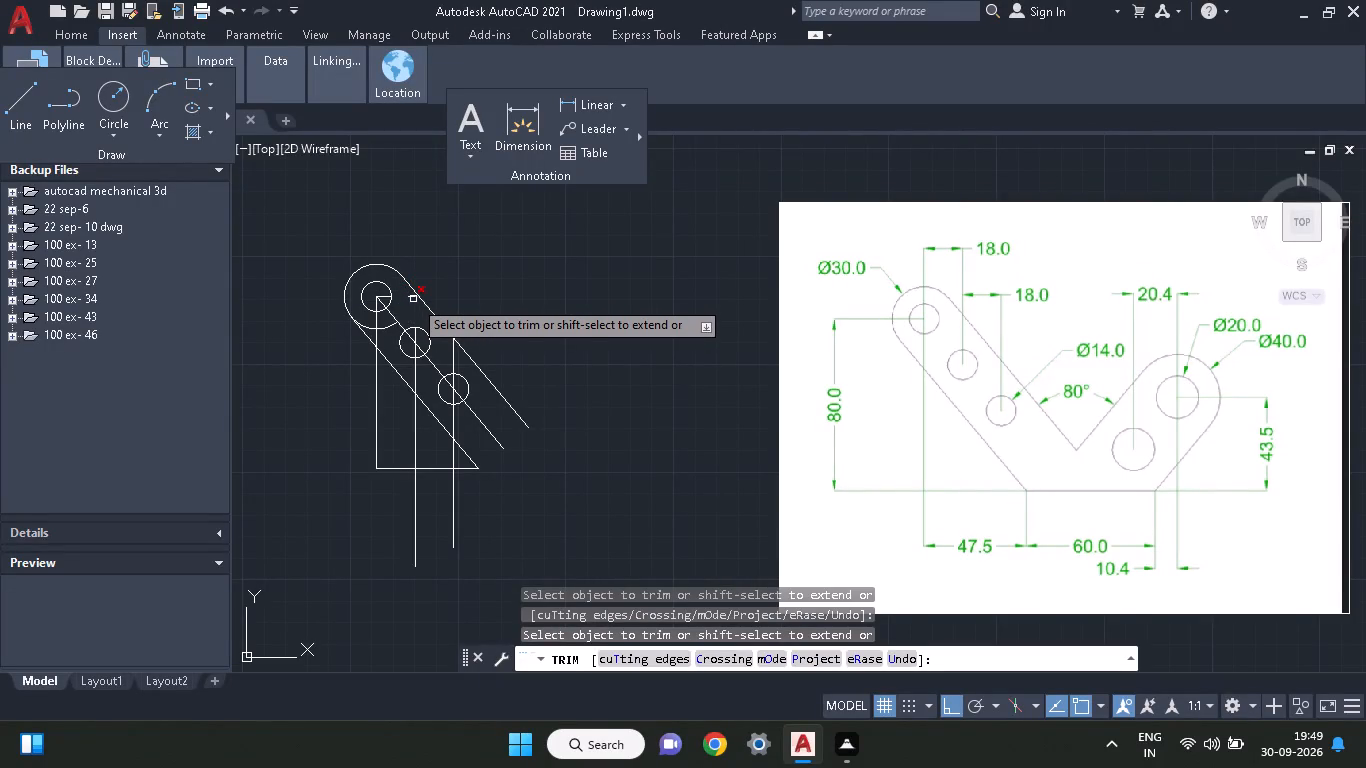
pyautogui.click(413, 299)
# Trim the large circle's remaining arc inside the arm and the leftover construction and centre-line pieces in and around the top hole.
pyautogui.click(389, 328)
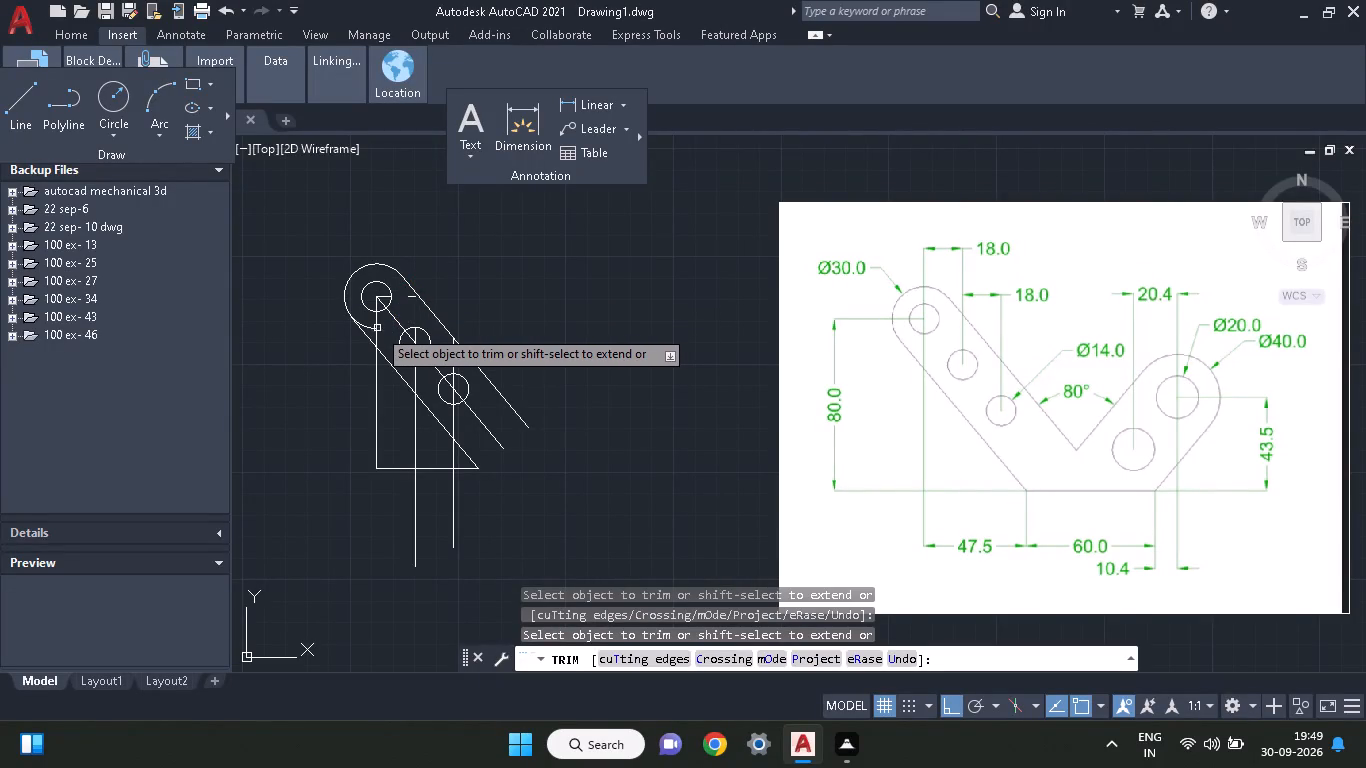
pyautogui.click(375, 328)
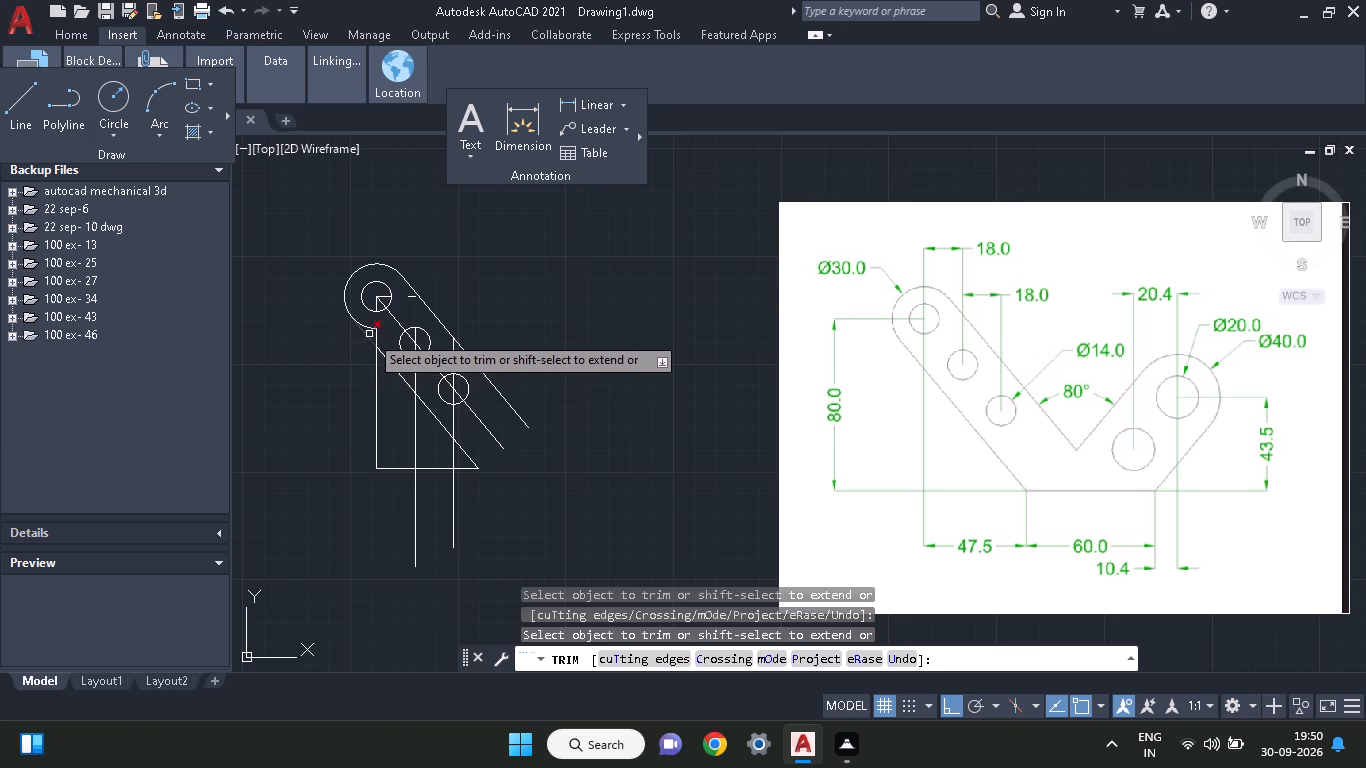
pyautogui.click(370, 328)
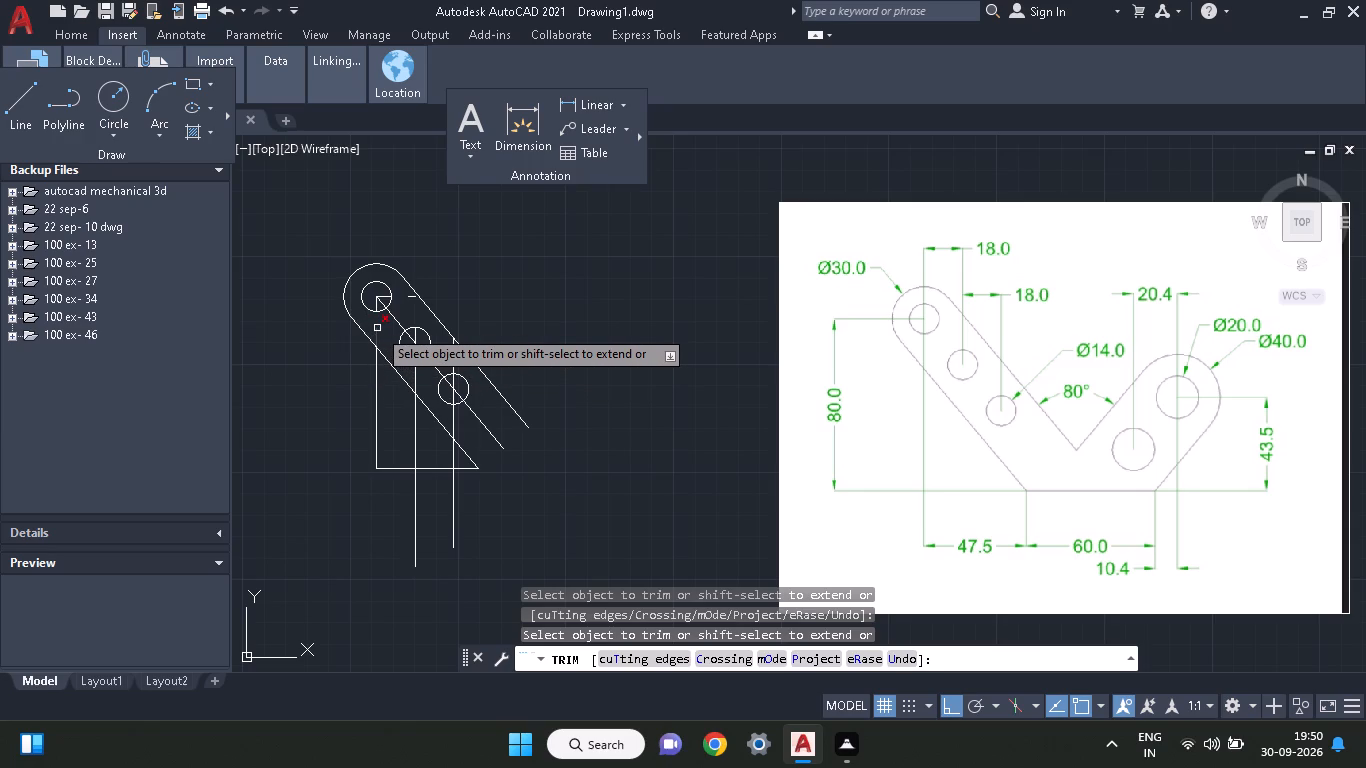
pyautogui.click(377, 328)
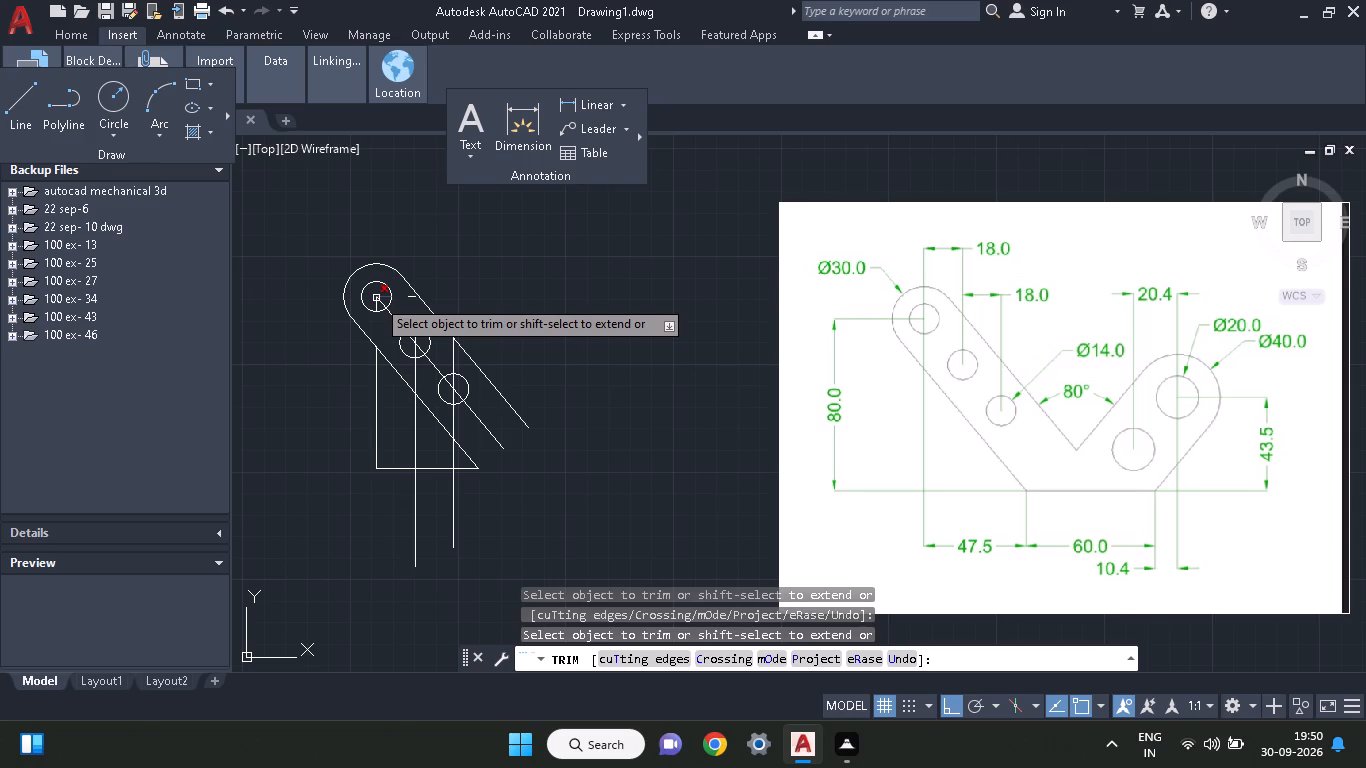
pyautogui.click(376, 298)
pyautogui.click(376, 300)
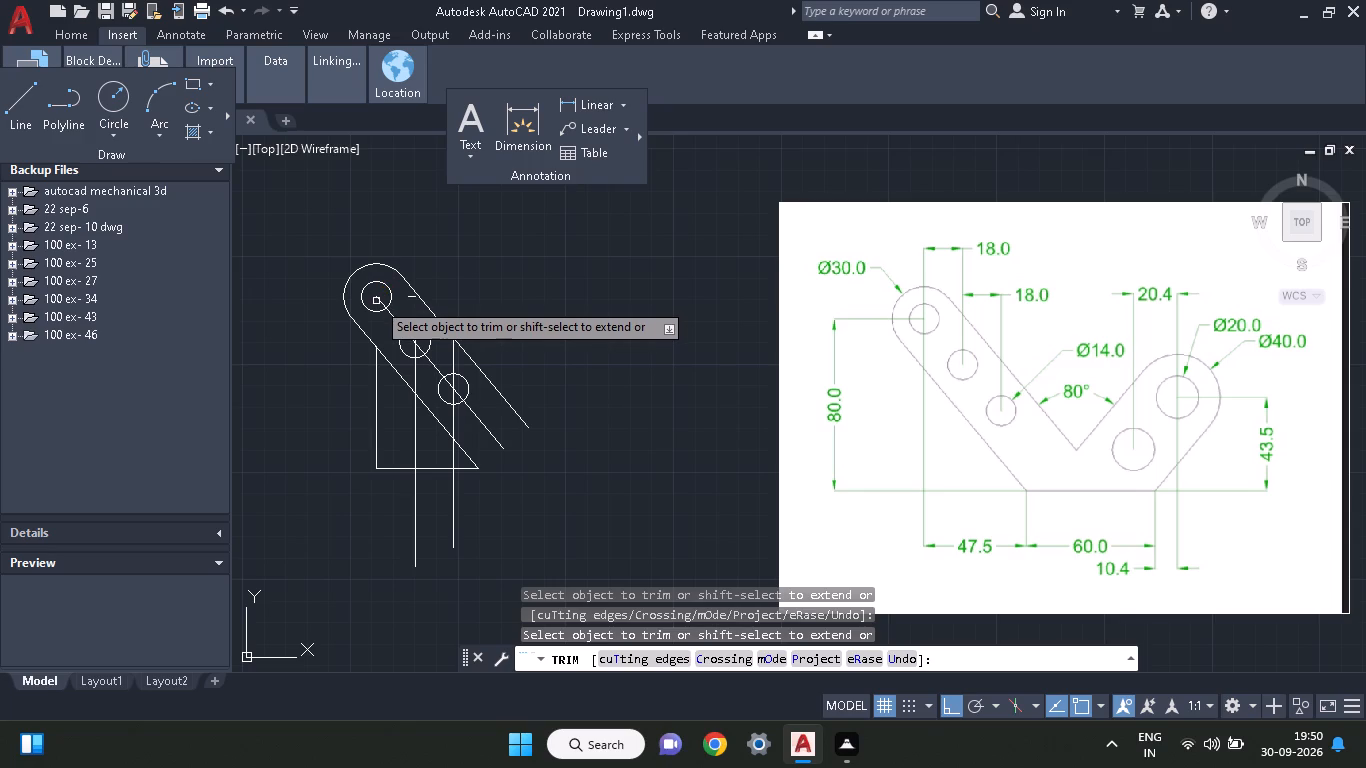
pyautogui.click(380, 306)
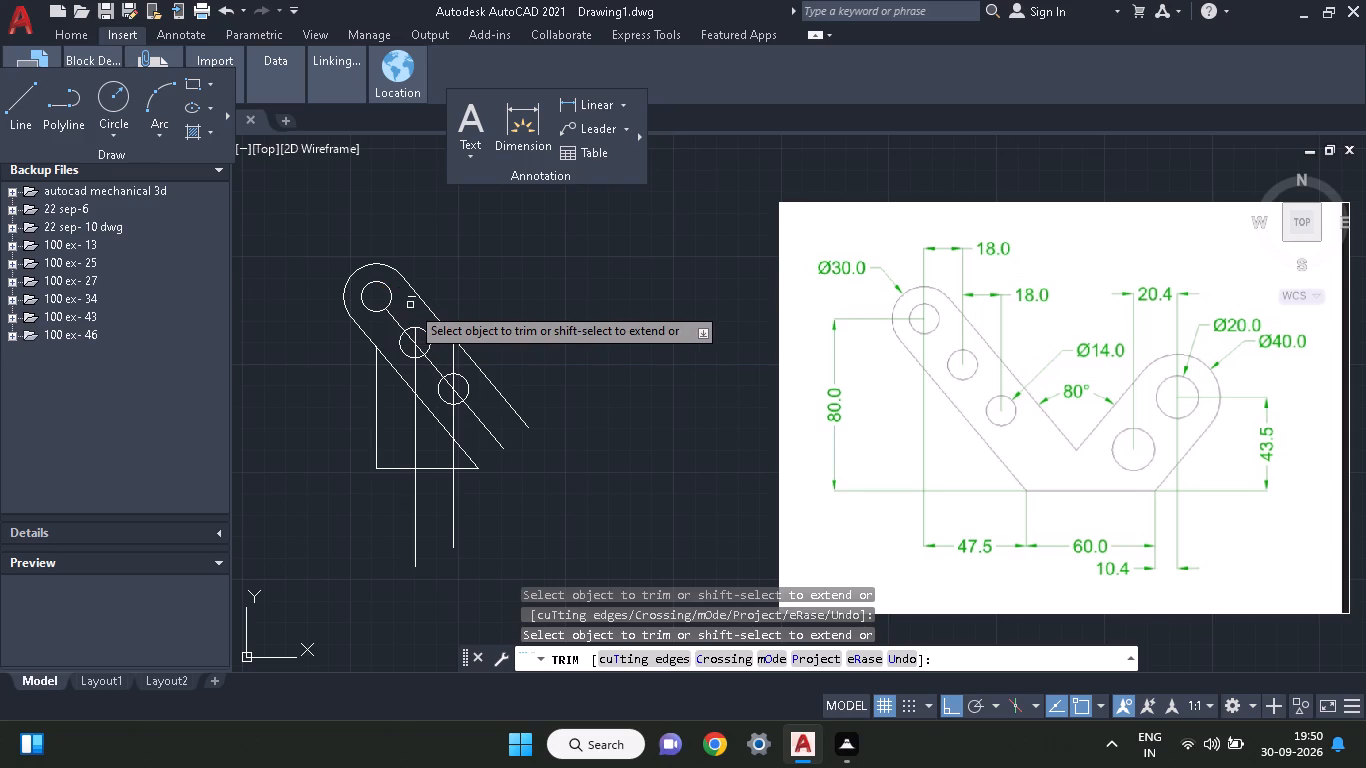
pyautogui.click(410, 299)
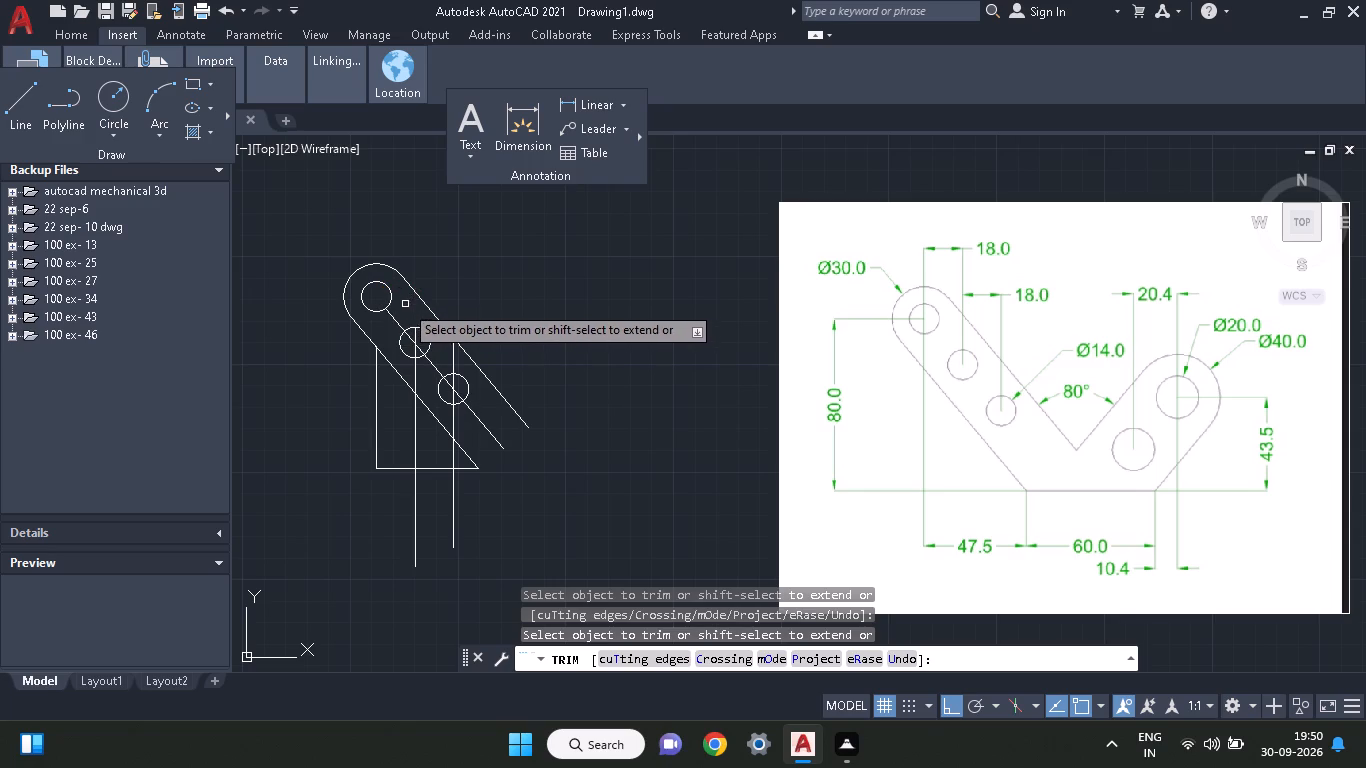
pyautogui.click(399, 322)
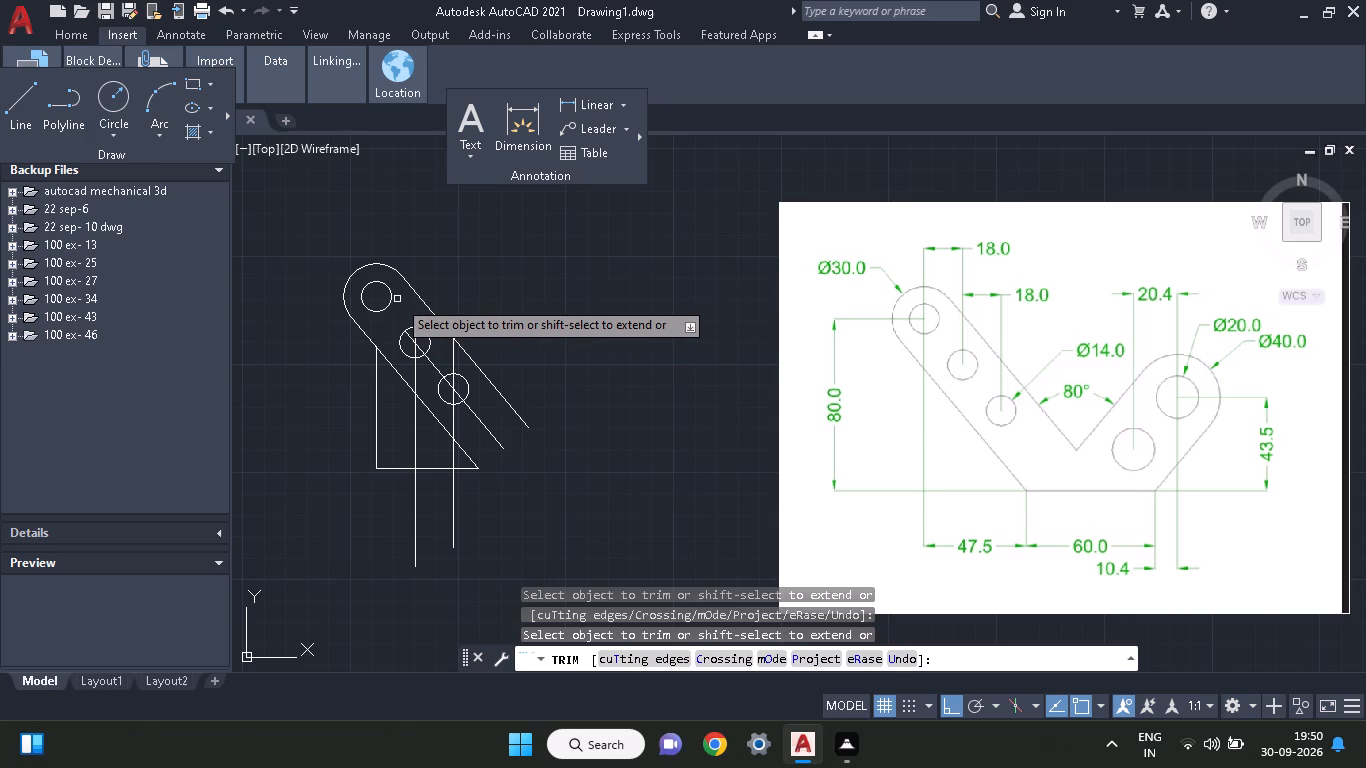
# Trim the vertical and centre lines inside the second hole, below it within the arm, and between it and the third hole.
pyautogui.click(416, 385)
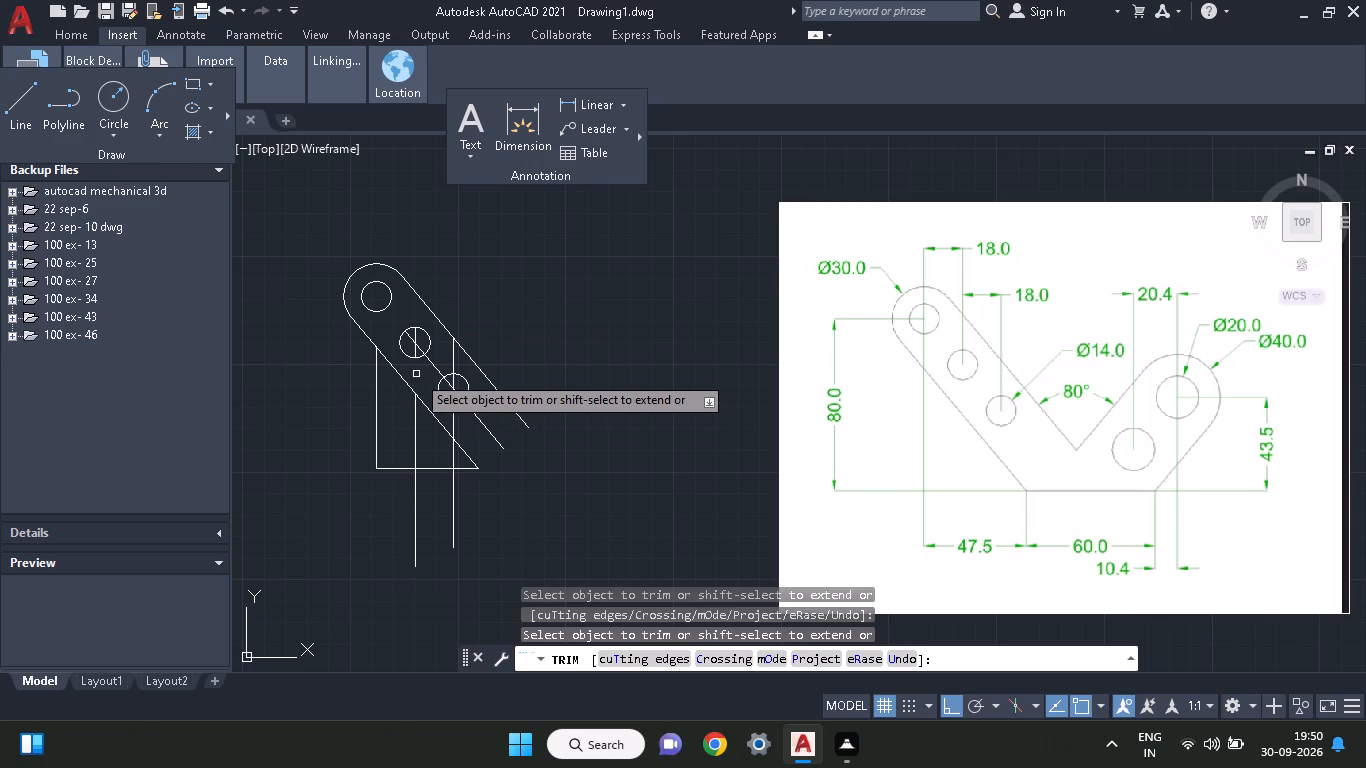
pyautogui.click(418, 346)
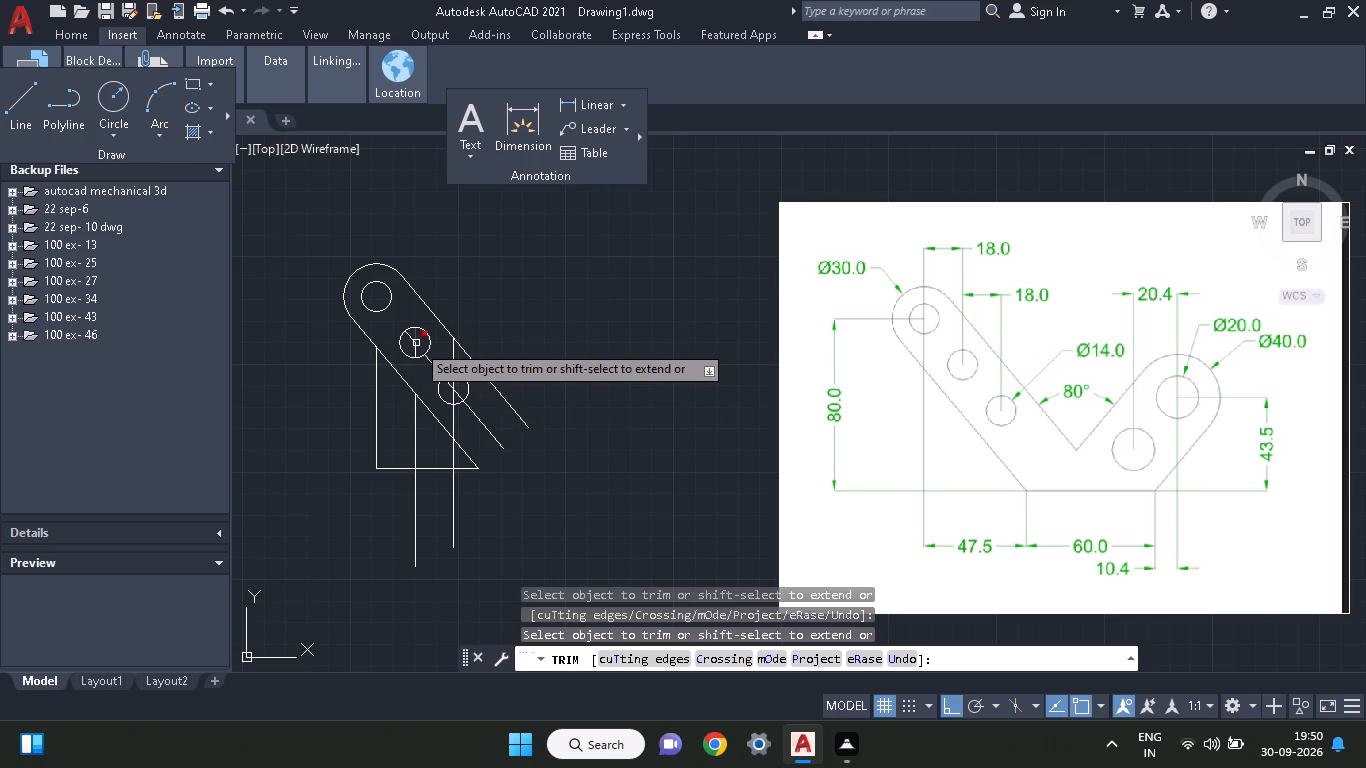
pyautogui.click(415, 342)
pyautogui.click(408, 337)
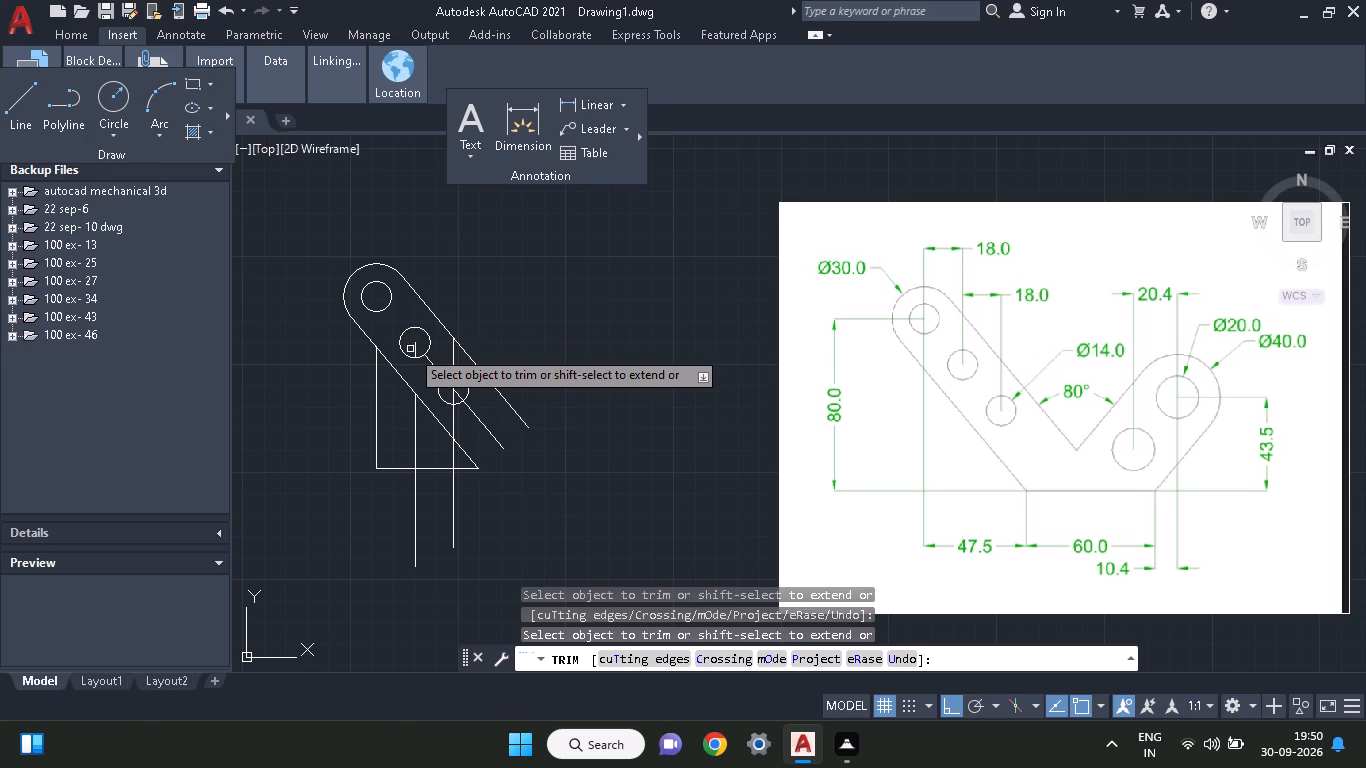
pyautogui.click(414, 350)
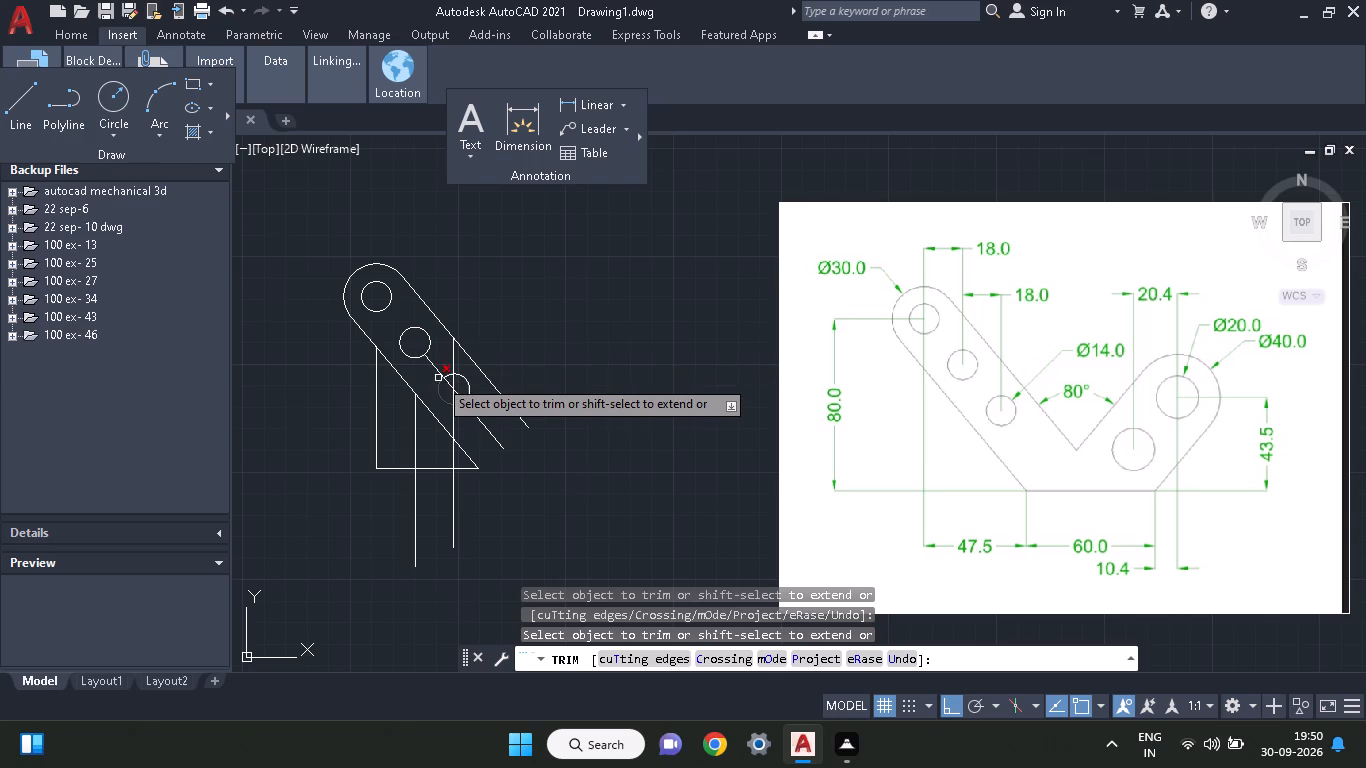
pyautogui.click(435, 367)
# Trim the centre line and vertical construction line inside and around the third hole within the arm, finishing the trimming.
pyautogui.click(451, 386)
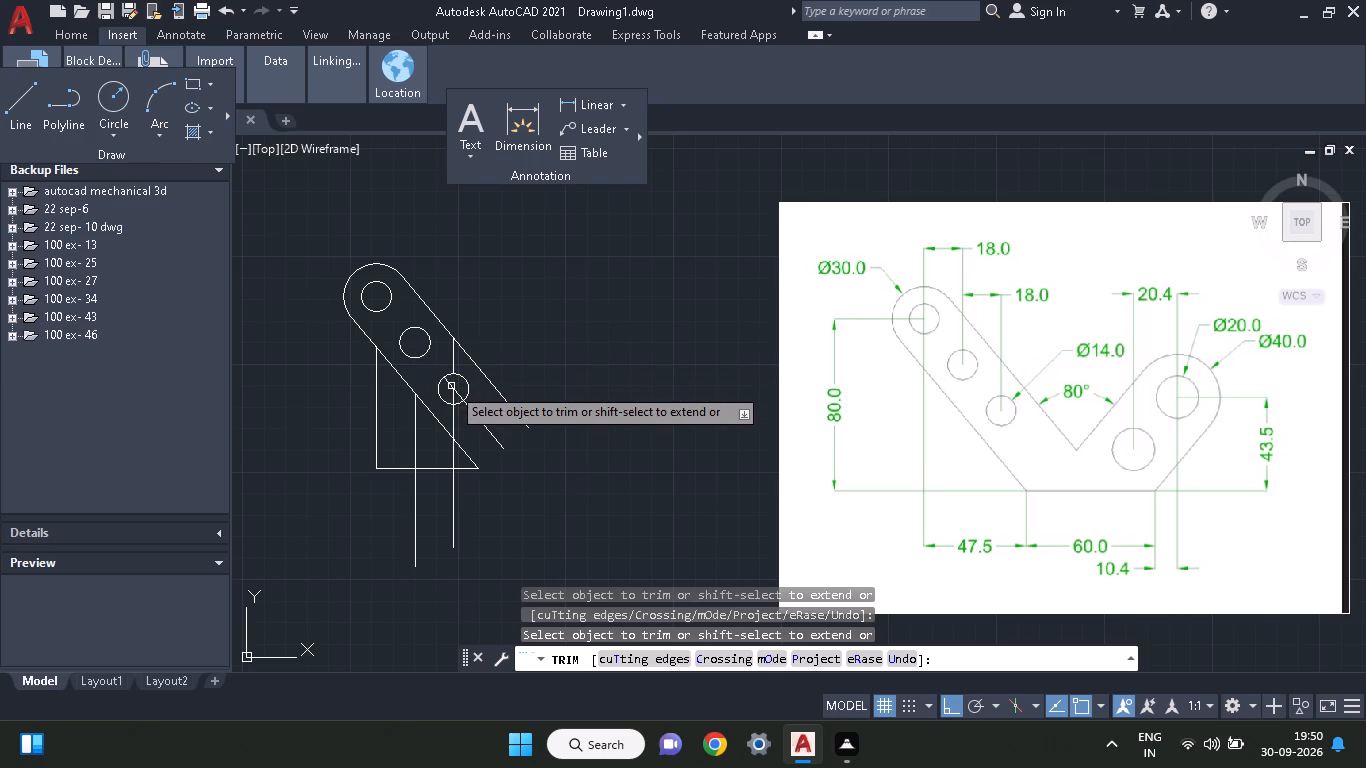
pyautogui.click(446, 386)
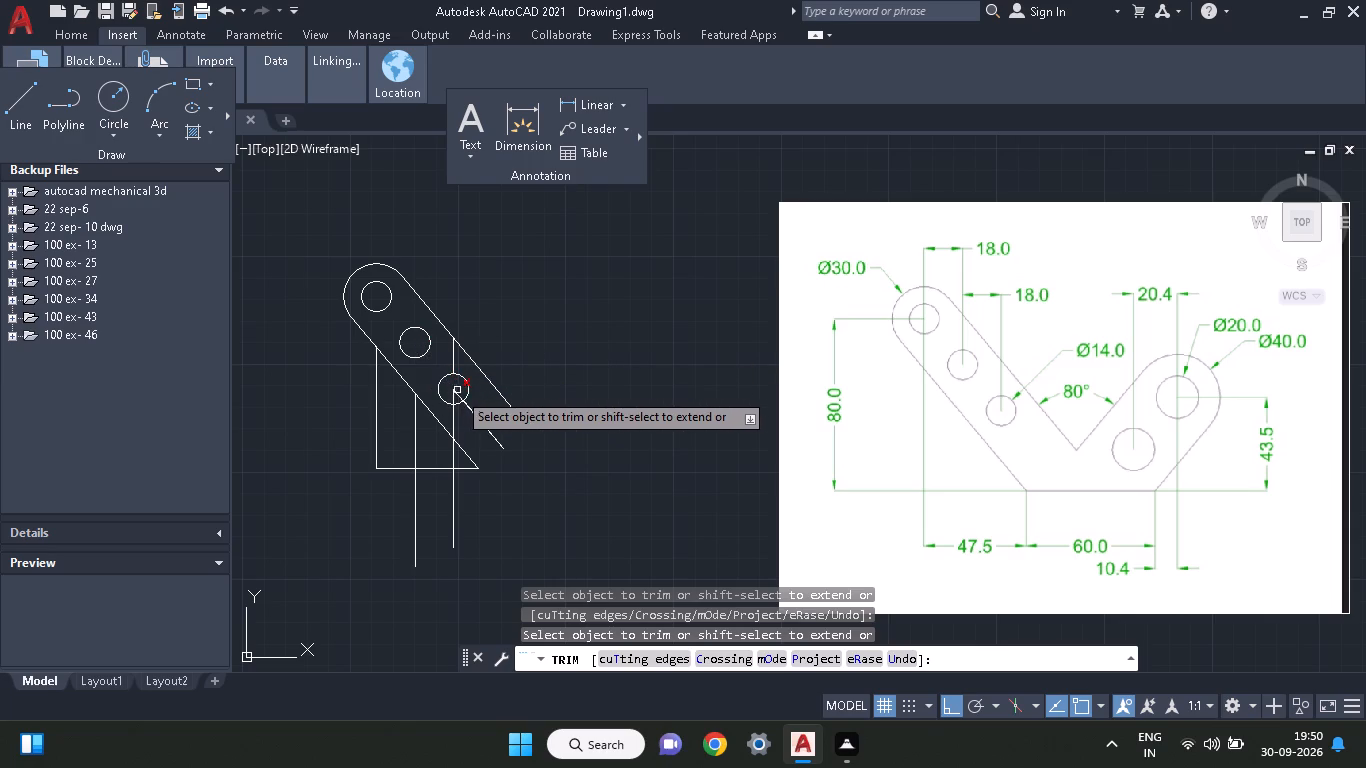
pyautogui.click(459, 391)
pyautogui.click(450, 395)
pyautogui.click(451, 395)
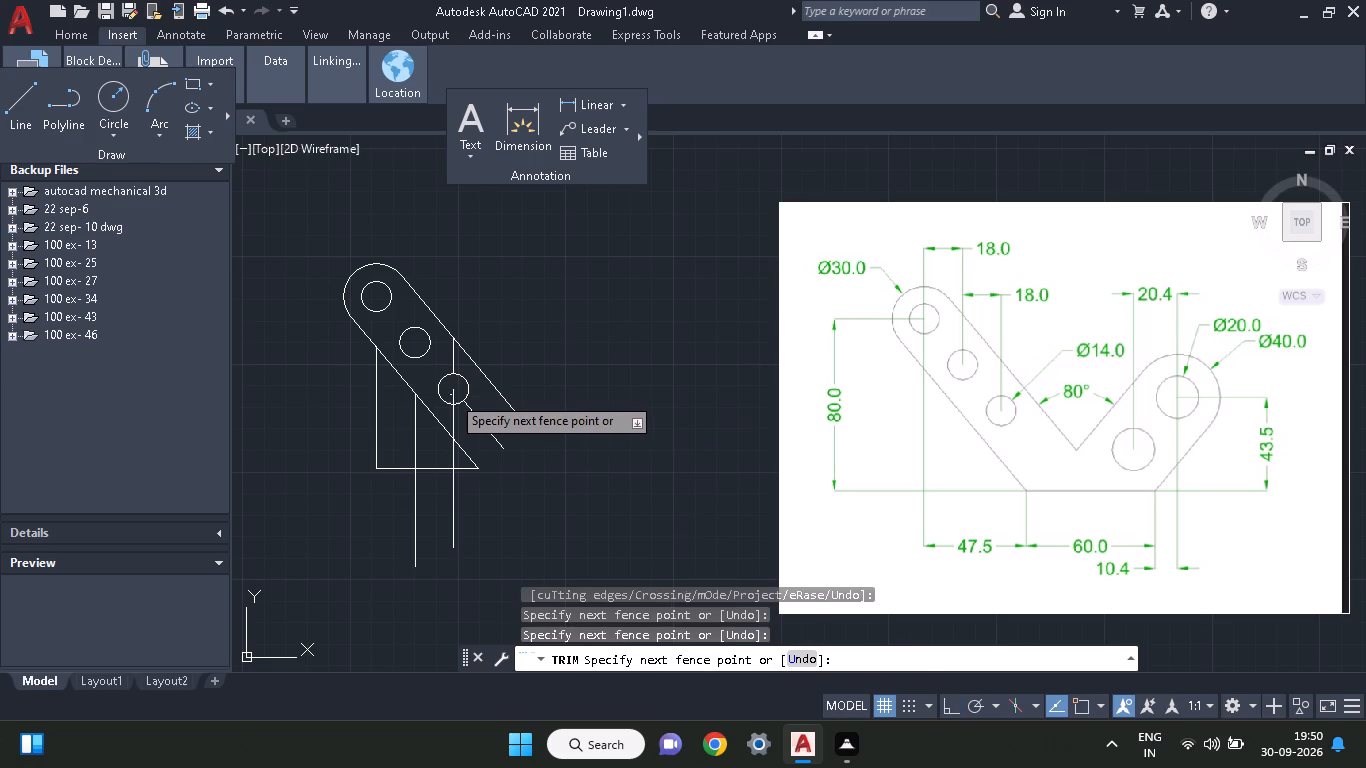
pyautogui.click(451, 395)
pyautogui.click(453, 368)
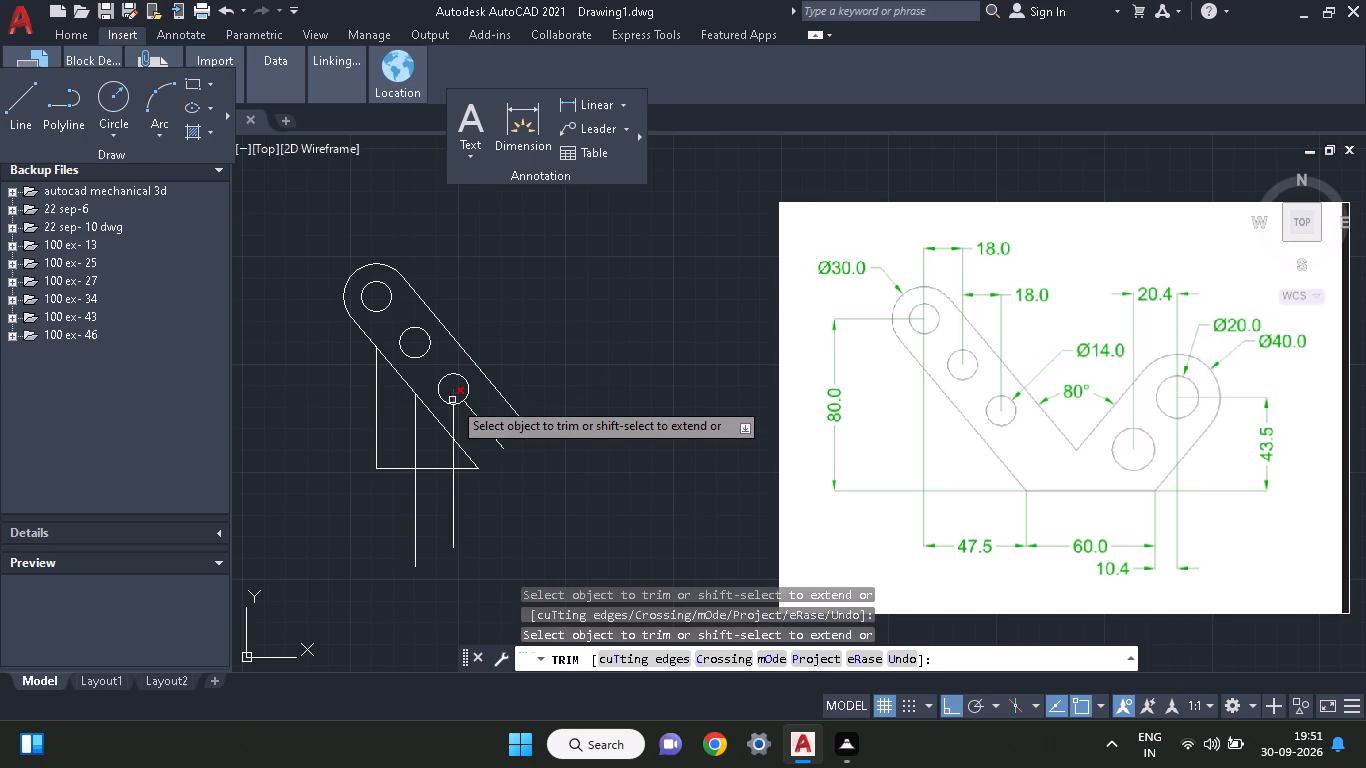
pyautogui.click(452, 400)
pyautogui.click(475, 414)
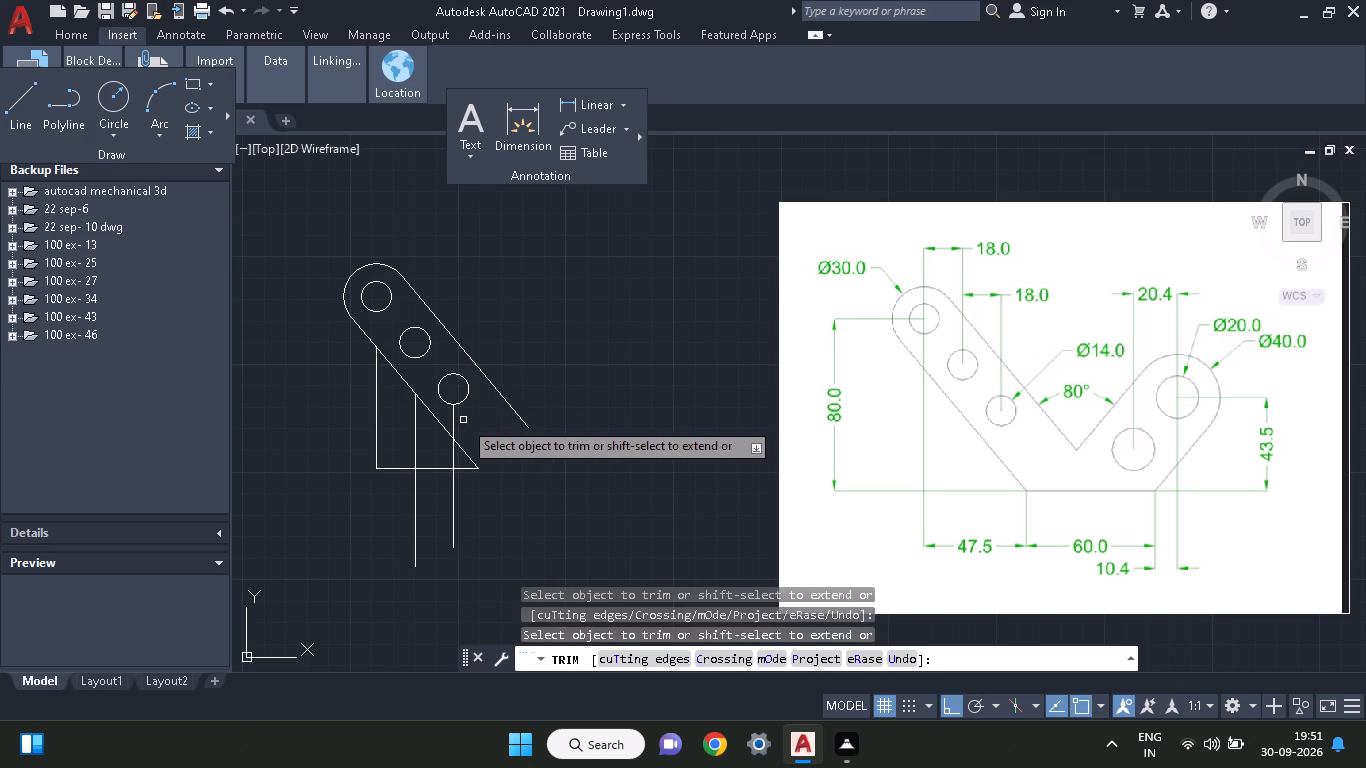
pyautogui.click(454, 423)
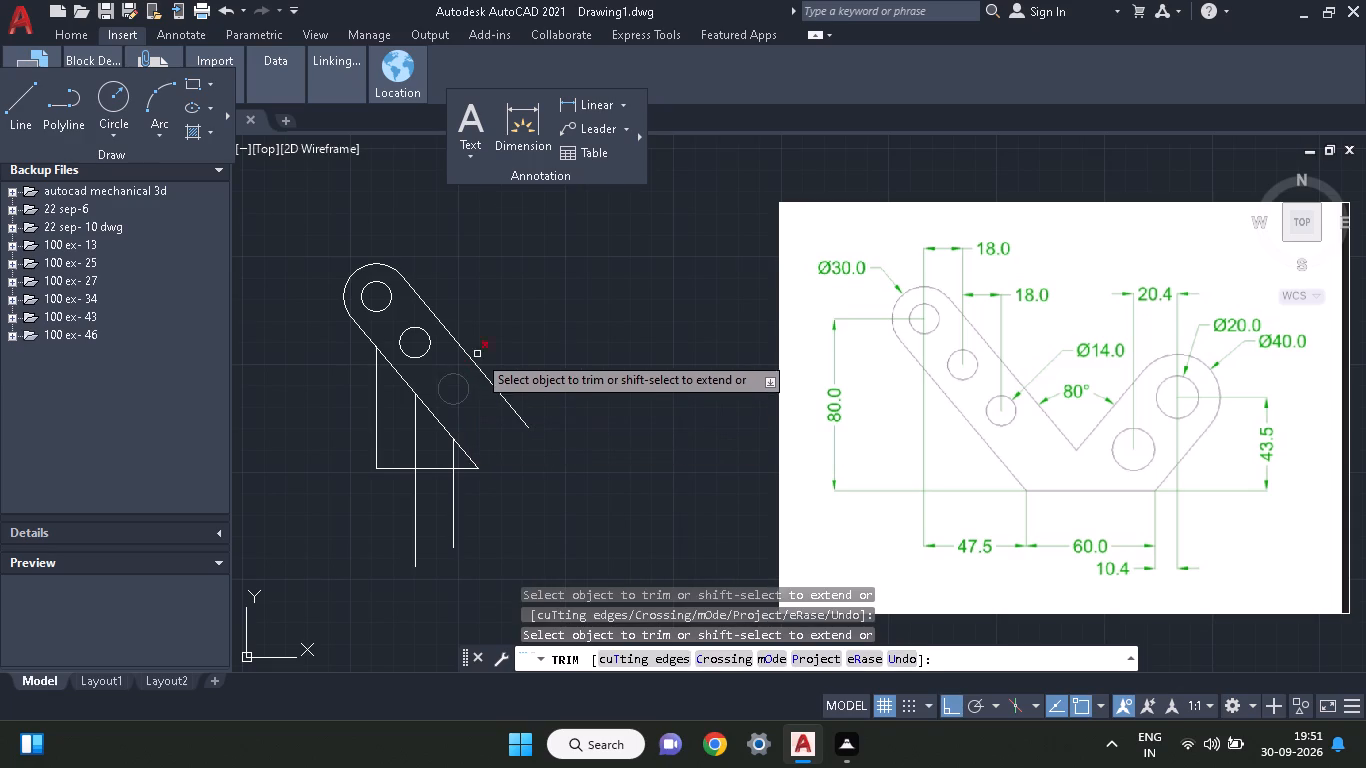
pyautogui.rightClick(503, 265)
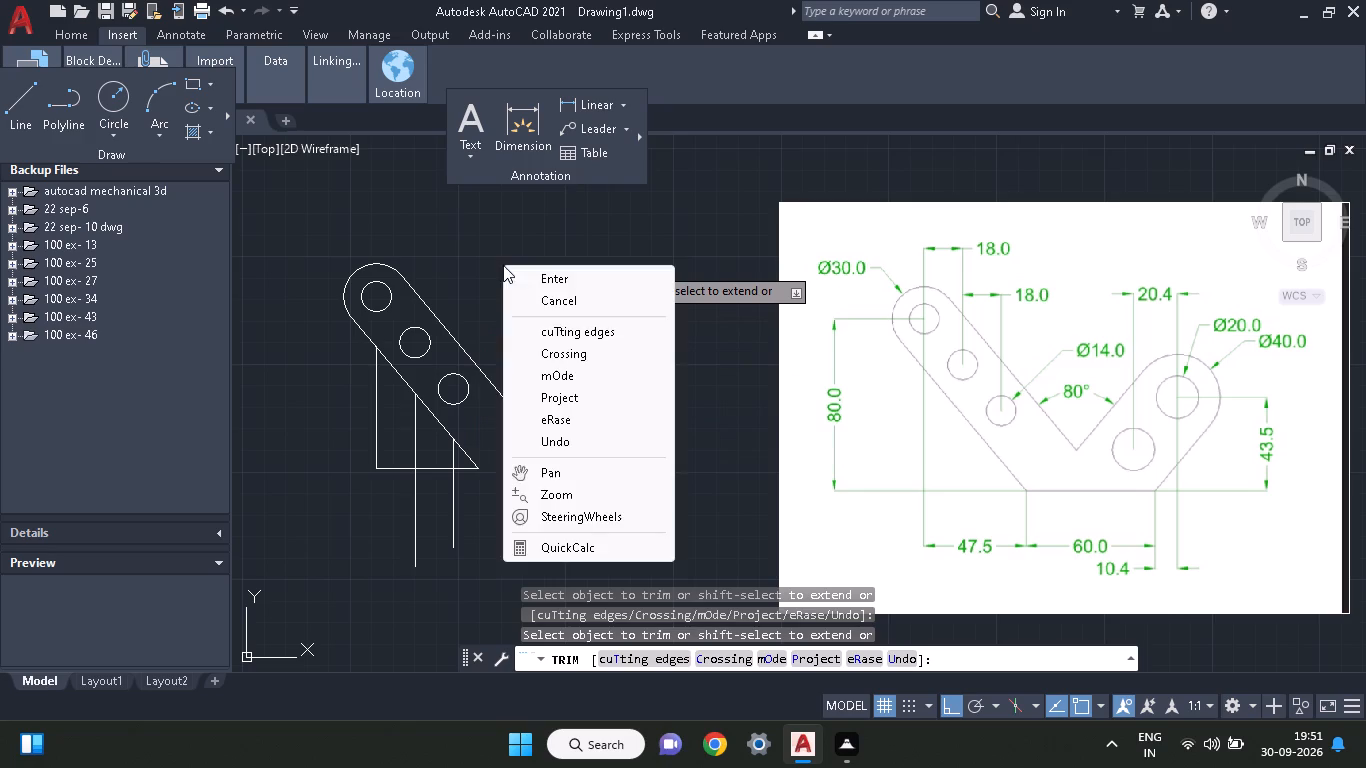
pyautogui.click(516, 271)
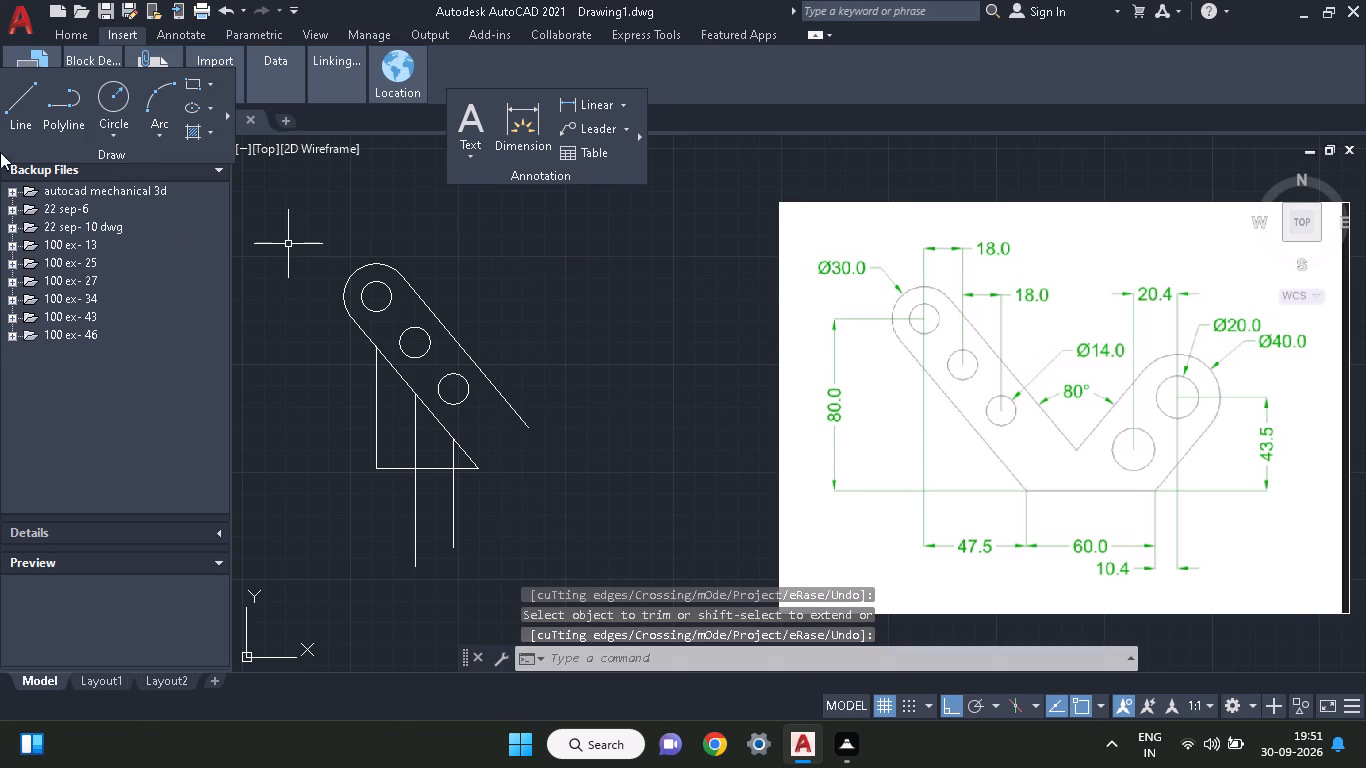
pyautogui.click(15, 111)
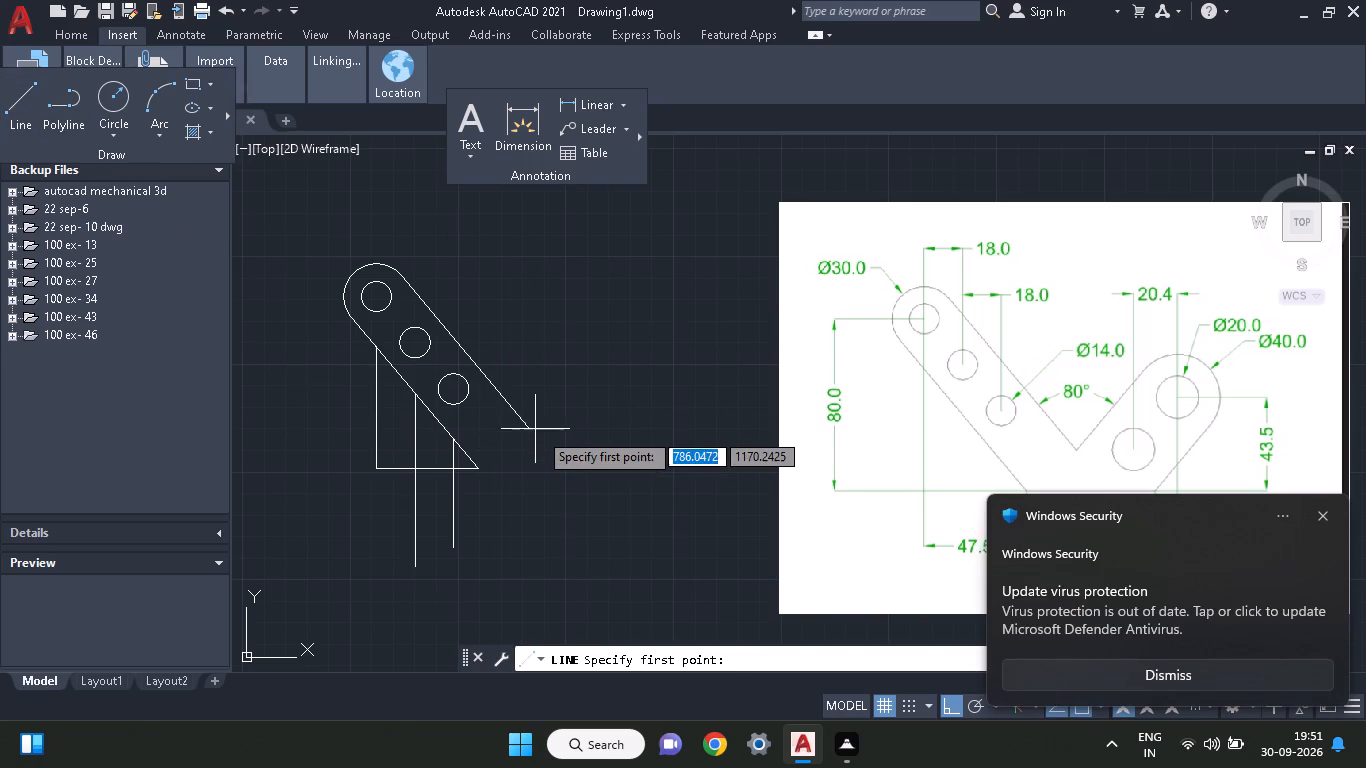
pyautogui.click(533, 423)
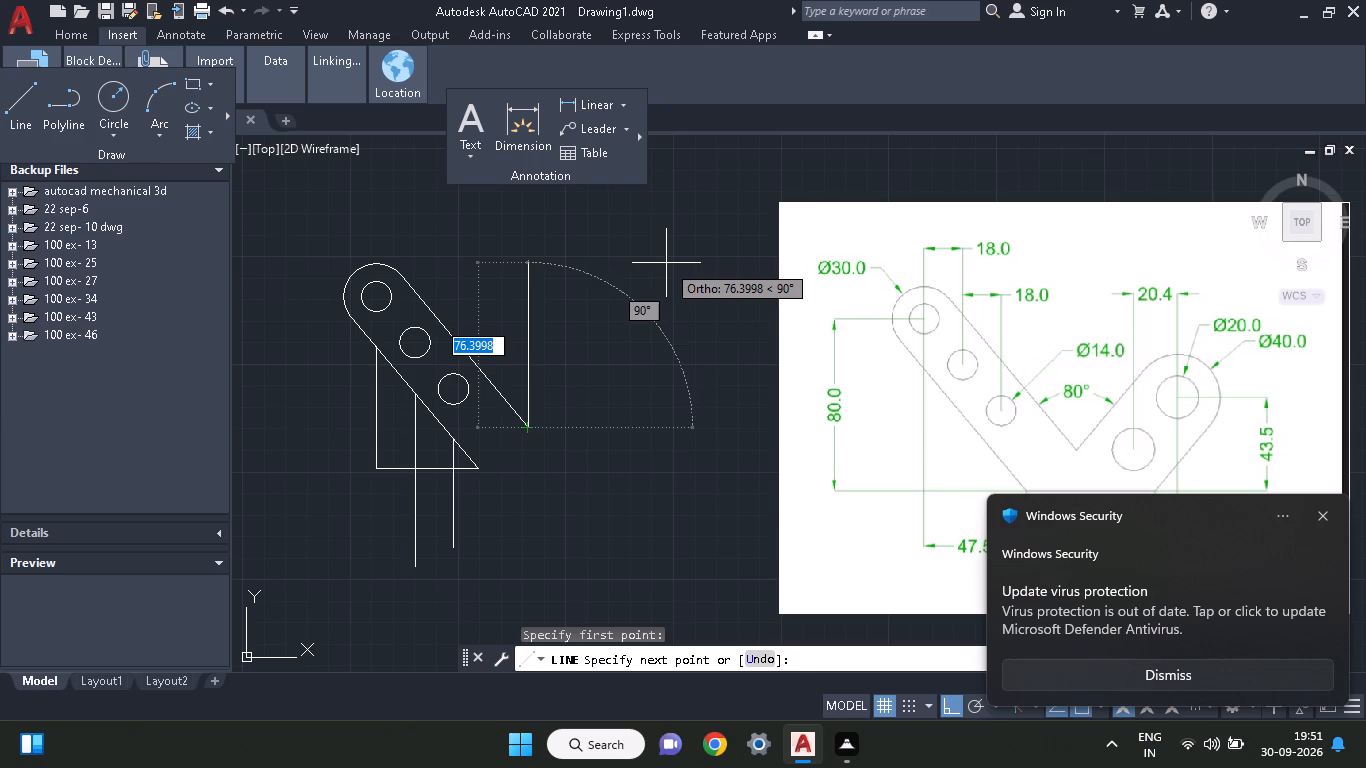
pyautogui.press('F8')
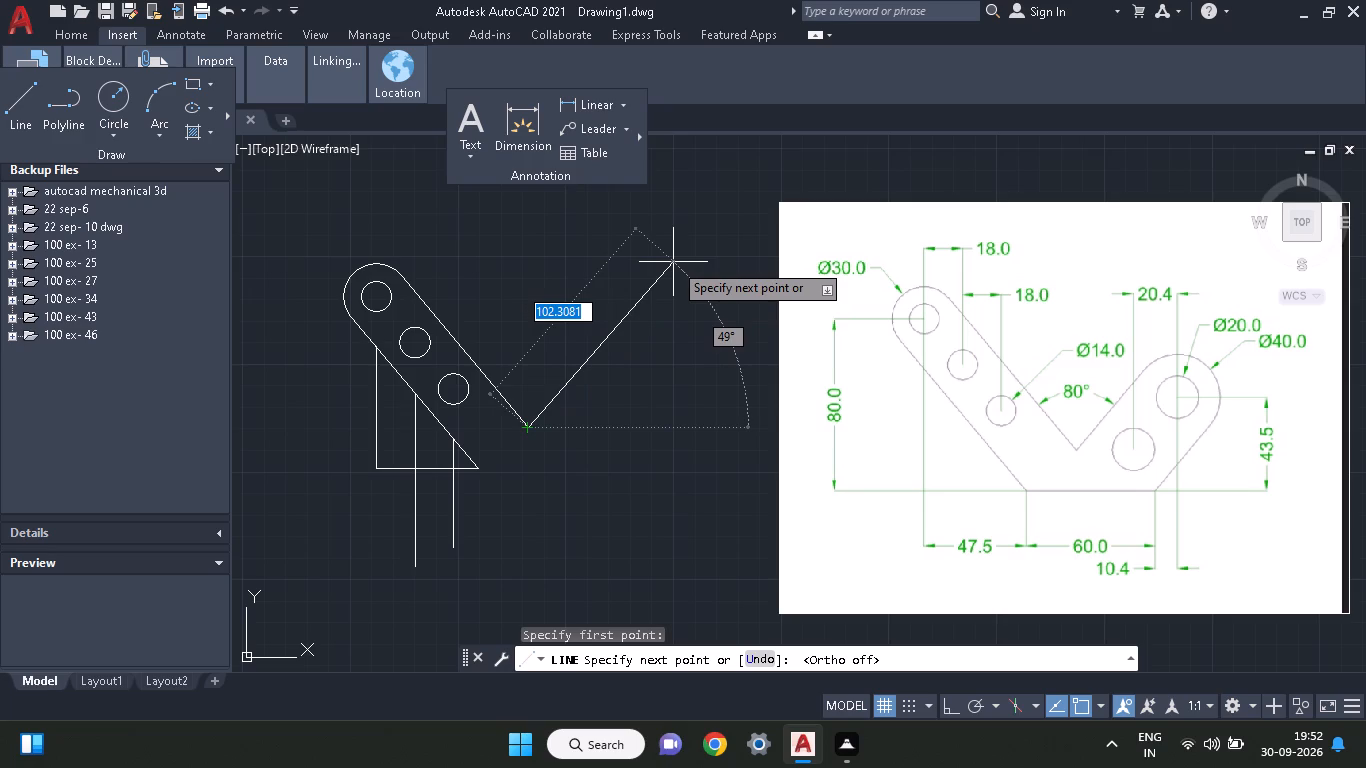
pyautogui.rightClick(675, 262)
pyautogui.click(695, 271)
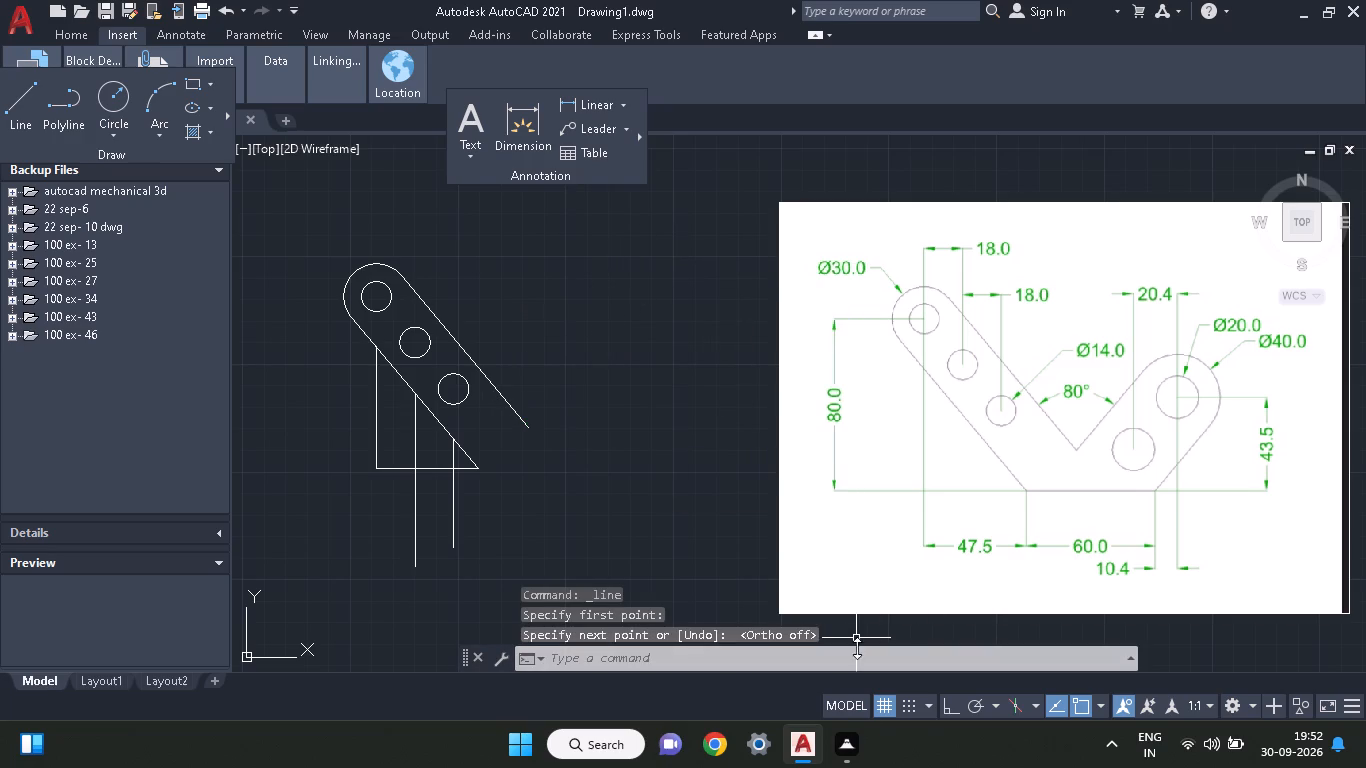
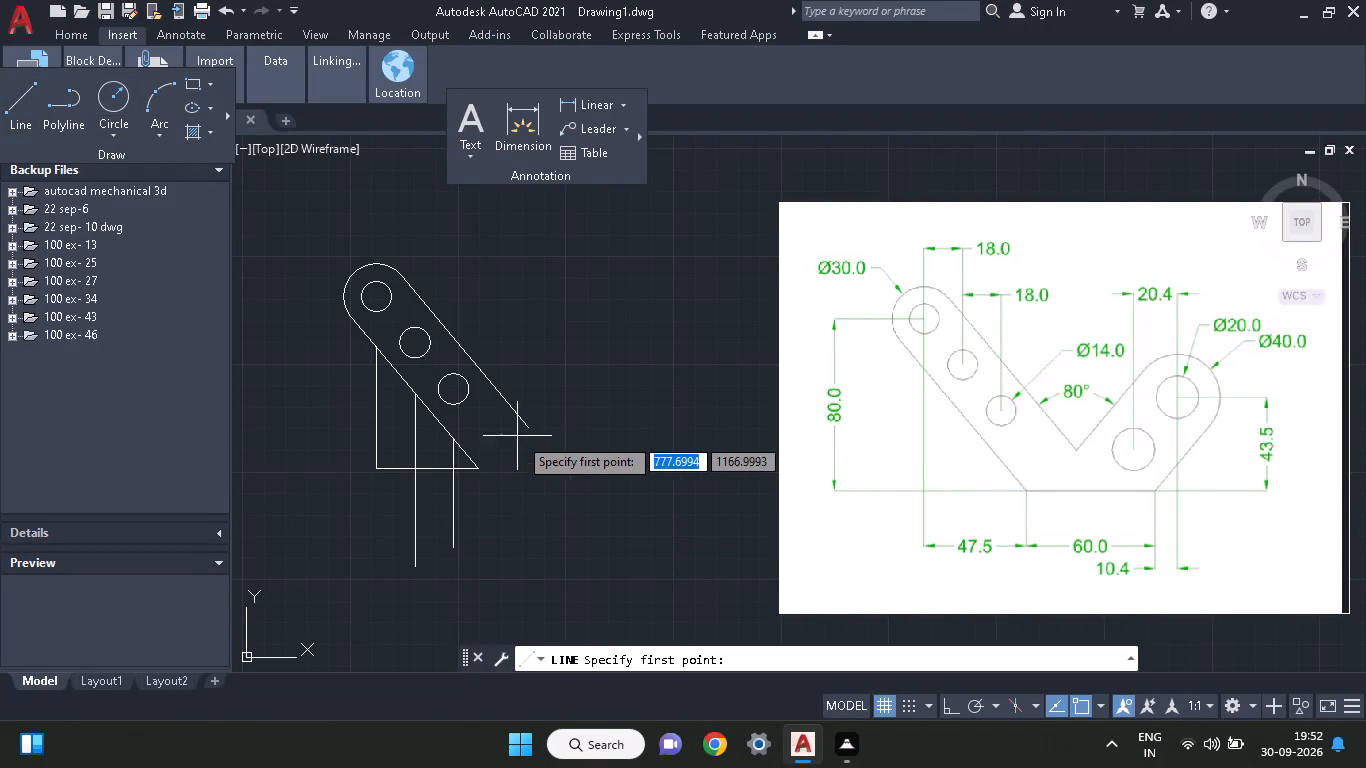
# Draw the right arm's upper edge from the lower end of the left arm's upper edge, 100 long at 40°.
pyautogui.click(522, 434)
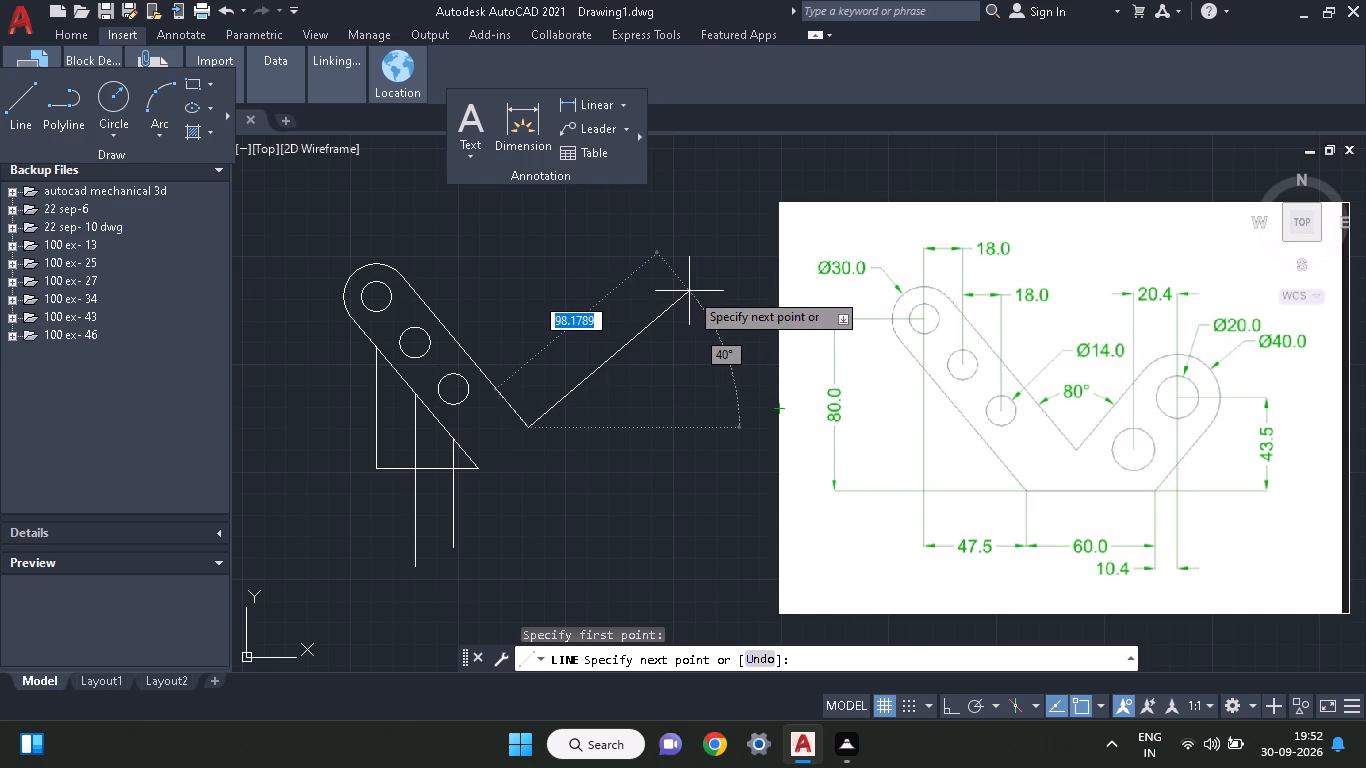
pyautogui.write('10')
pyautogui.press('0')
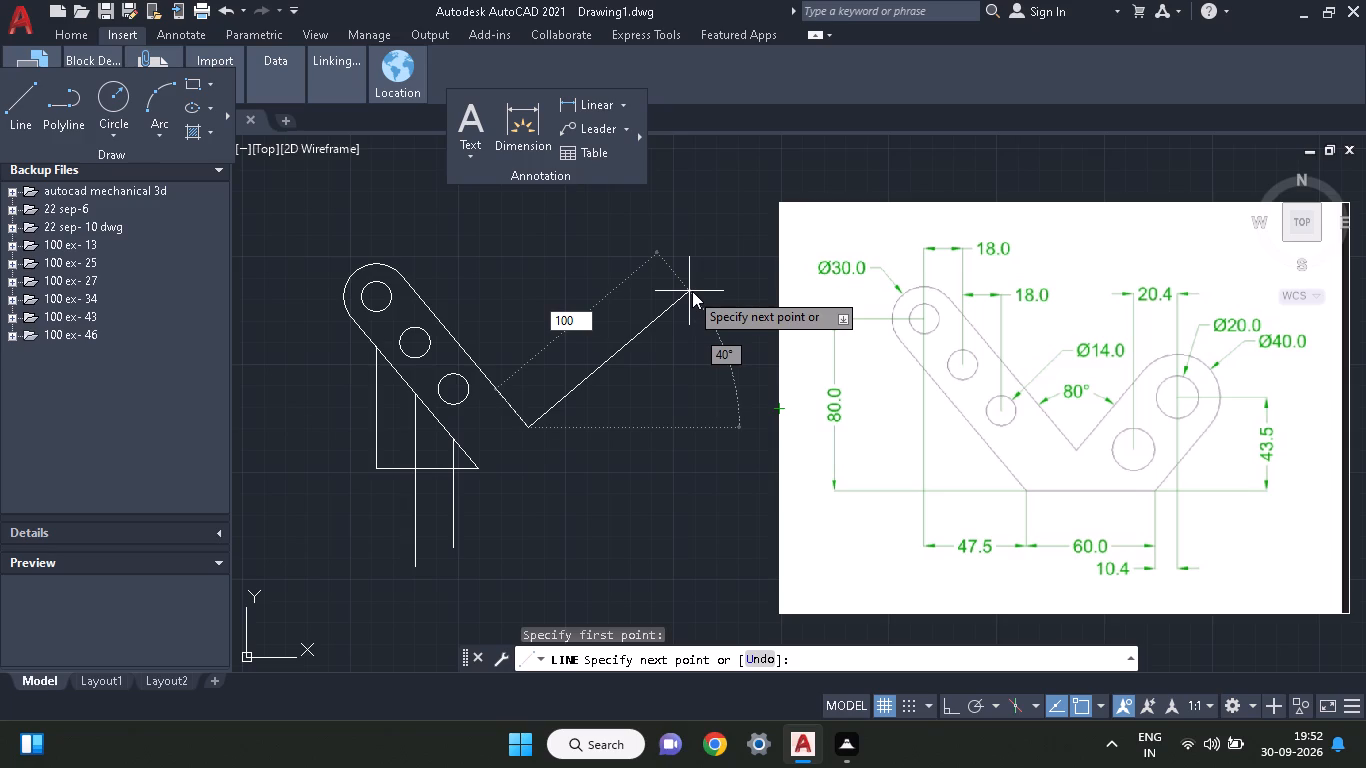
pyautogui.press('Tab')
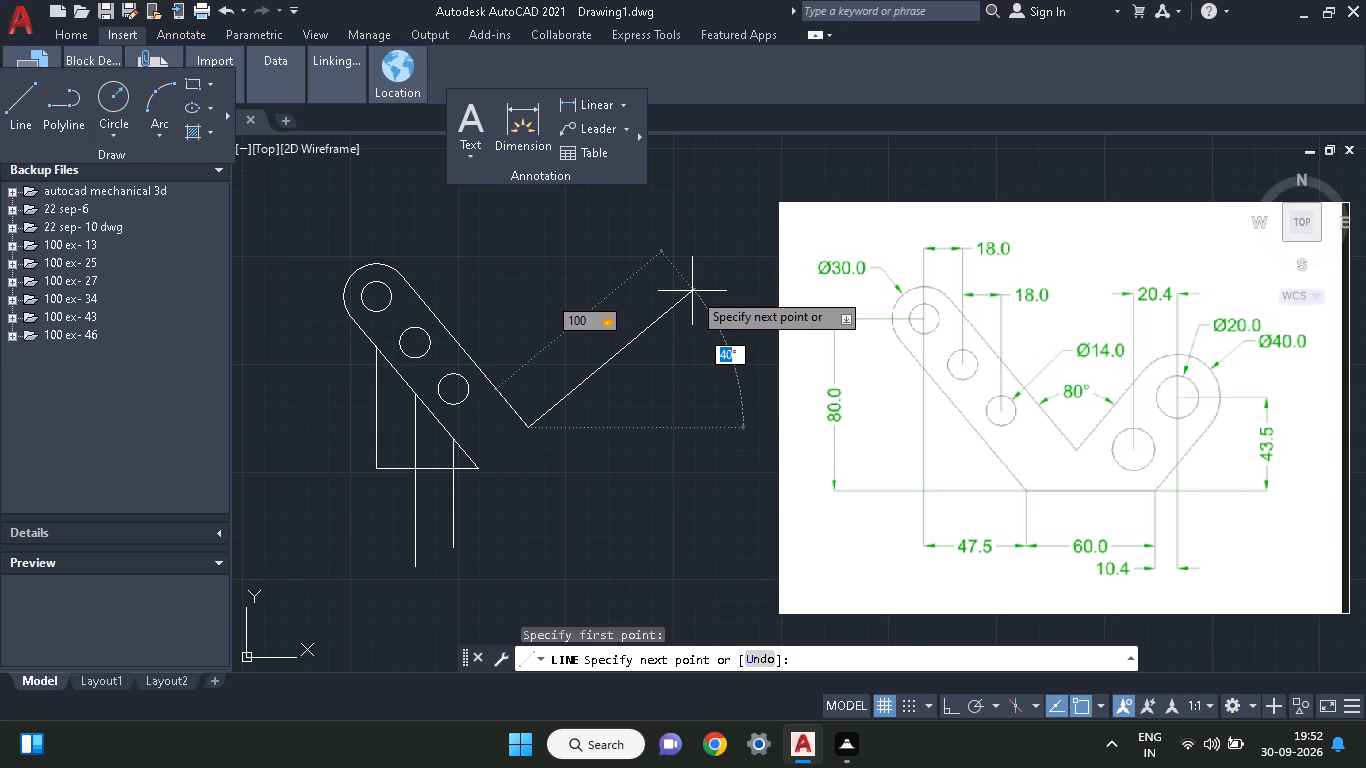
pyautogui.write('40')
pyautogui.press('Return')
pyautogui.press('Return')
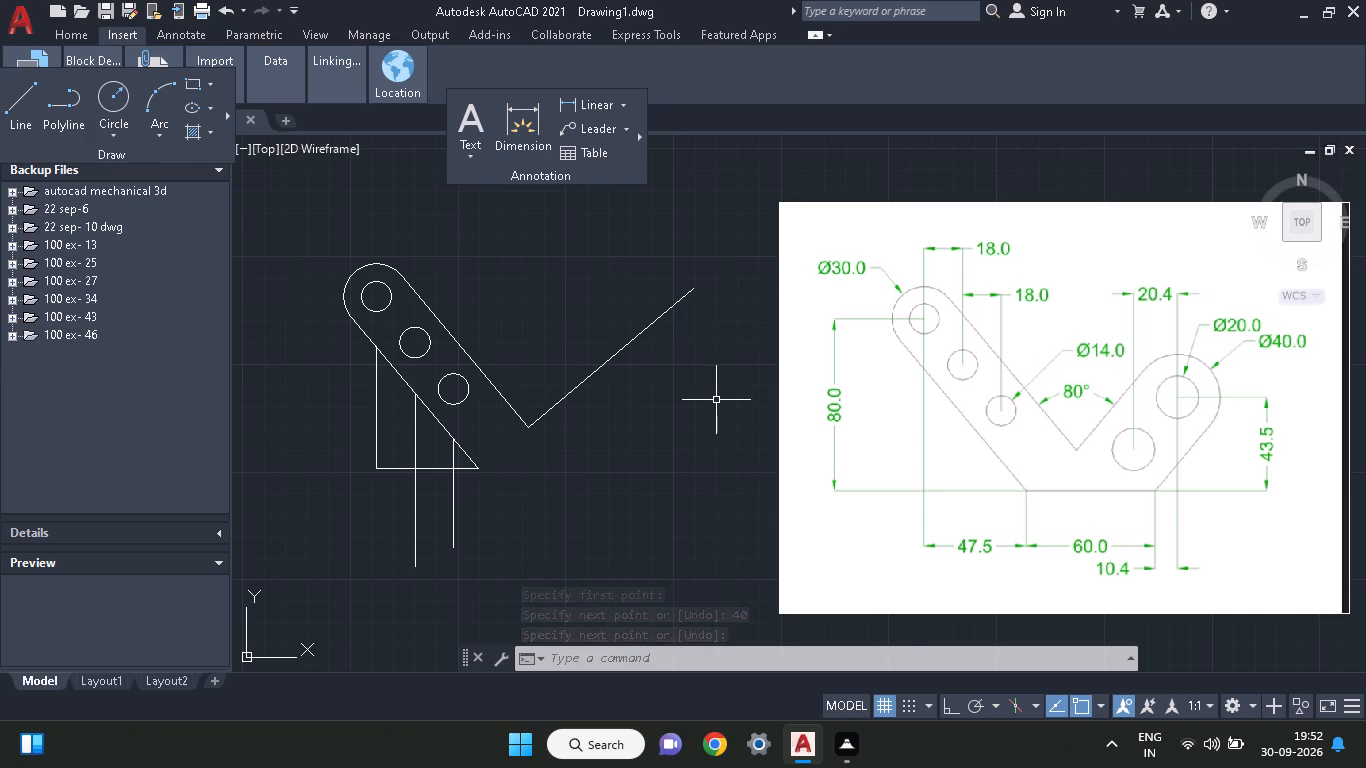
# Draw the bracket's horizontal base line, 60 long, rightward from the lower end of the left arm's lower edge.
pyautogui.click(8, 111)
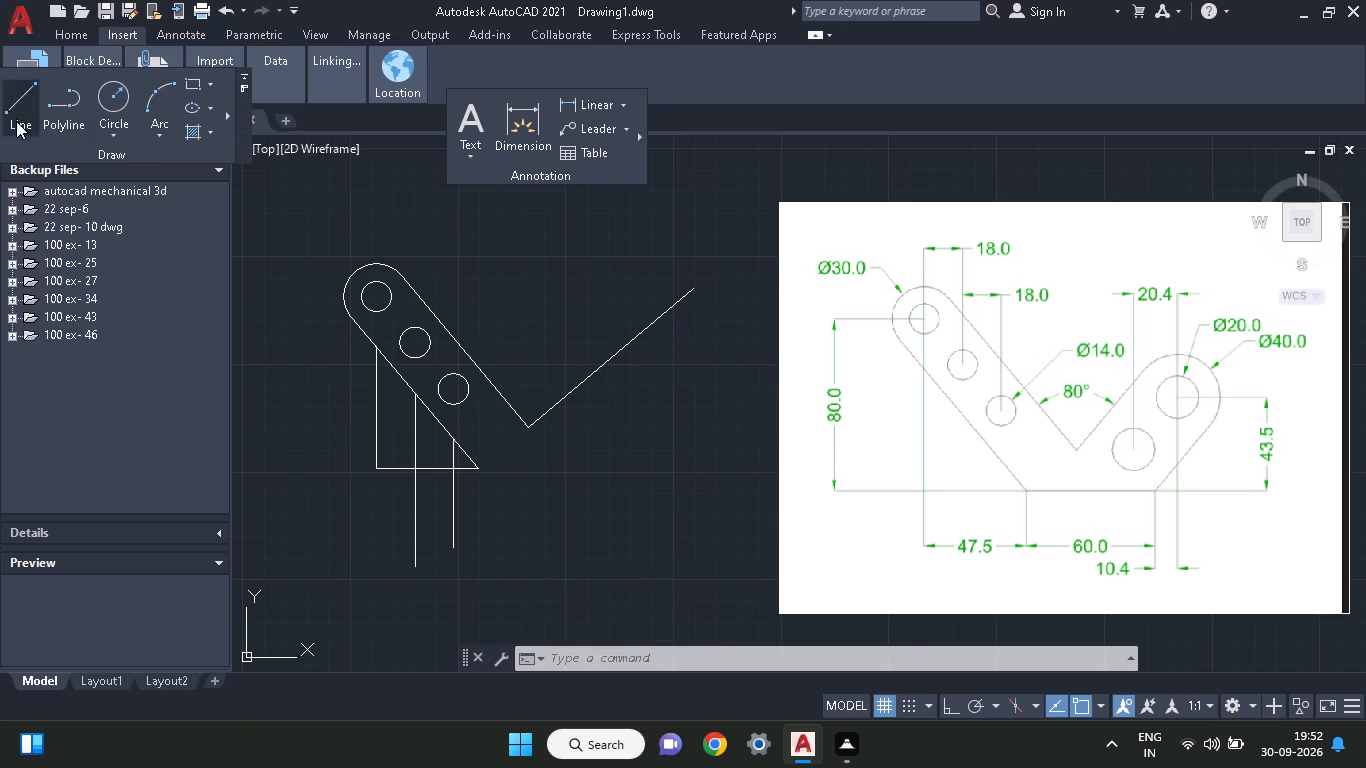
pyautogui.click(483, 471)
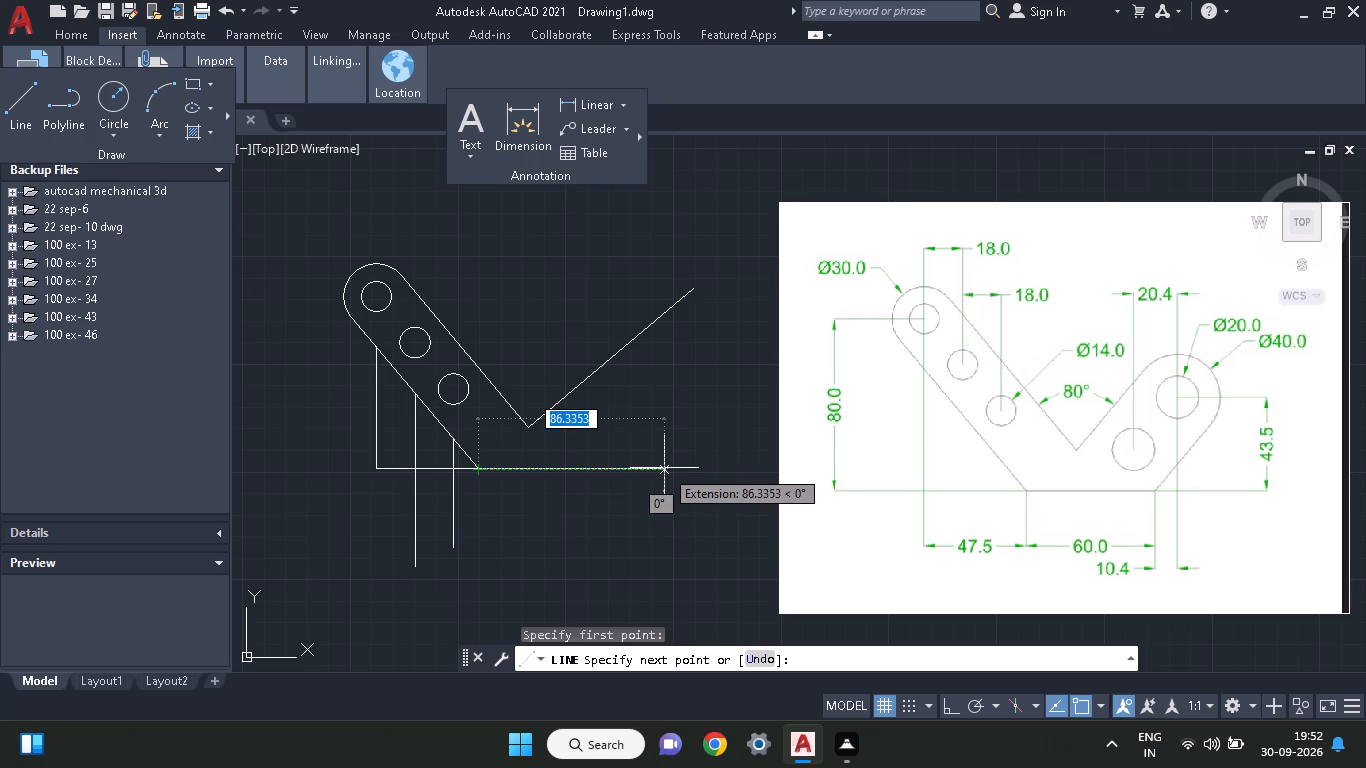
pyautogui.write('60')
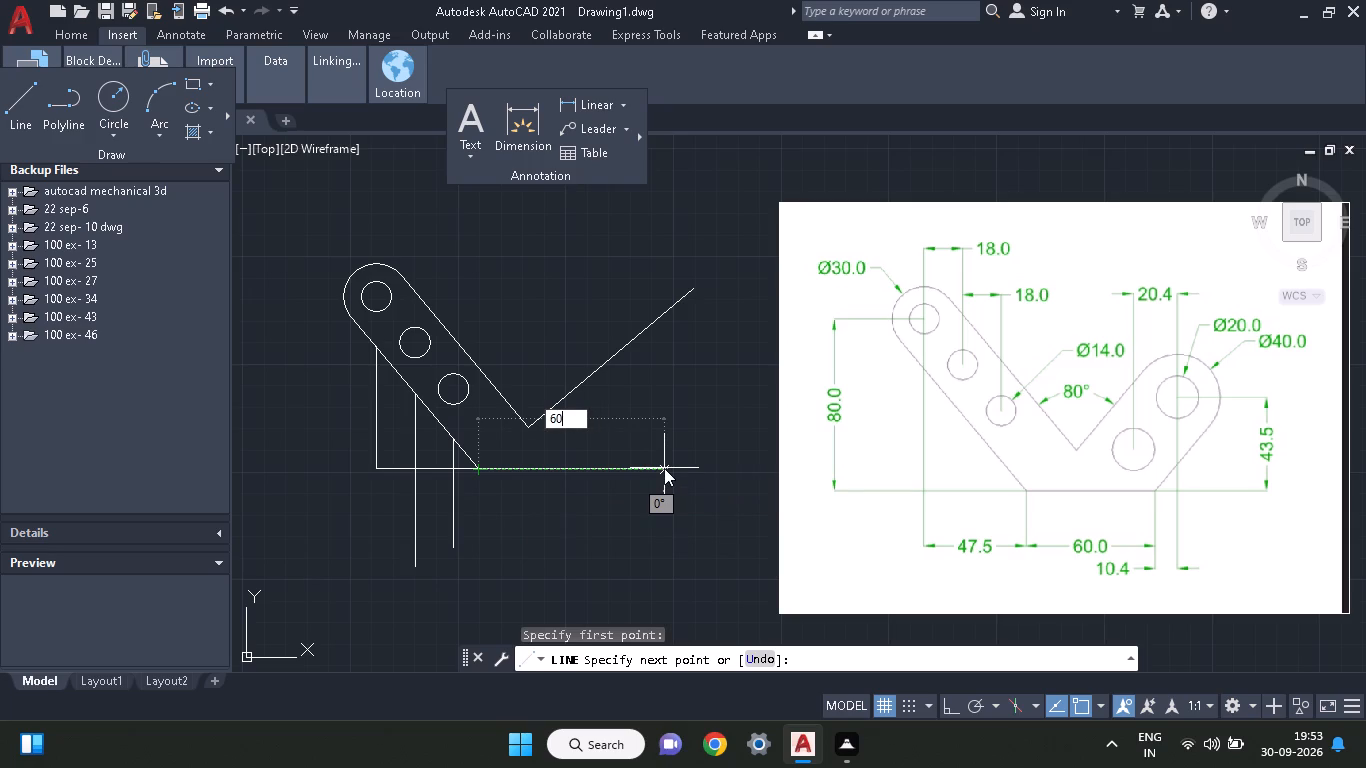
pyautogui.press('Return')
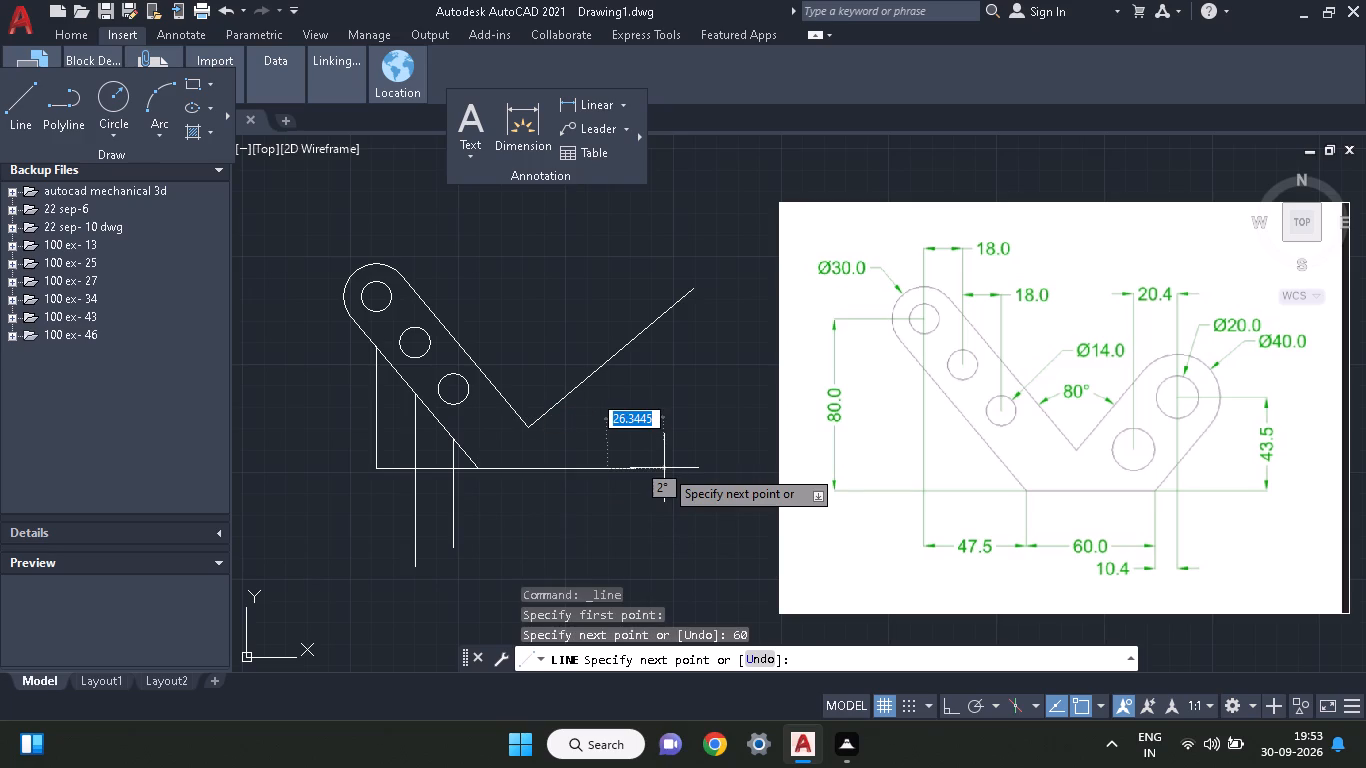
pyautogui.press('Return')
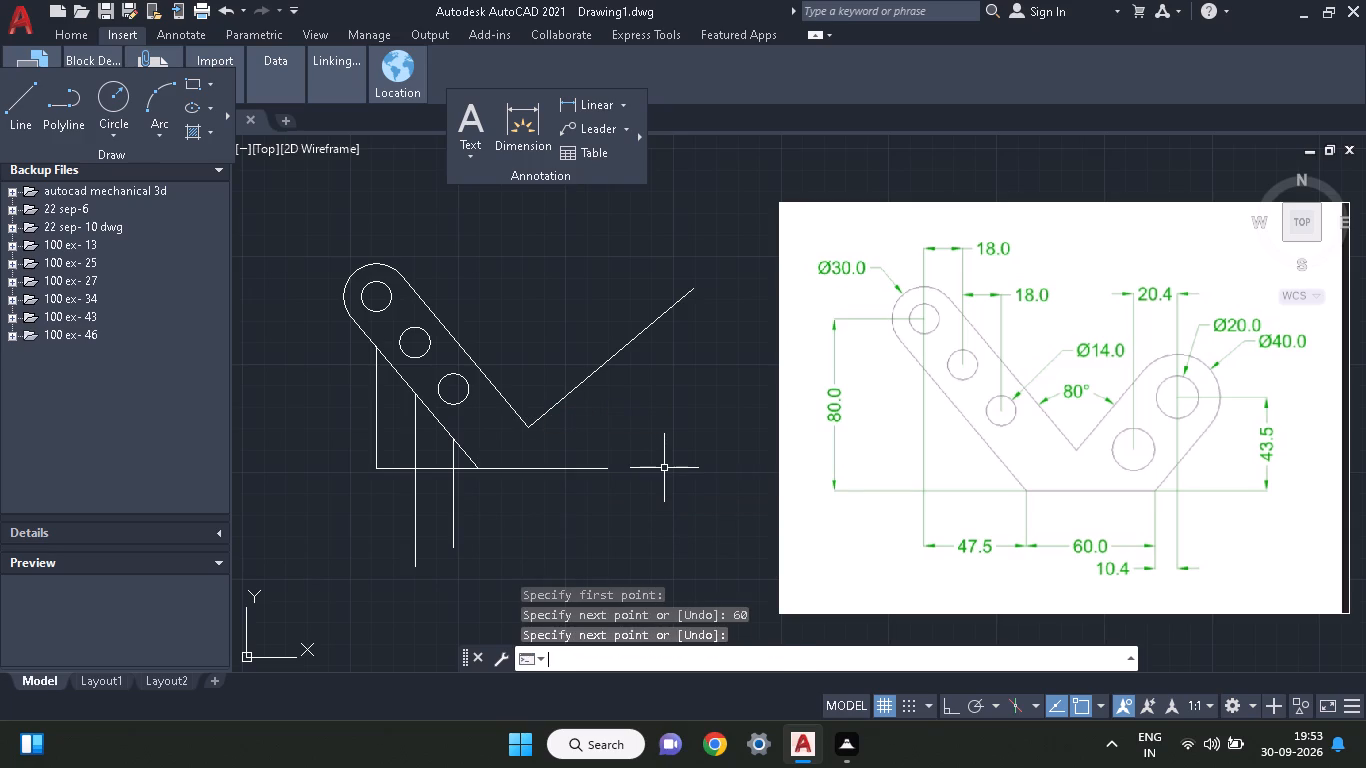
# Copy the right arm's upper edge from its lower endpoint to the right end of the 60 base line.
pyautogui.click(606, 364)
pyautogui.rightClick(554, 322)
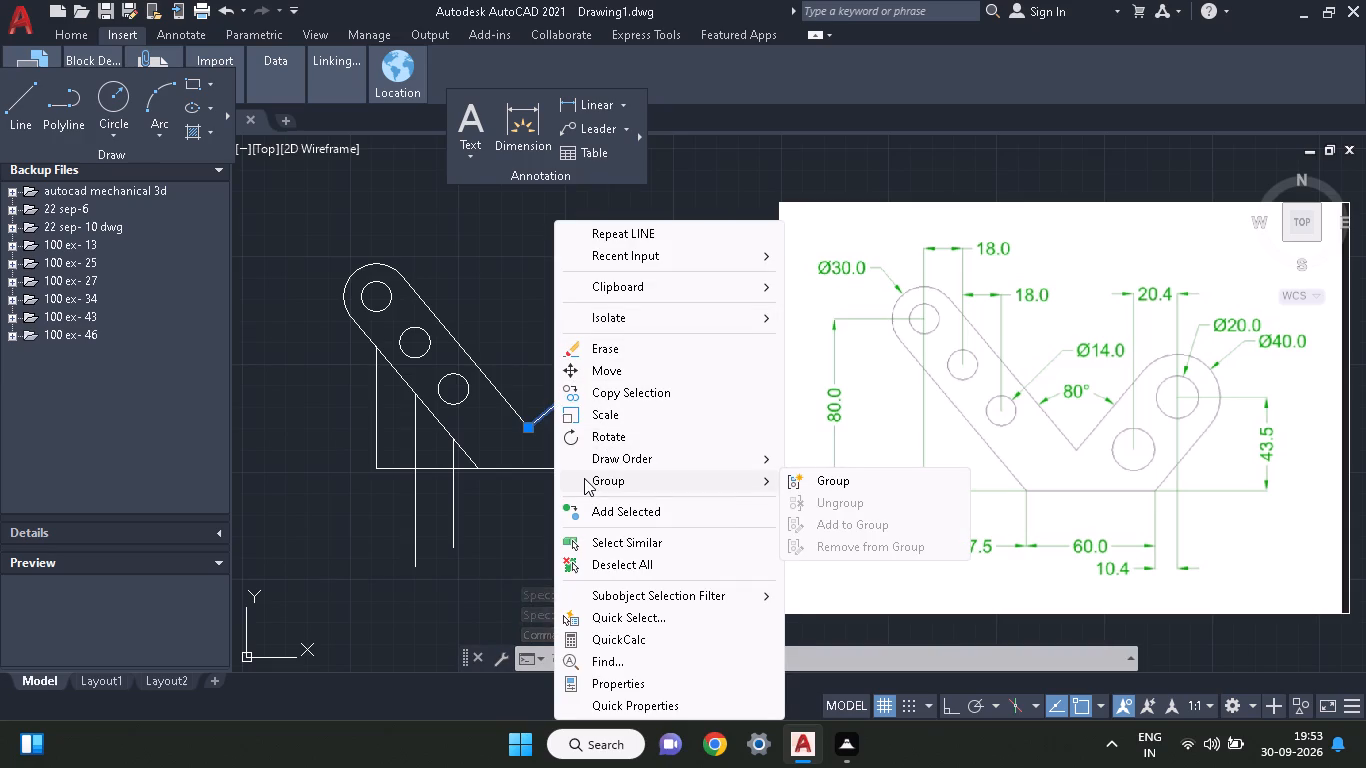
pyautogui.click(616, 396)
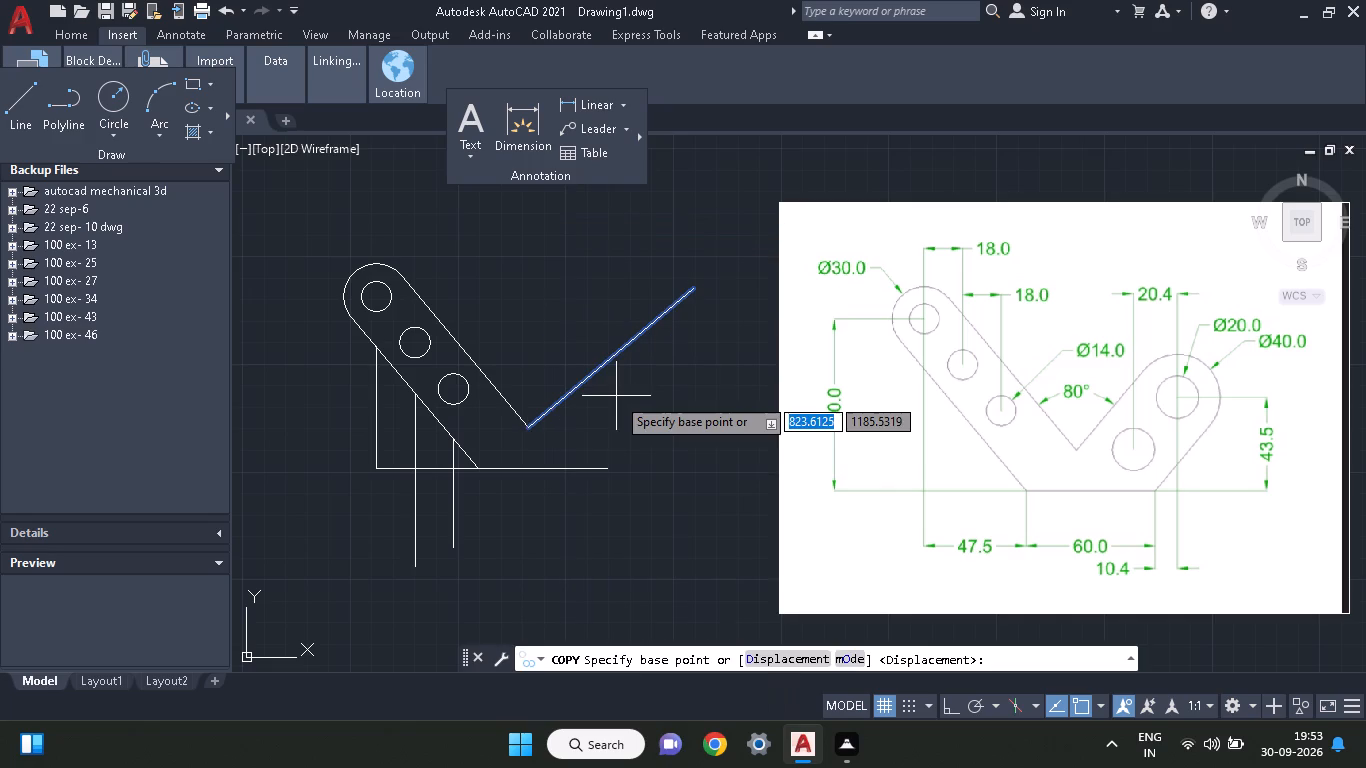
pyautogui.click(529, 422)
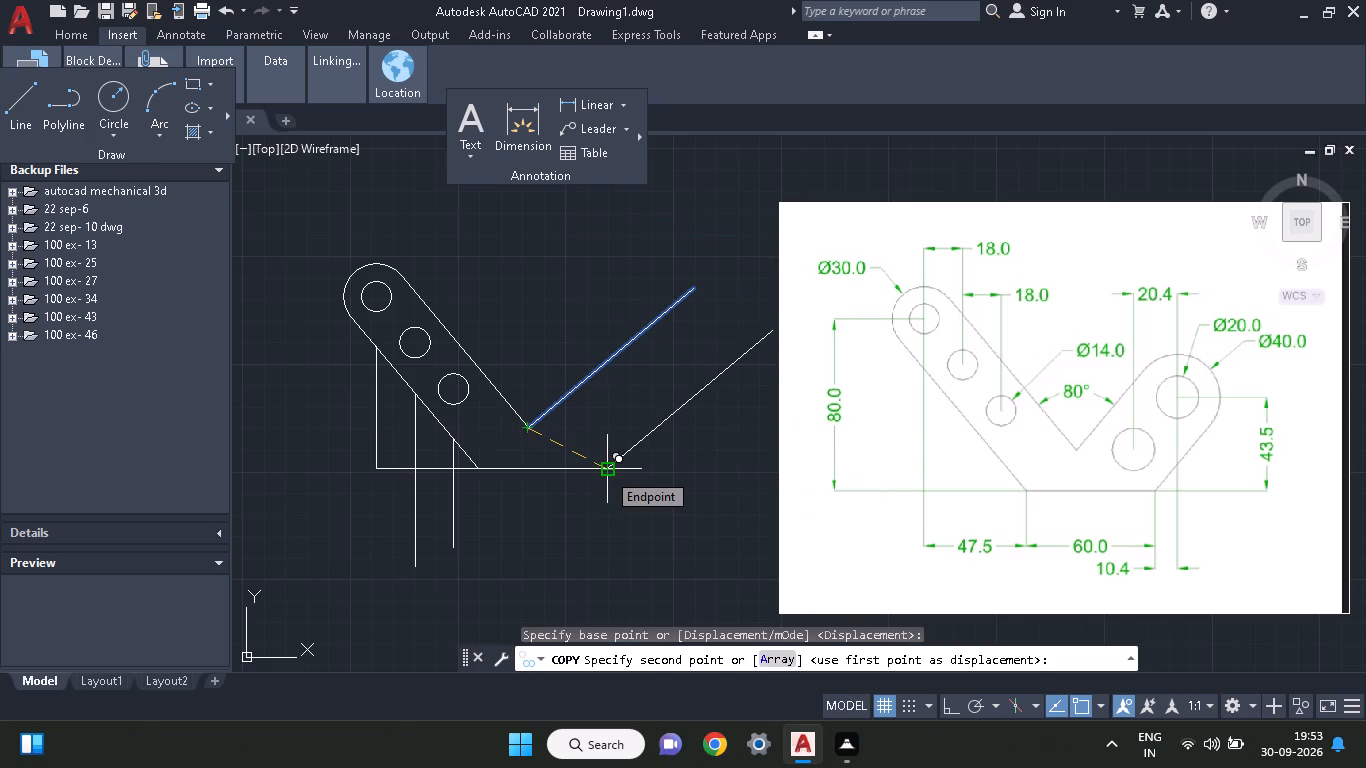
pyautogui.click(606, 471)
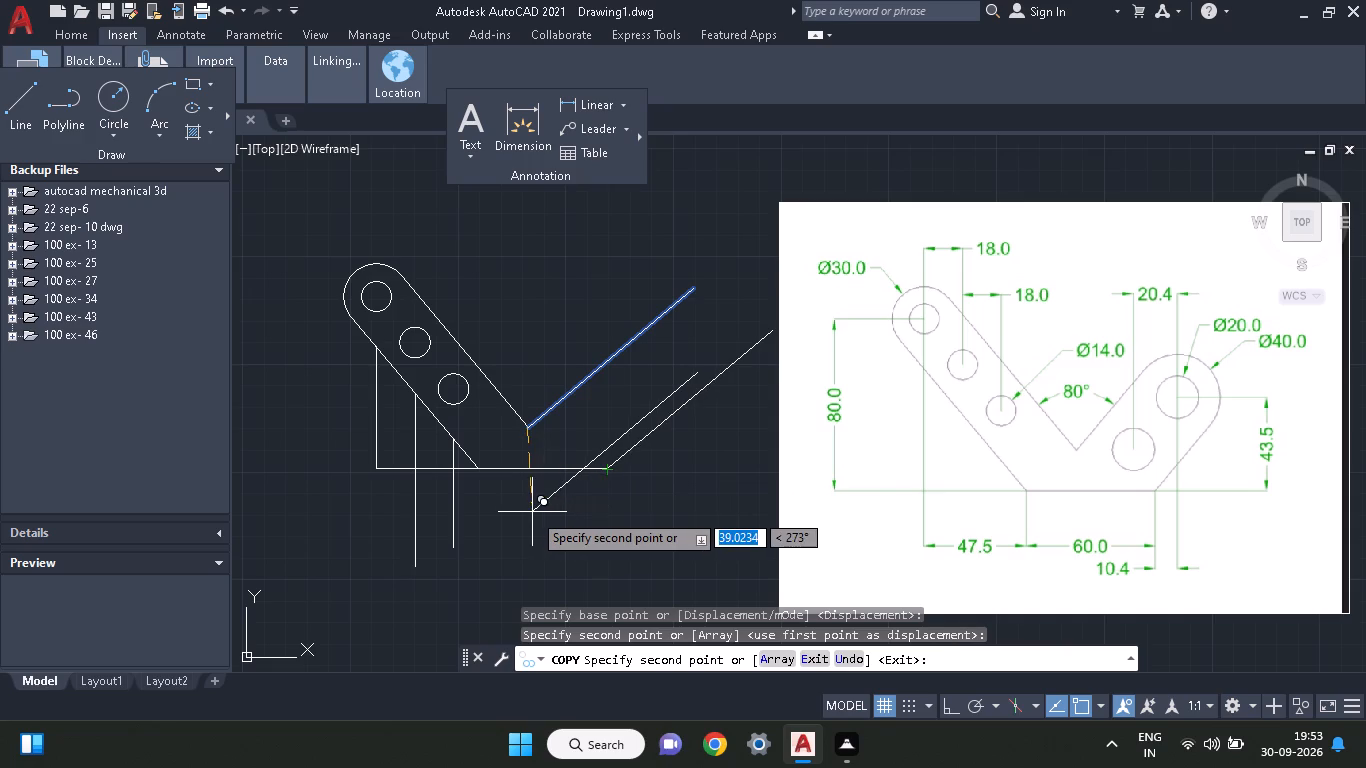
pyautogui.rightClick(532, 512)
pyautogui.click(601, 214)
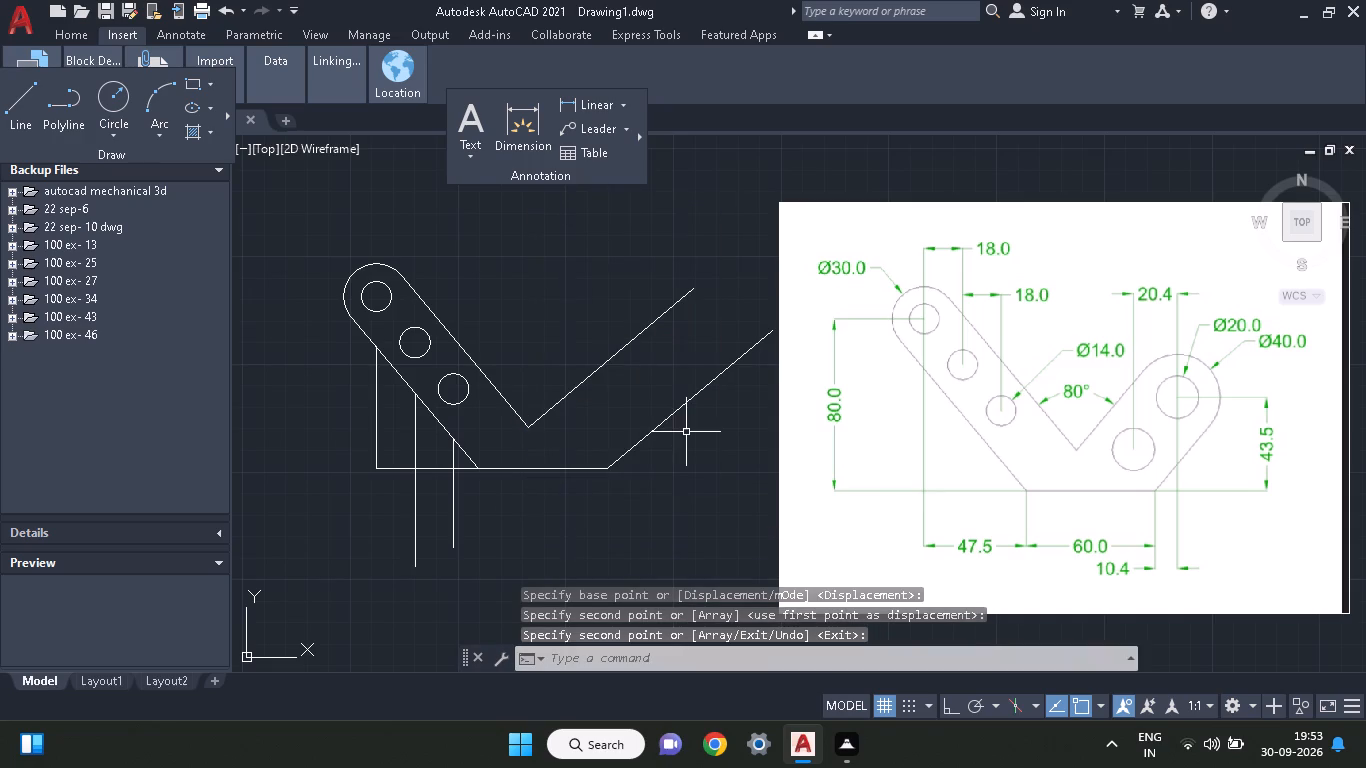
# Draw a 10.4 horizontal line rightward from the base's right end, continuing with a vertical construction line upward about 100 long in ortho mode.
pyautogui.moveTo(686, 433); pyautogui.dragTo(602, 553, button='middle')
pyautogui.moveTo(602, 550); pyautogui.dragTo(618, 432, button='middle')
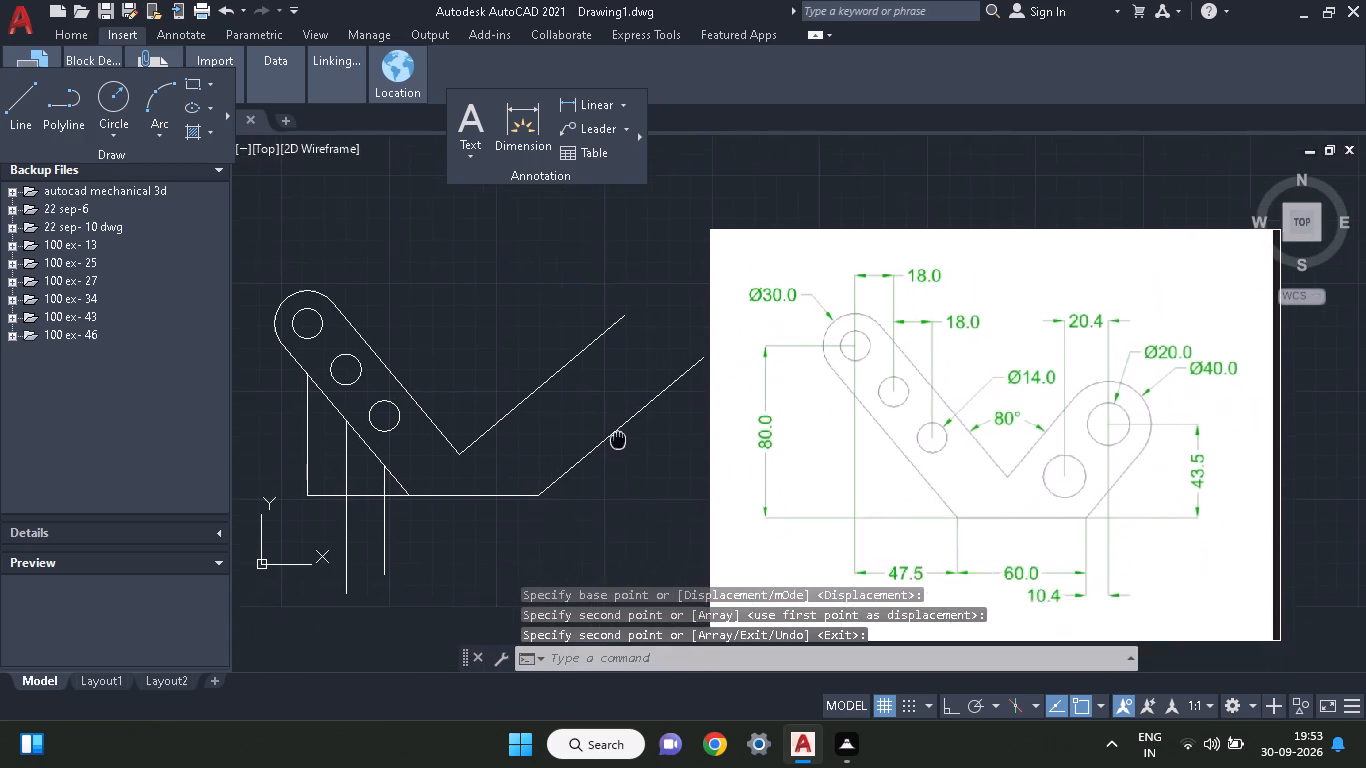
pyautogui.moveTo(618, 432); pyautogui.dragTo(621, 413, button='middle')
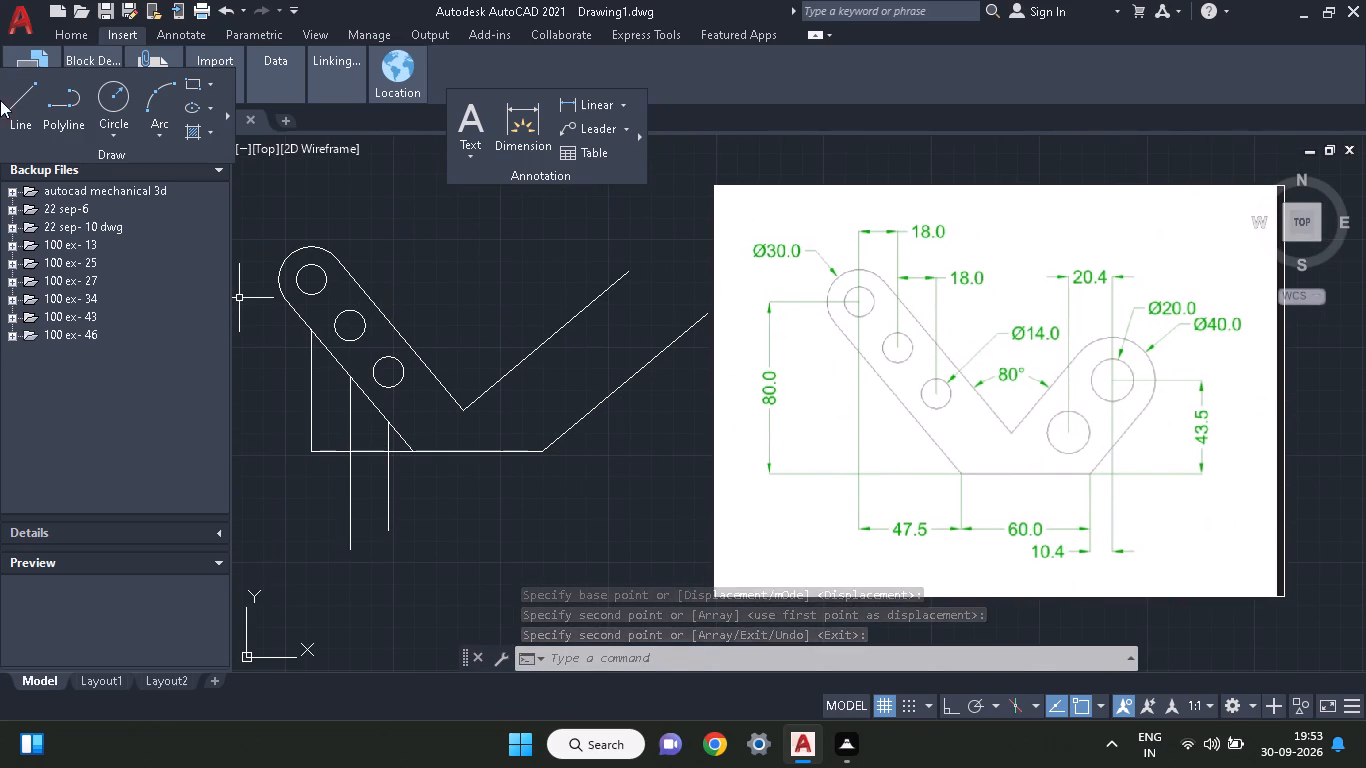
pyautogui.click(12, 98)
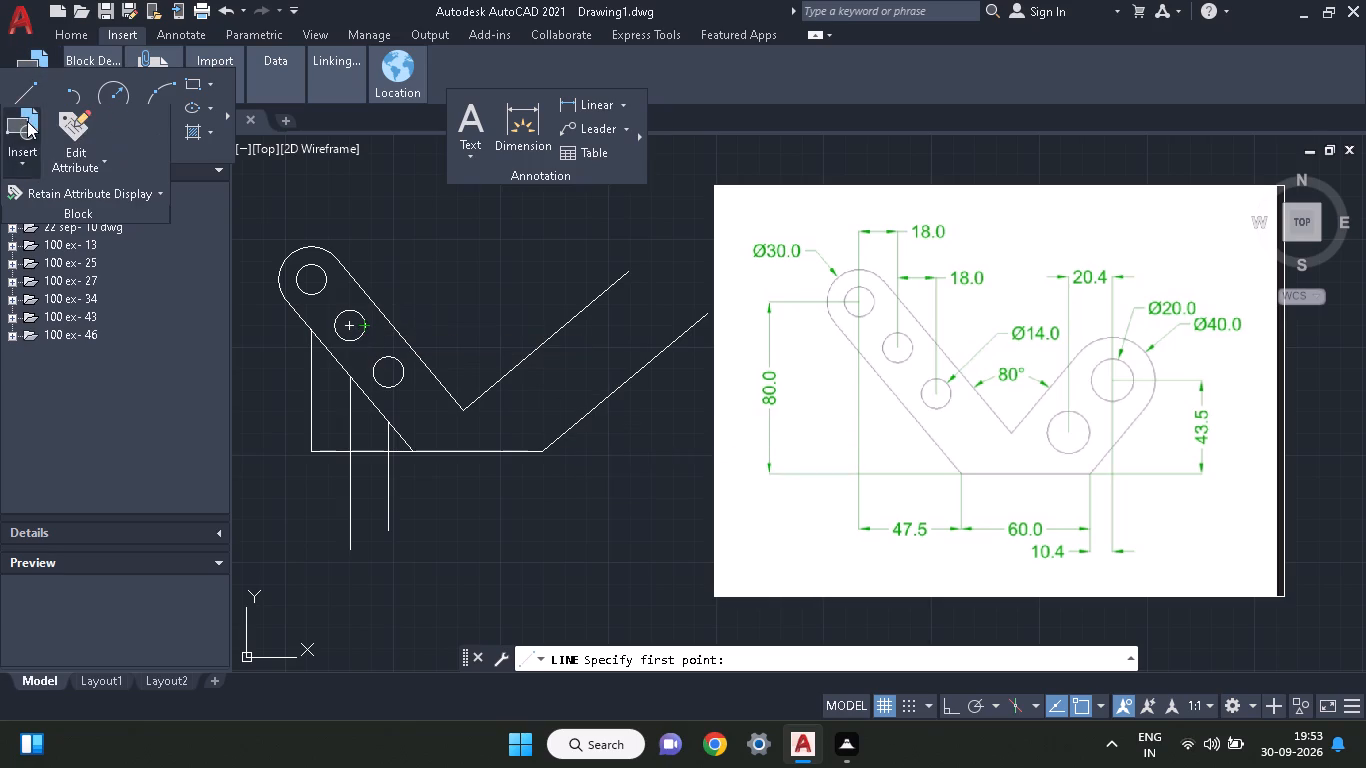
pyautogui.click(25, 88)
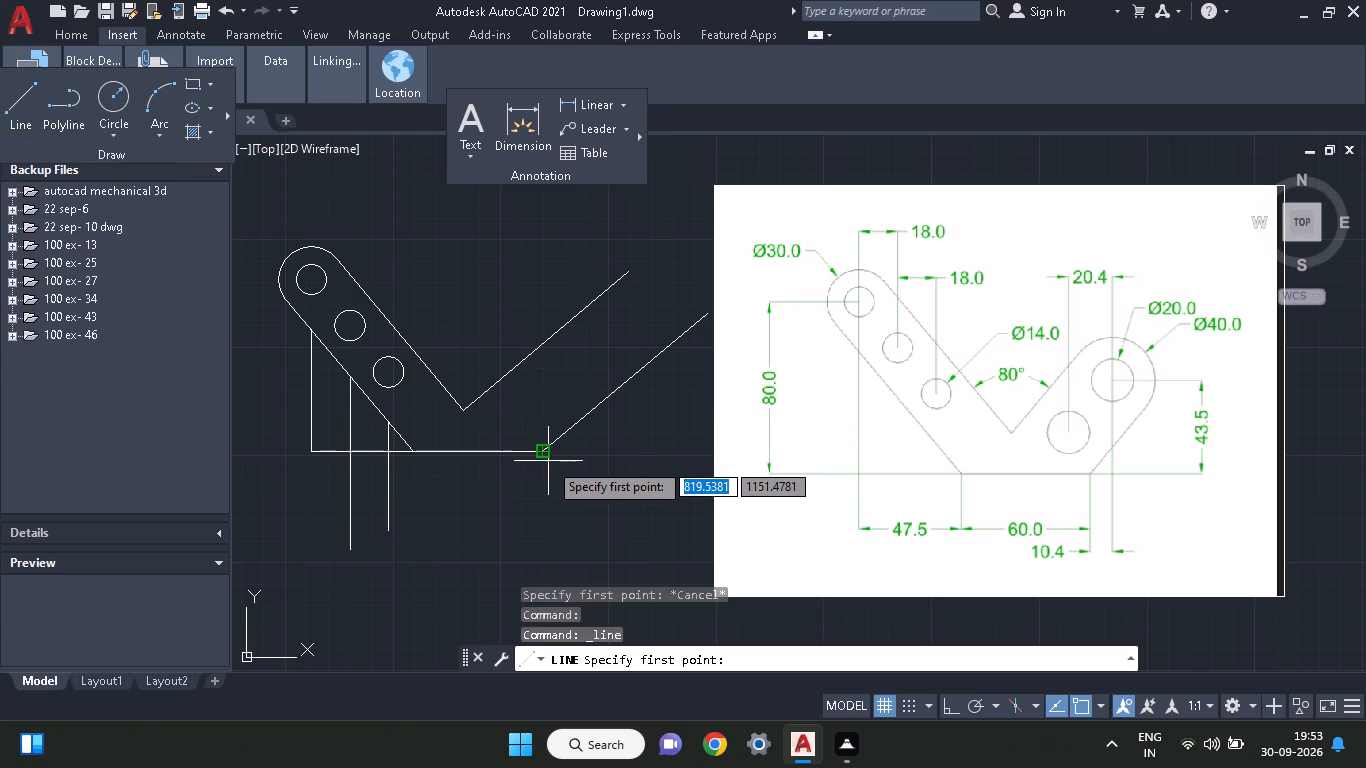
pyautogui.click(542, 447)
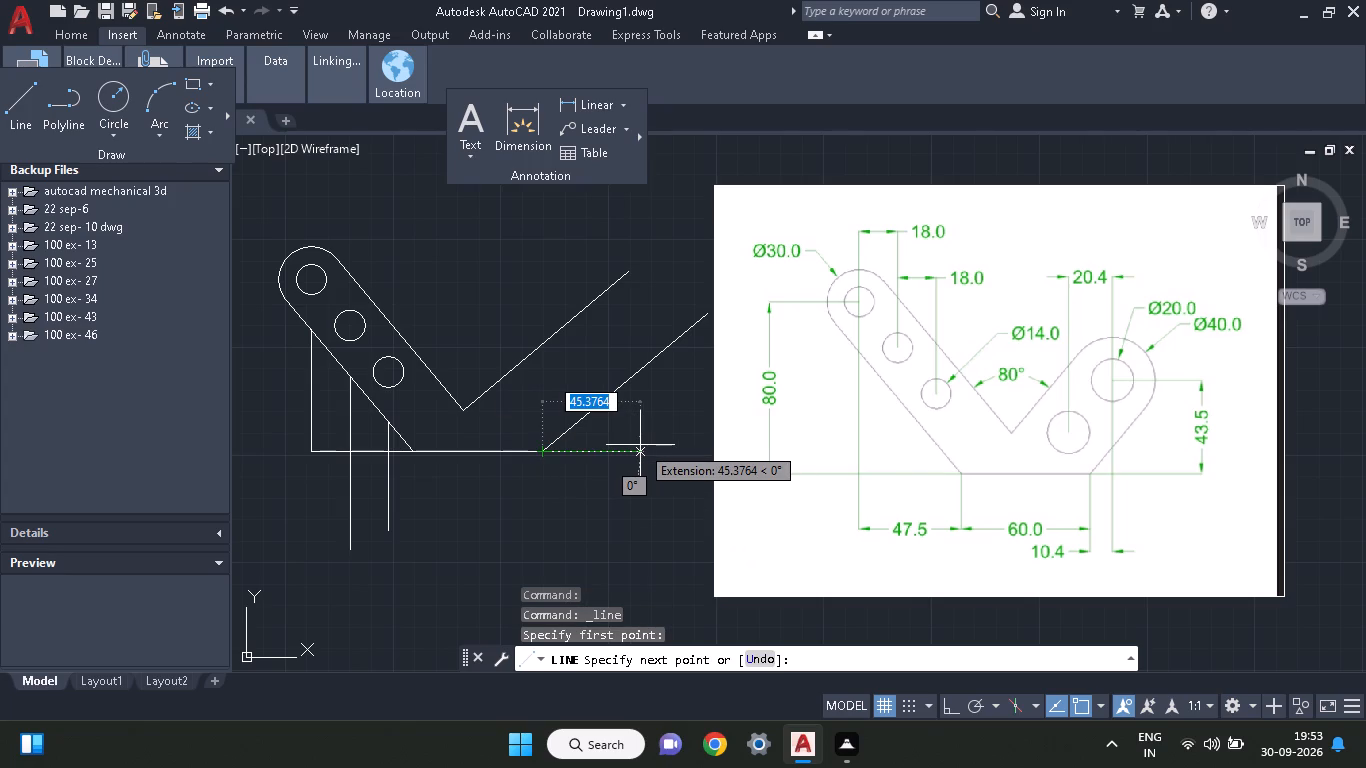
pyautogui.write('10.')
pyautogui.press('4')
pyautogui.press('Return')
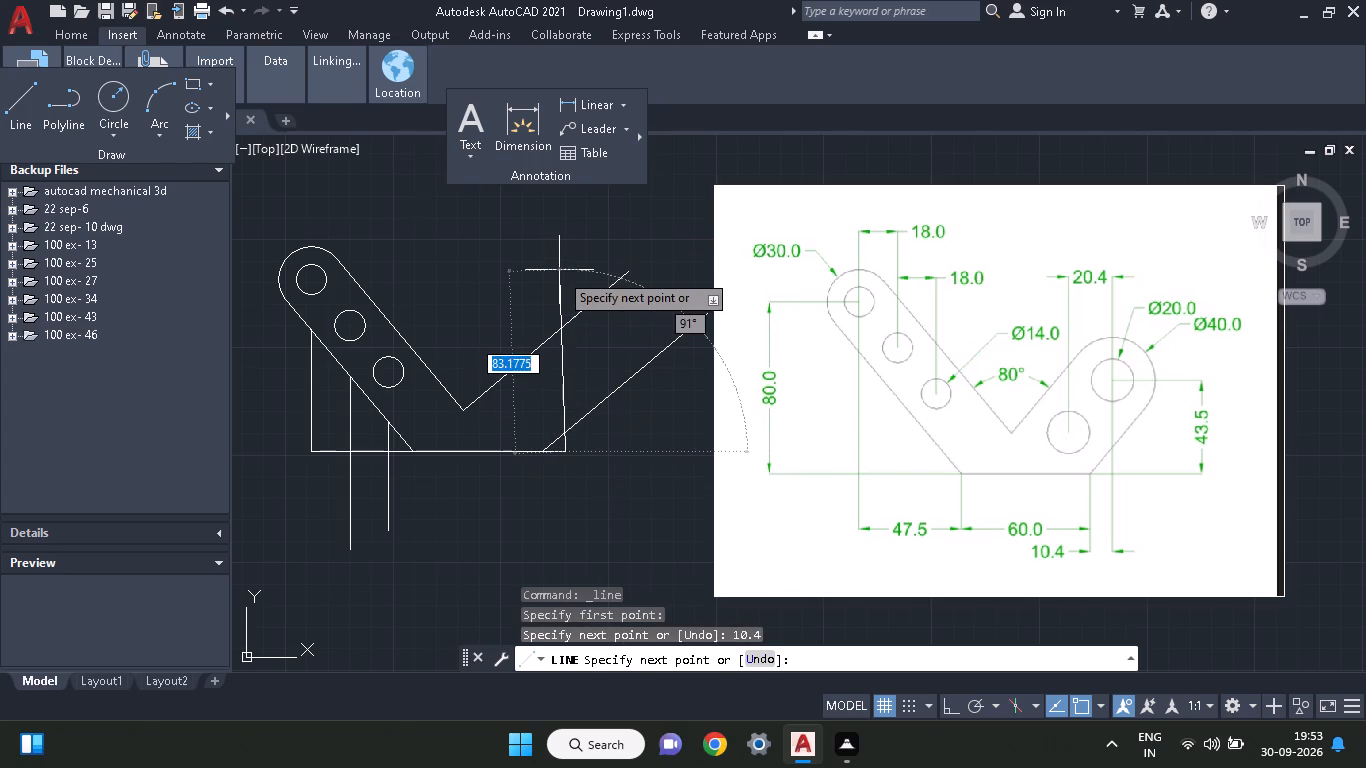
pyautogui.press('F8')
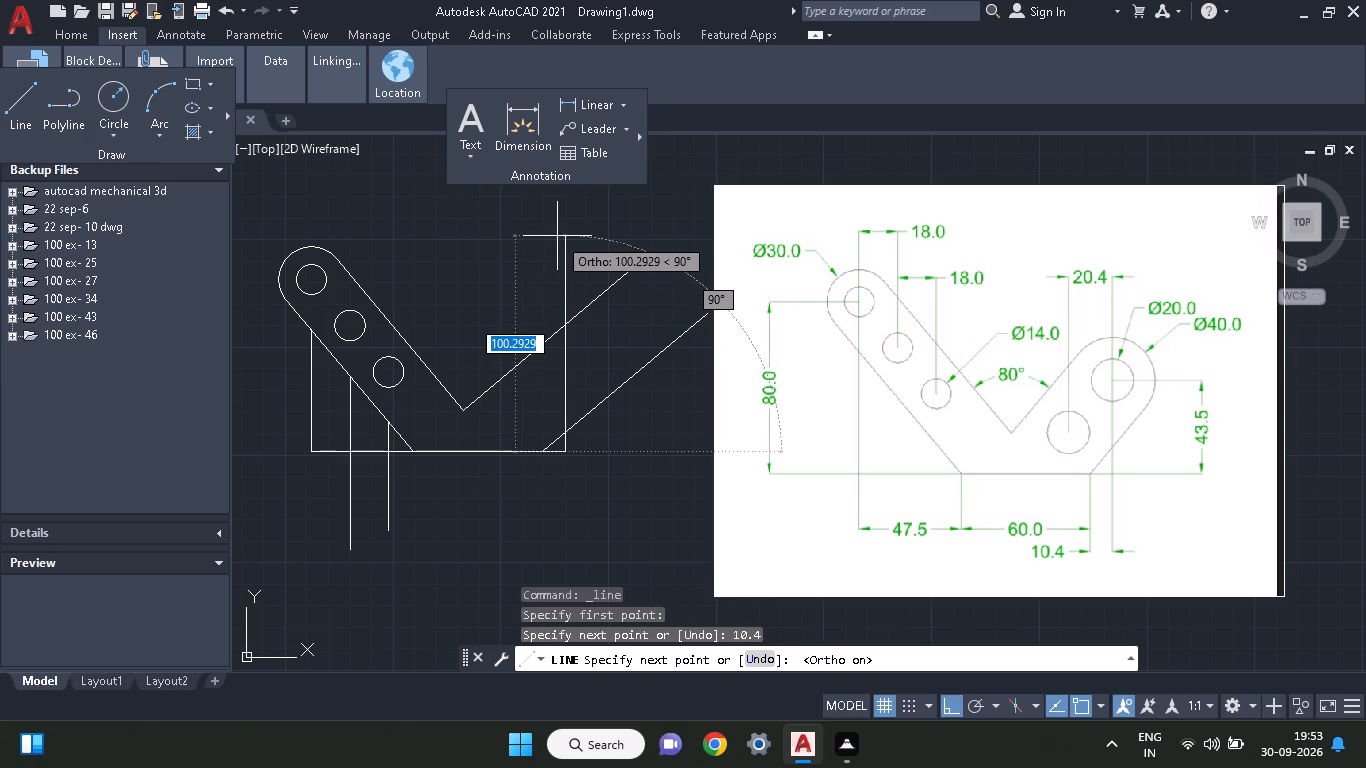
pyautogui.click(557, 230)
pyautogui.rightClick(521, 232)
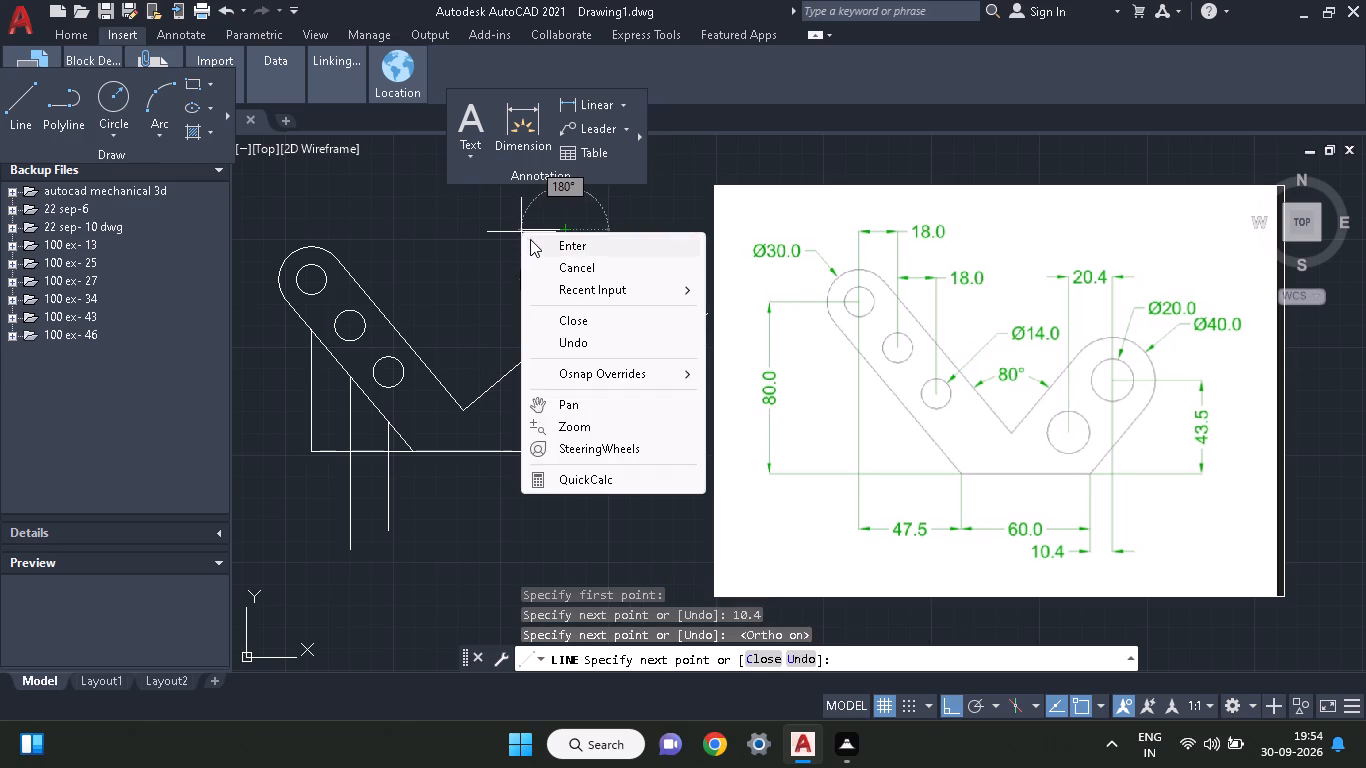
pyautogui.click(532, 241)
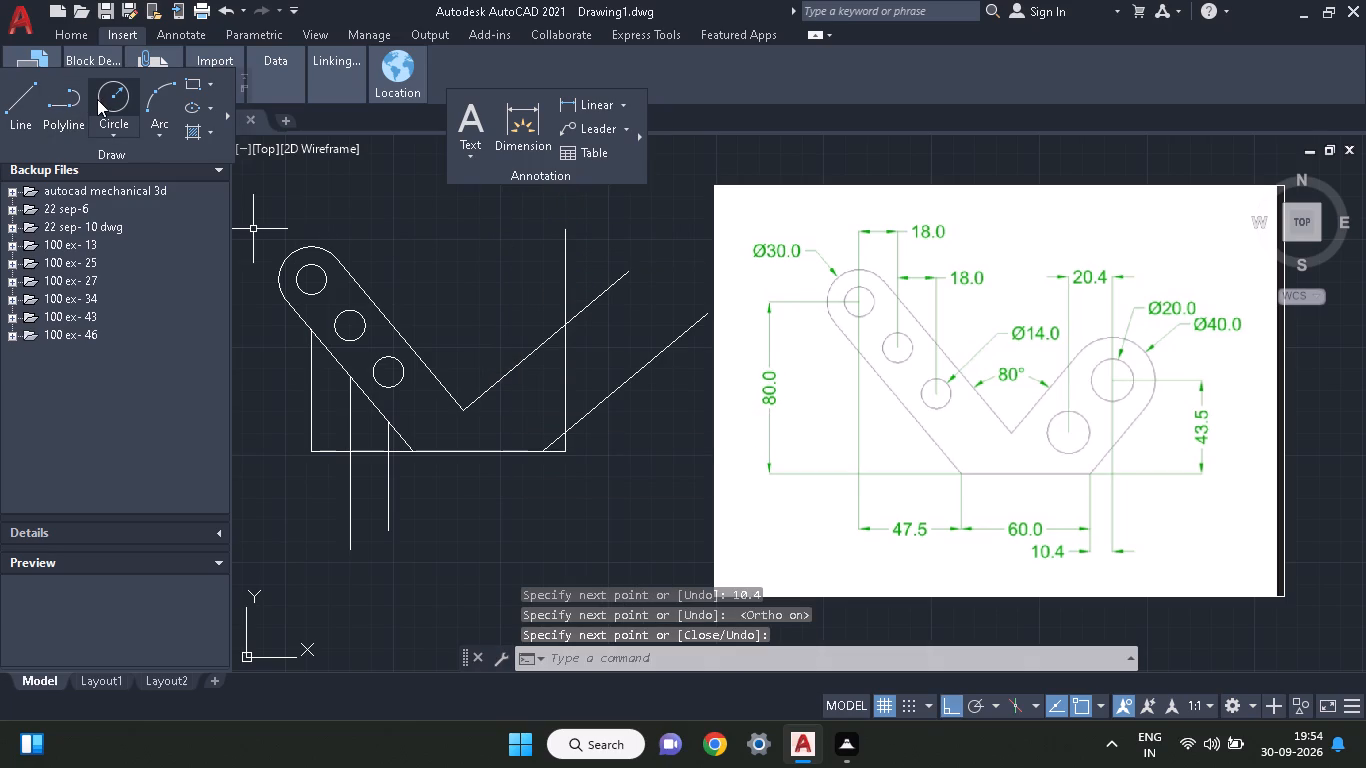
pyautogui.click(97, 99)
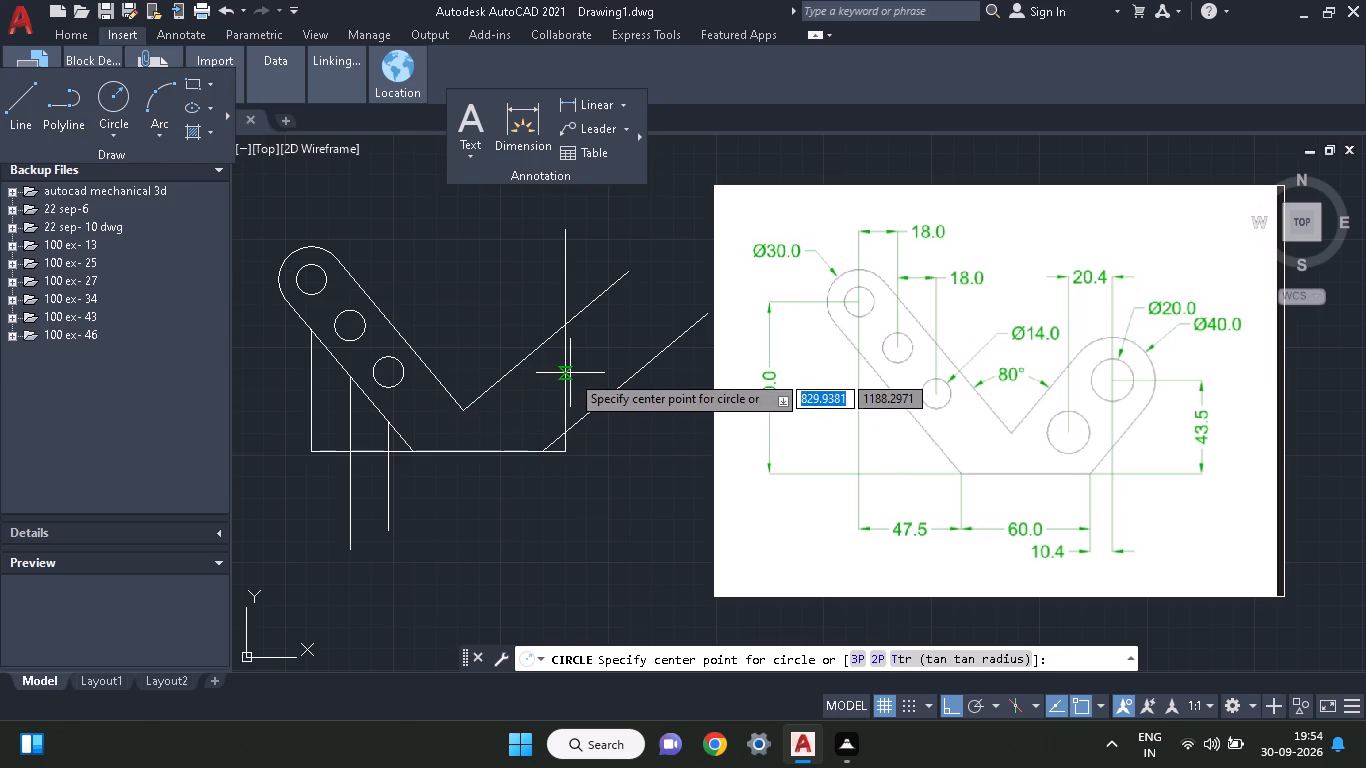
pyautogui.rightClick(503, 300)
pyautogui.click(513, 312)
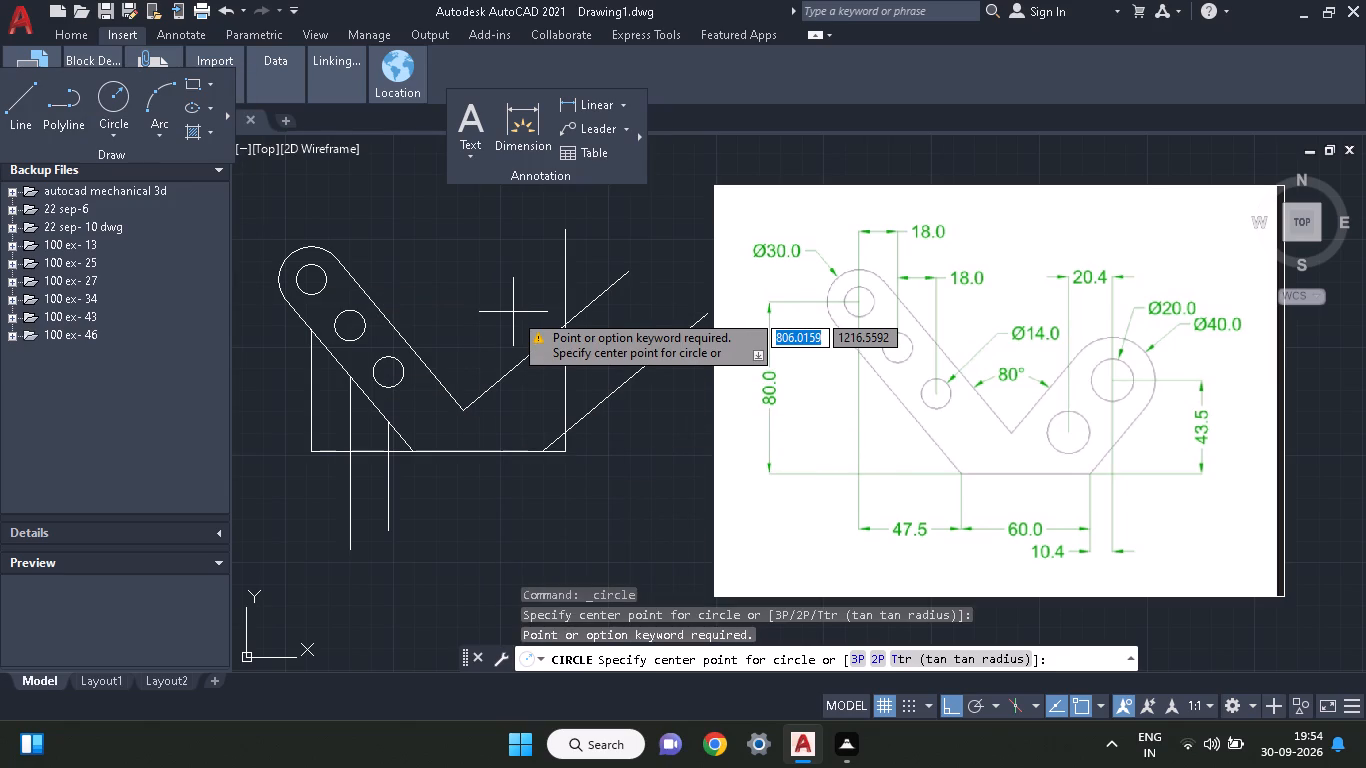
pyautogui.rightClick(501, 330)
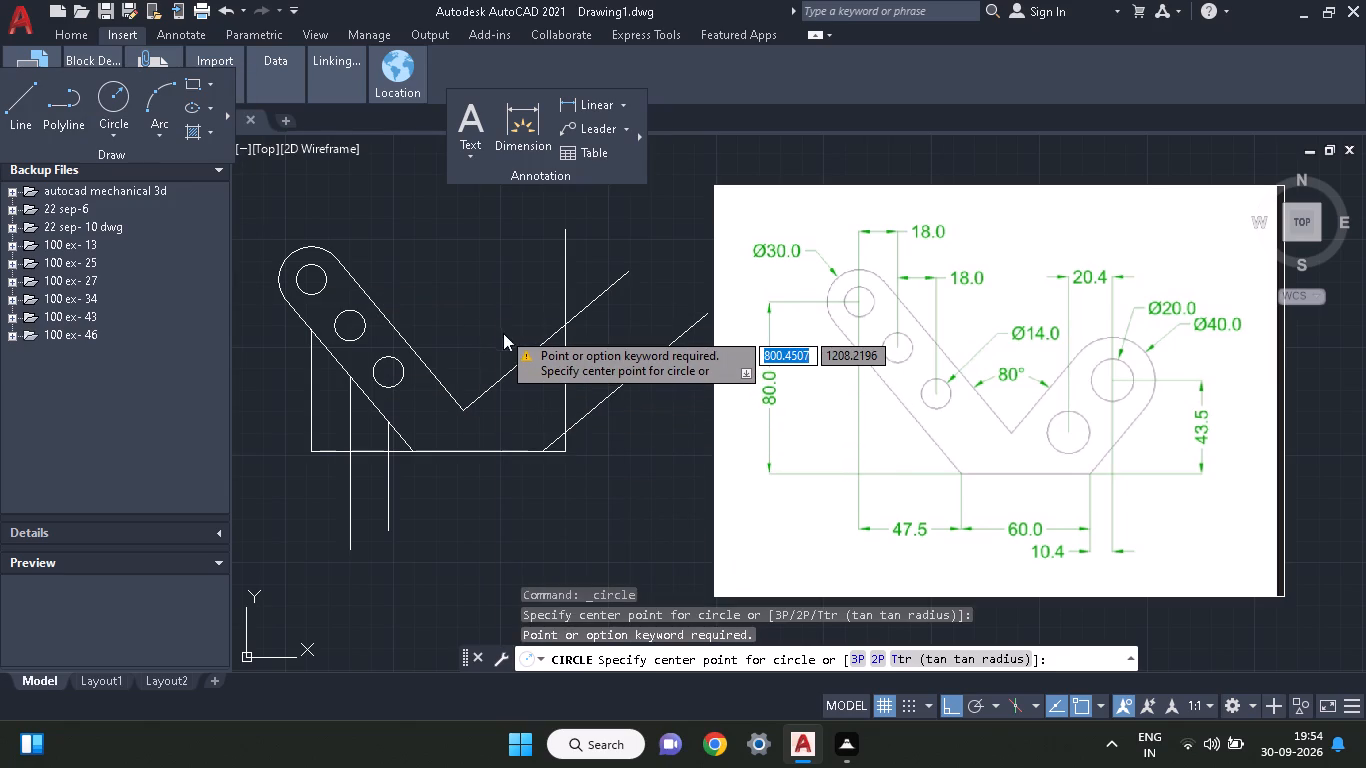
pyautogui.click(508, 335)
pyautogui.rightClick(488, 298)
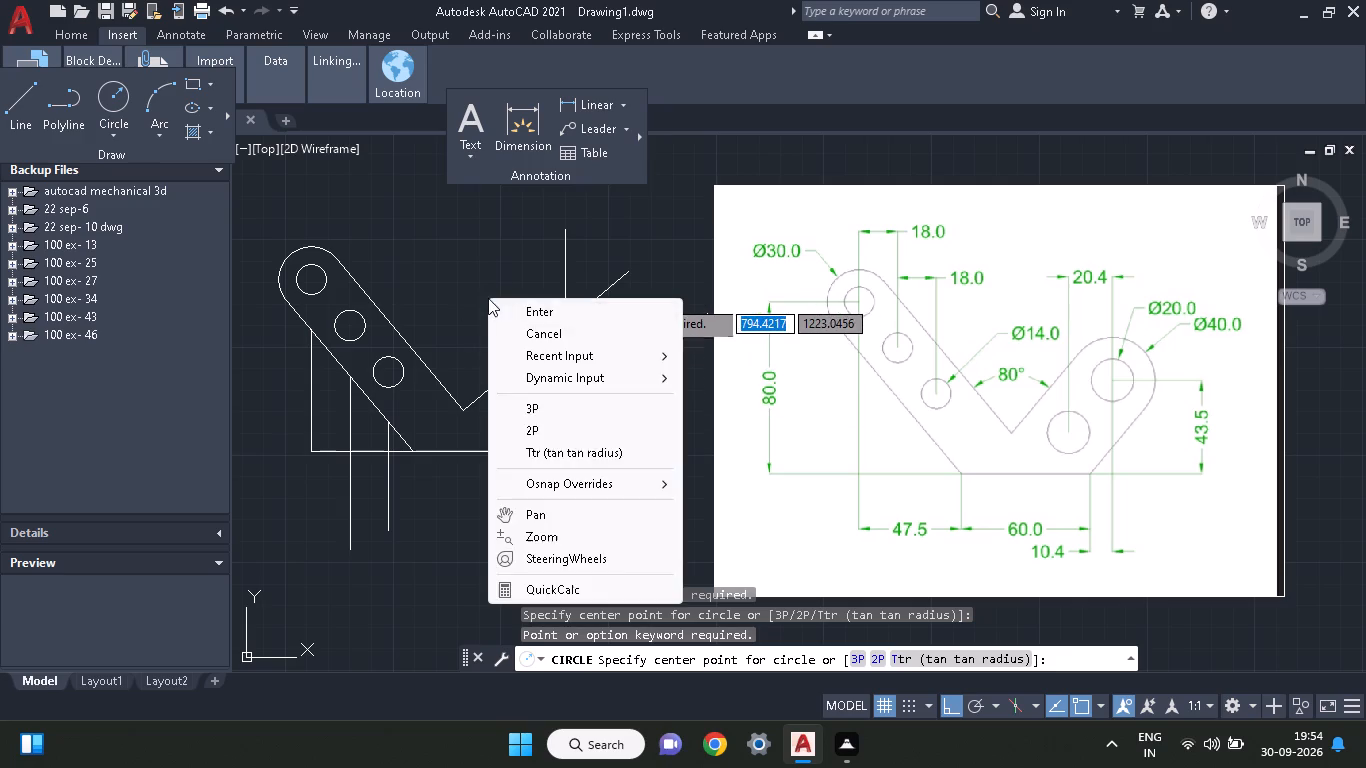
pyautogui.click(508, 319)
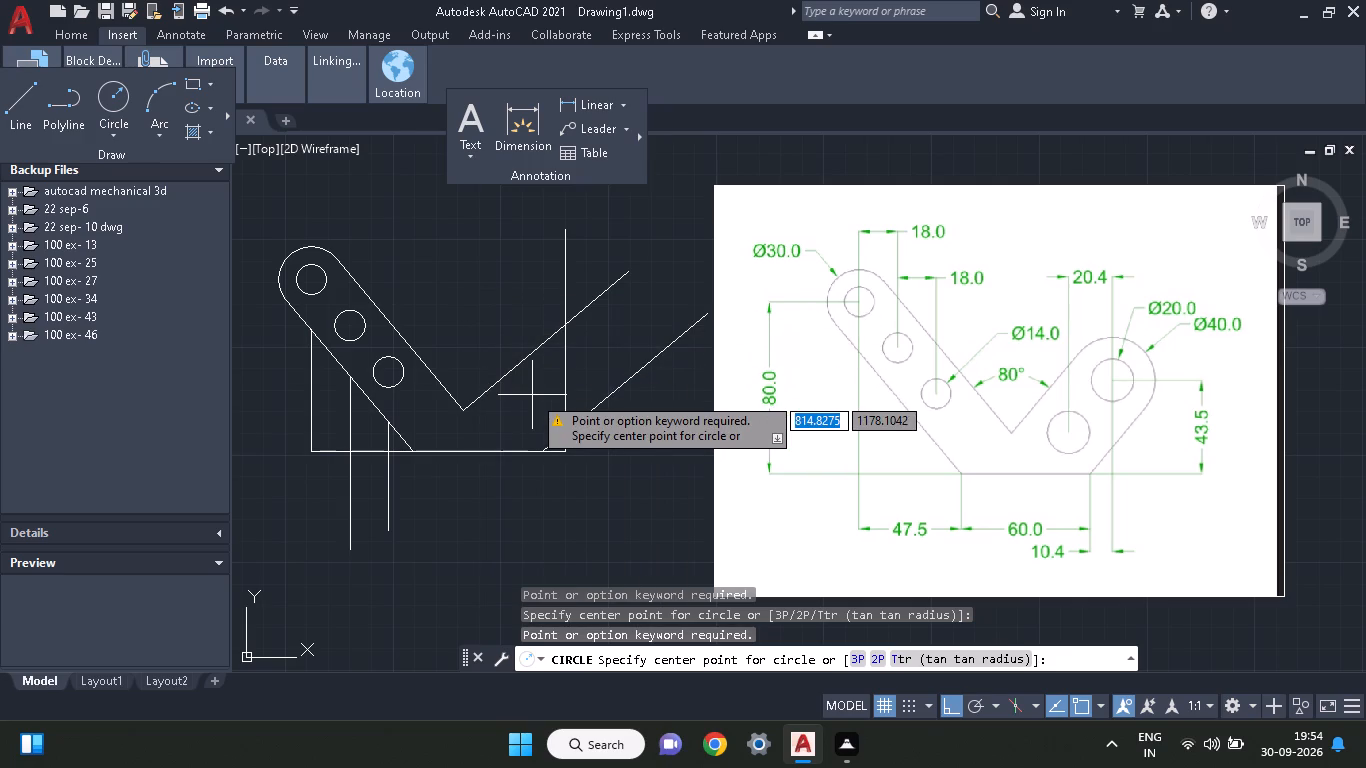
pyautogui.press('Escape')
# Offset the right arm's upper edge by 20 toward its lower edge to create the arm's centre line.
pyautogui.click(523, 361)
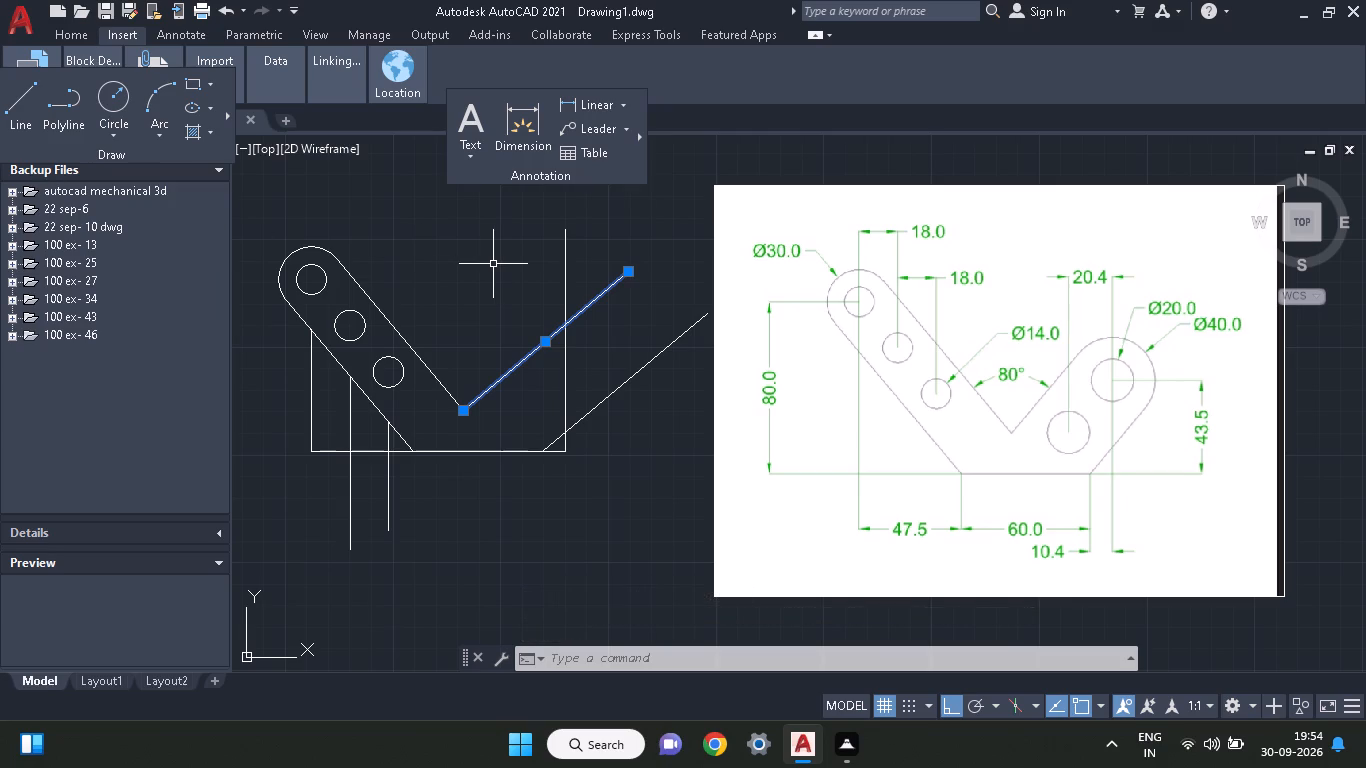
pyautogui.press('o')
pyautogui.write('ff')
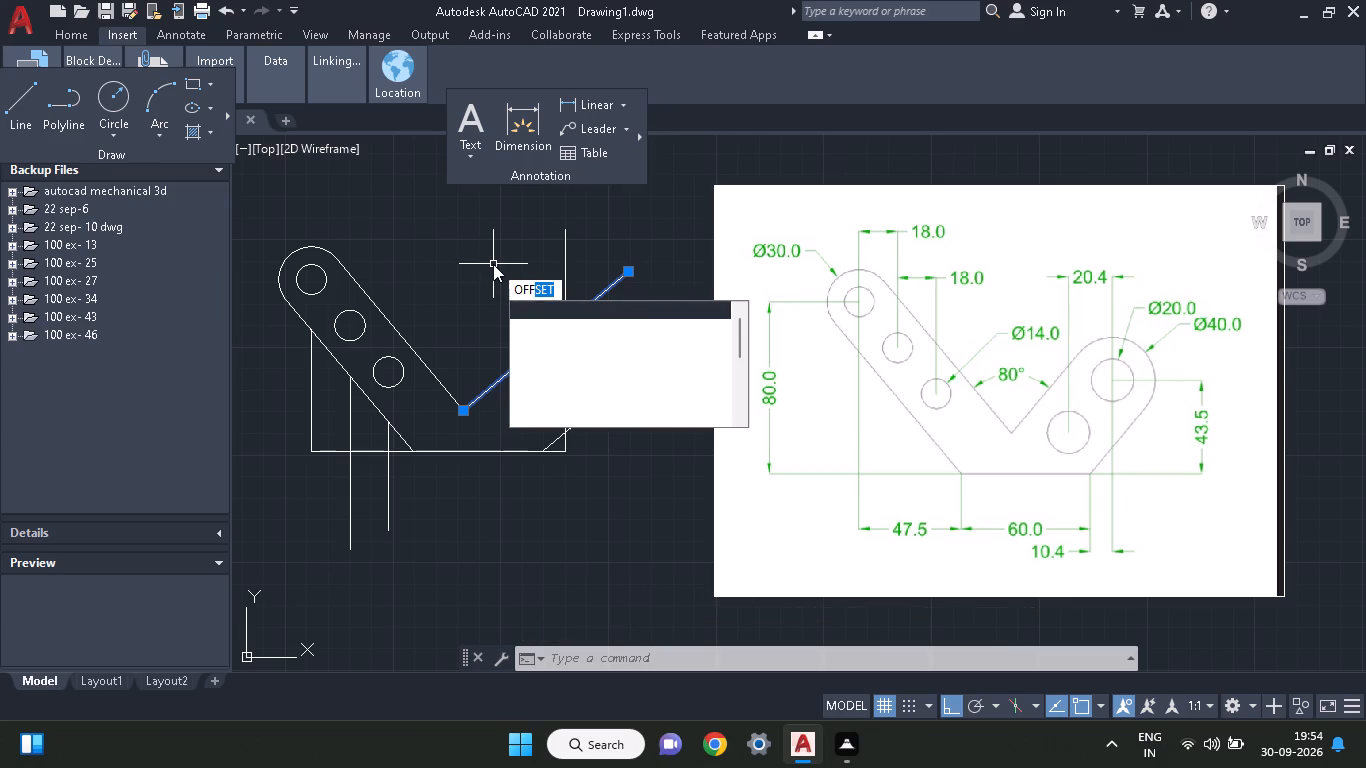
pyautogui.click(525, 310)
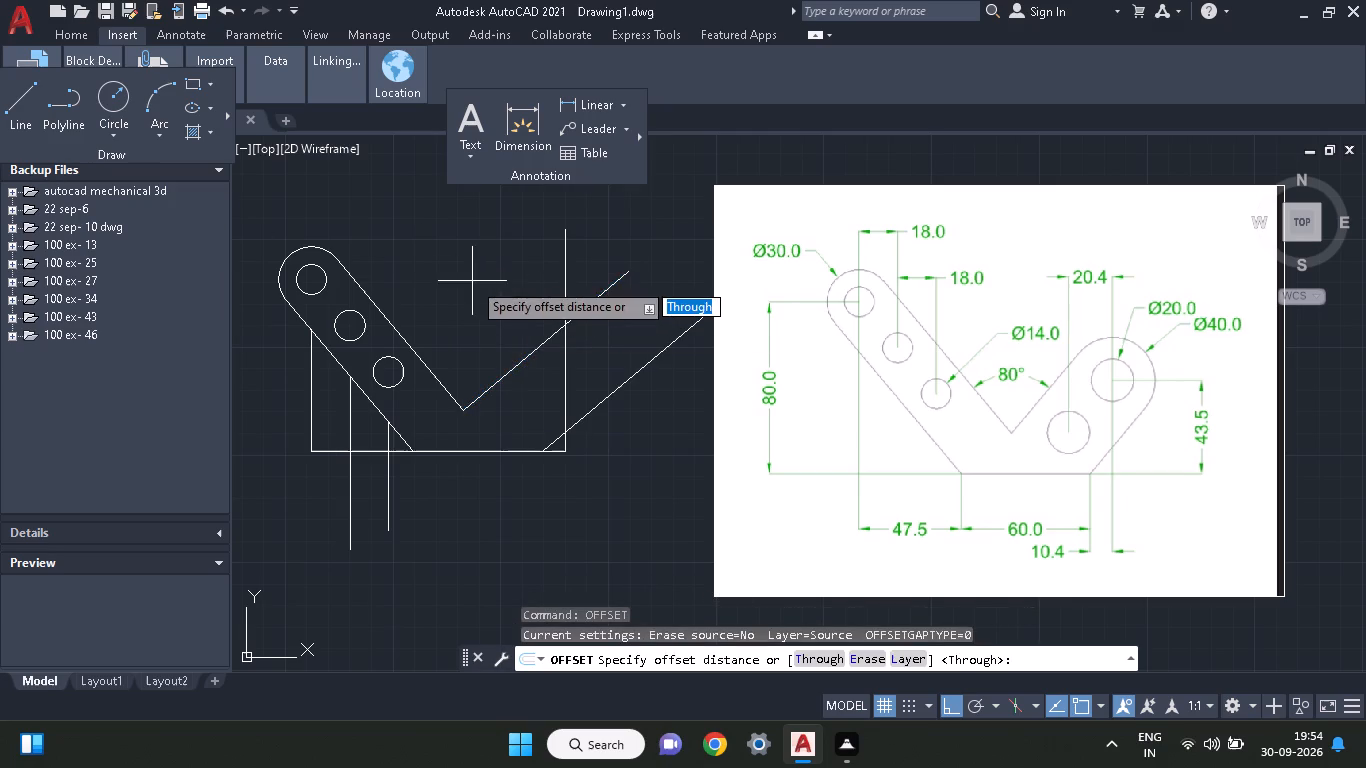
pyautogui.rightClick(472, 281)
pyautogui.click(508, 292)
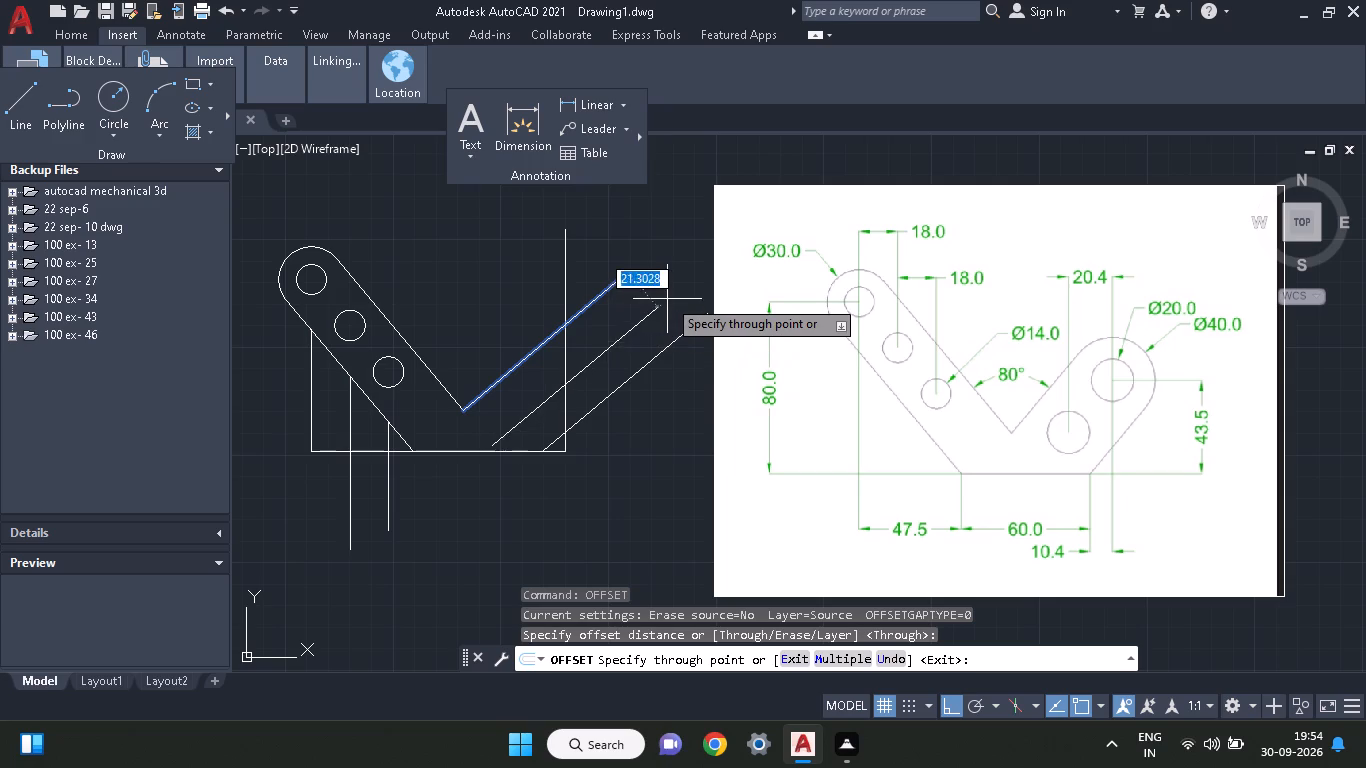
pyautogui.write('20')
pyautogui.press('Return')
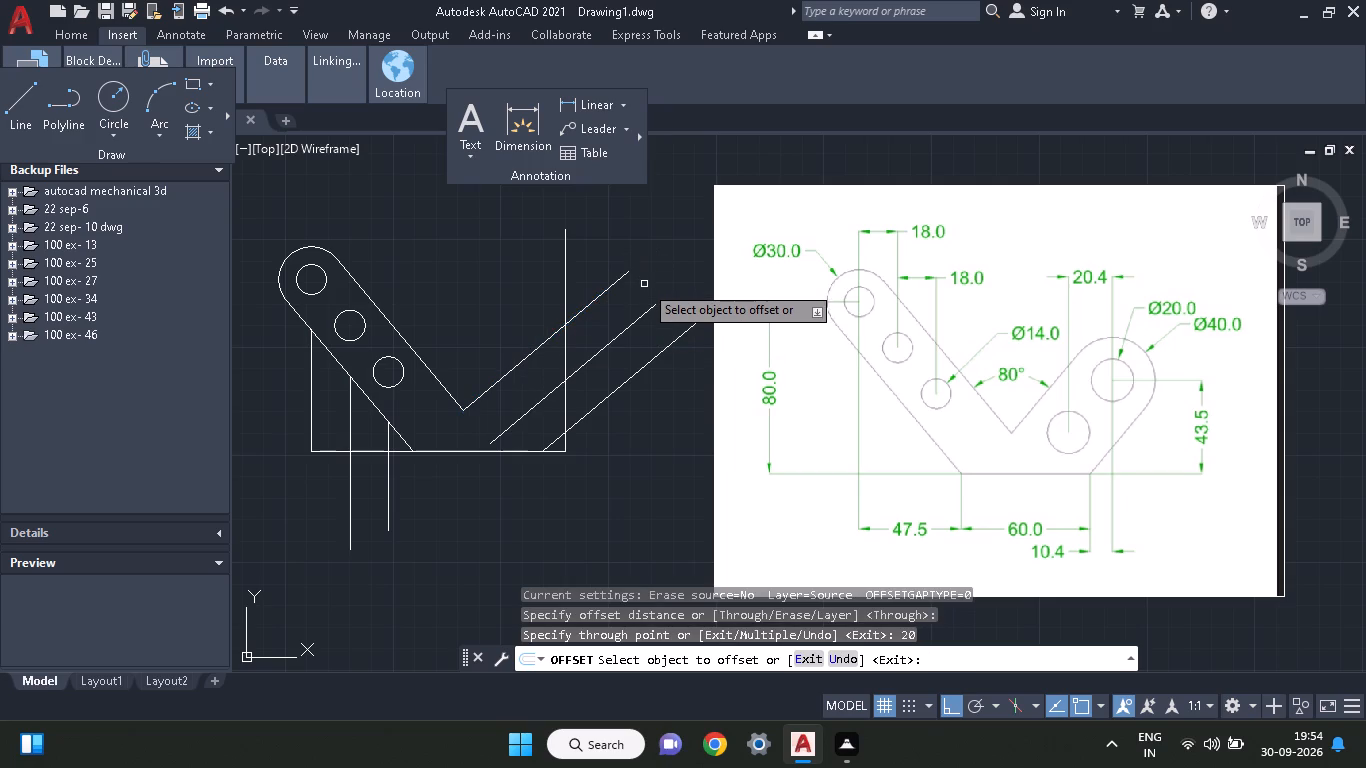
pyautogui.rightClick(519, 258)
pyautogui.click(532, 274)
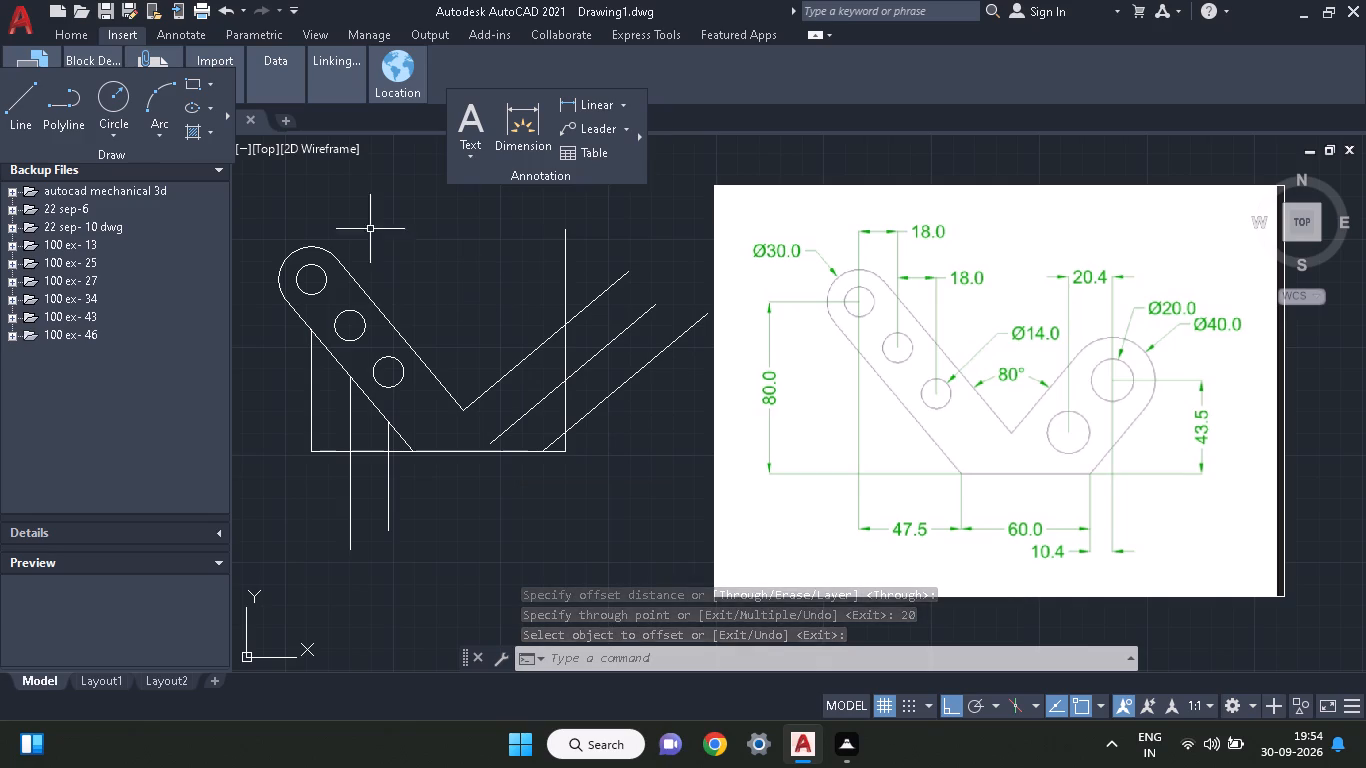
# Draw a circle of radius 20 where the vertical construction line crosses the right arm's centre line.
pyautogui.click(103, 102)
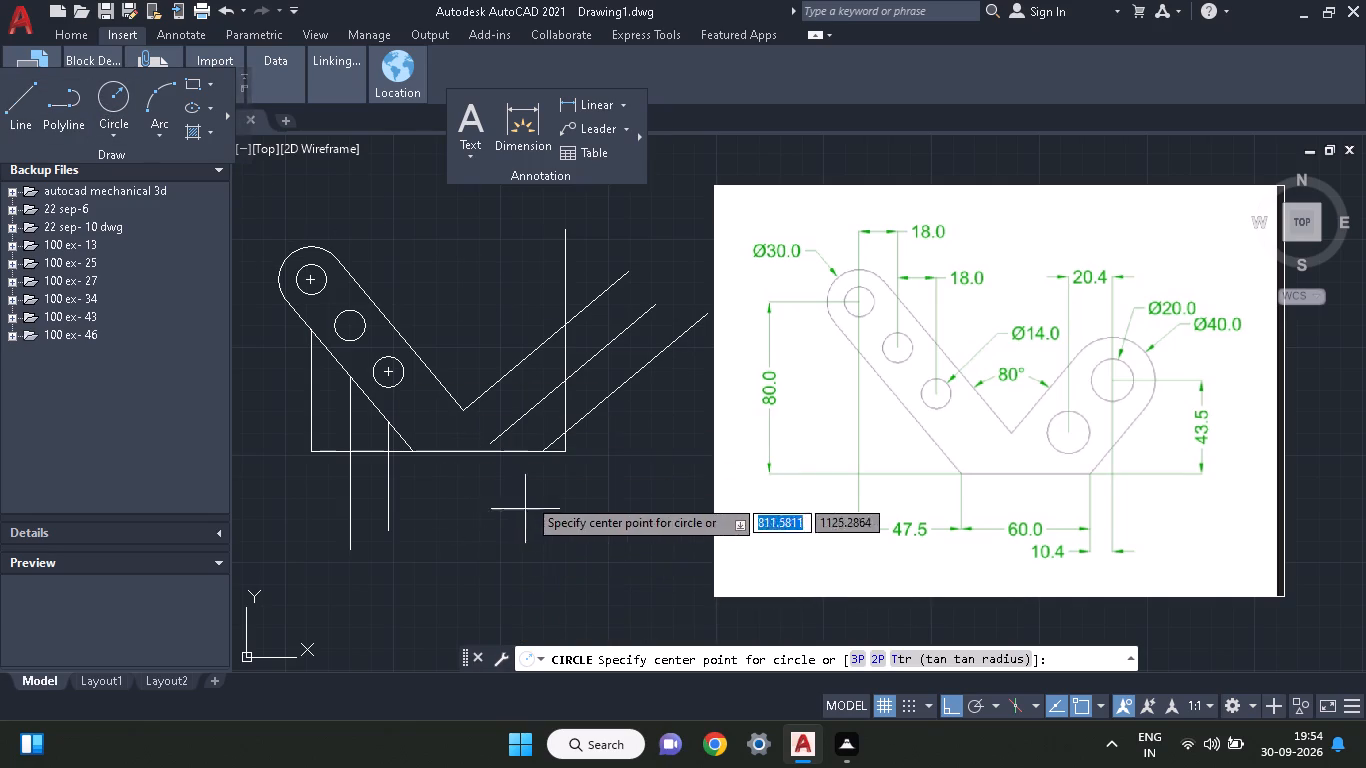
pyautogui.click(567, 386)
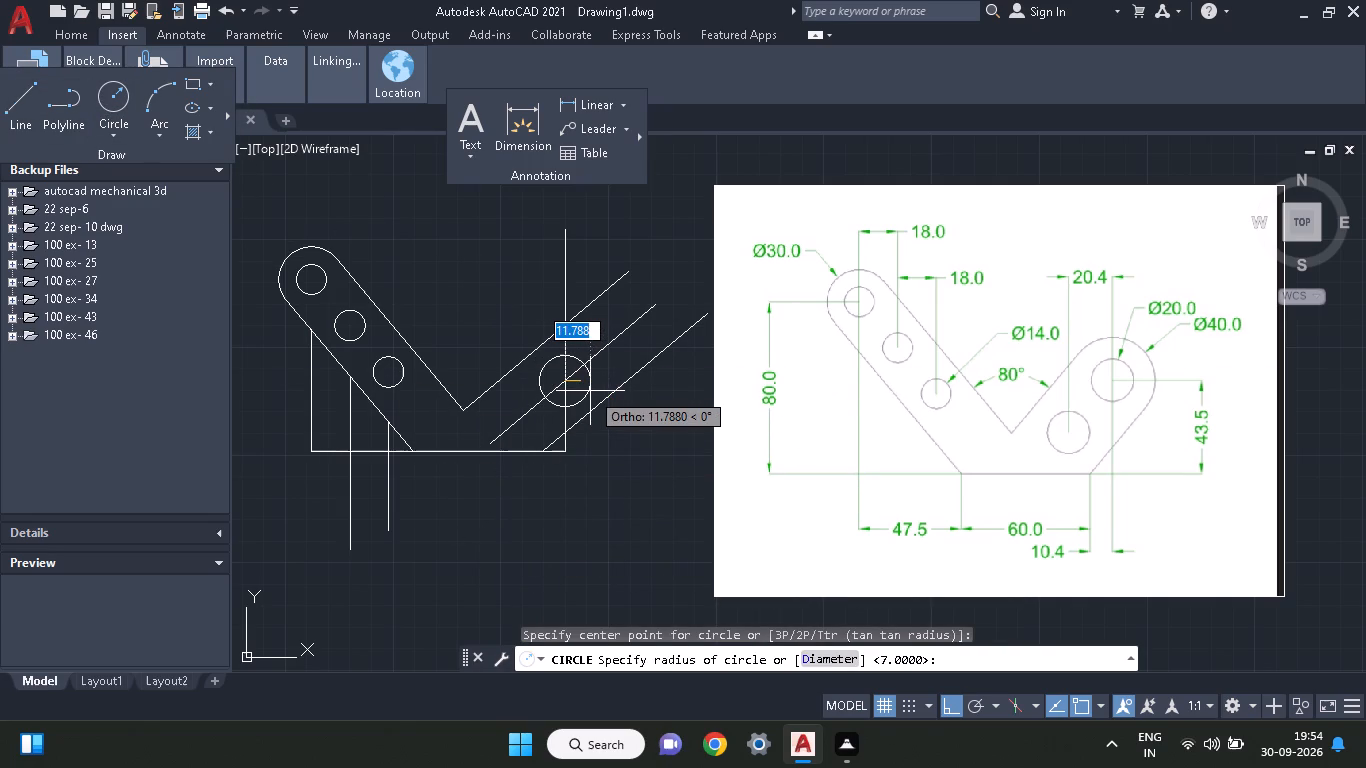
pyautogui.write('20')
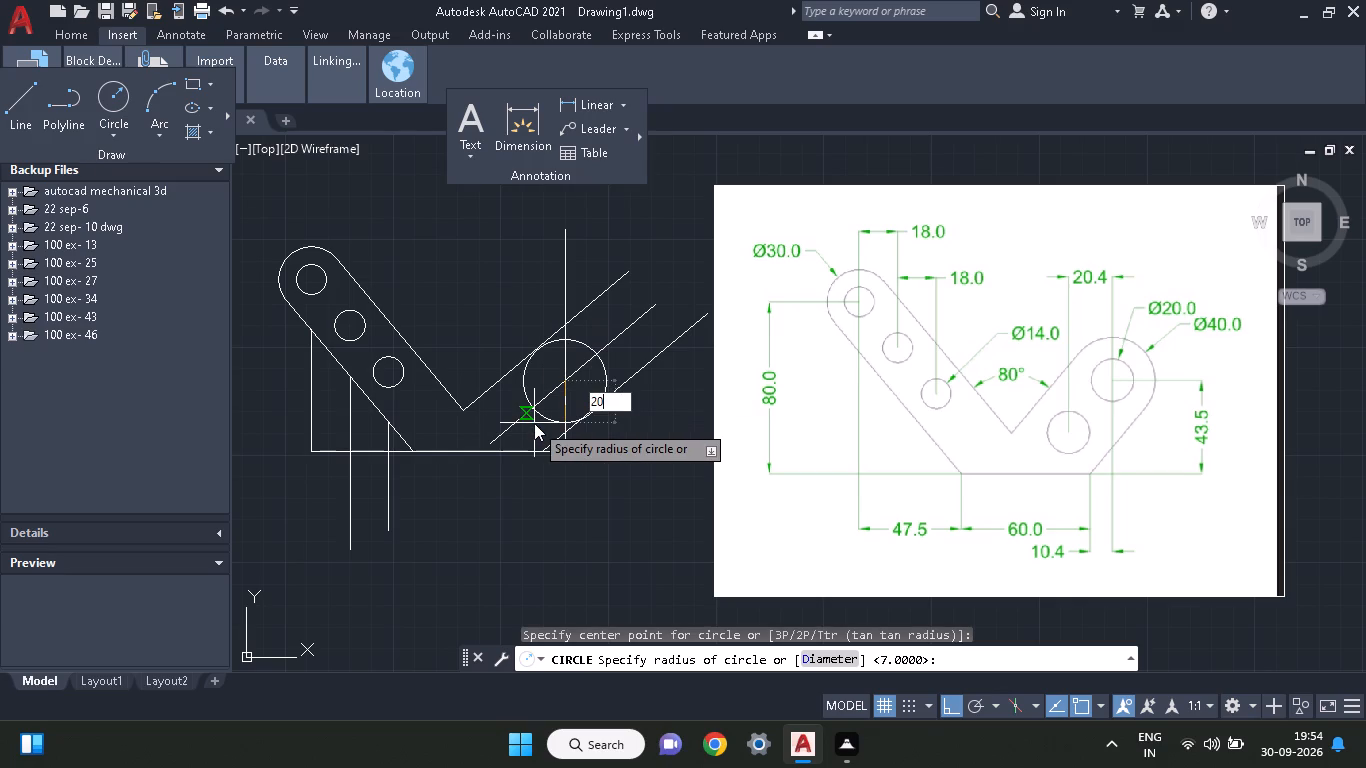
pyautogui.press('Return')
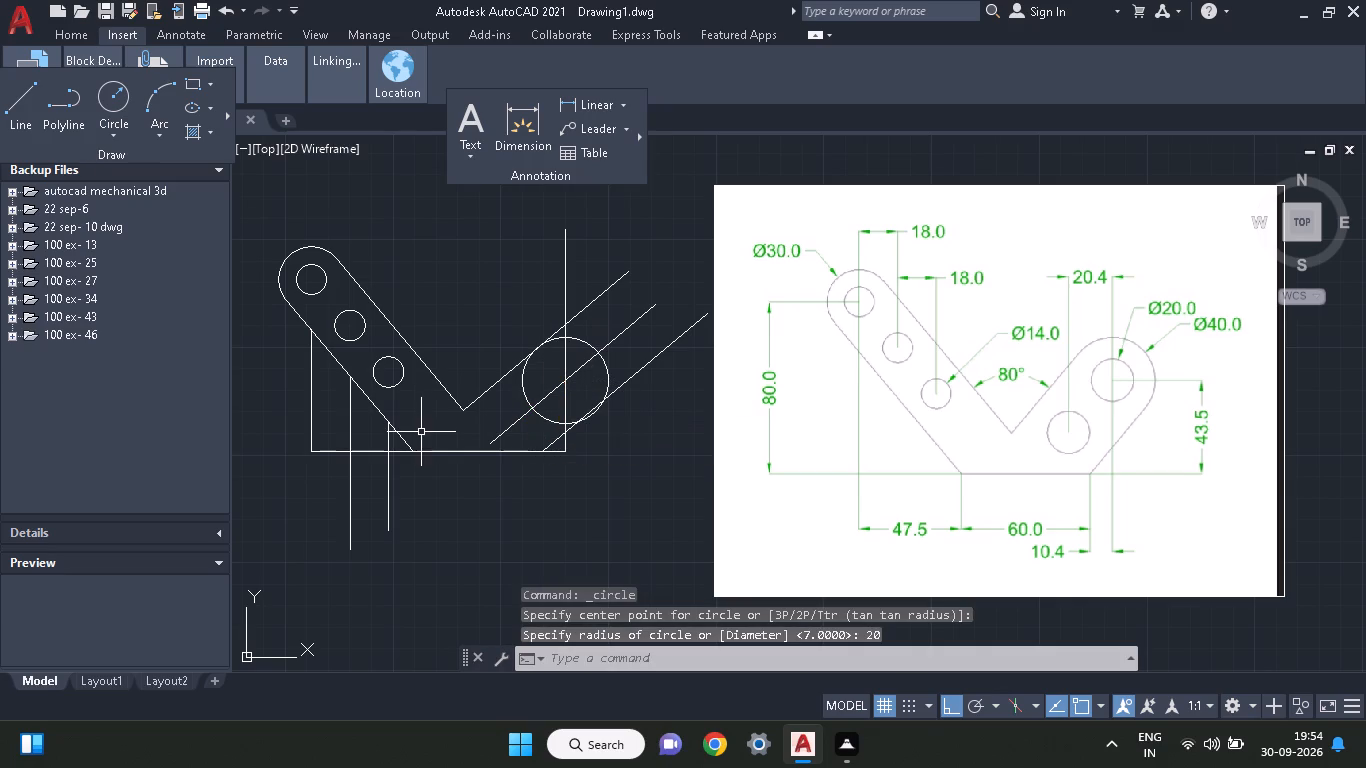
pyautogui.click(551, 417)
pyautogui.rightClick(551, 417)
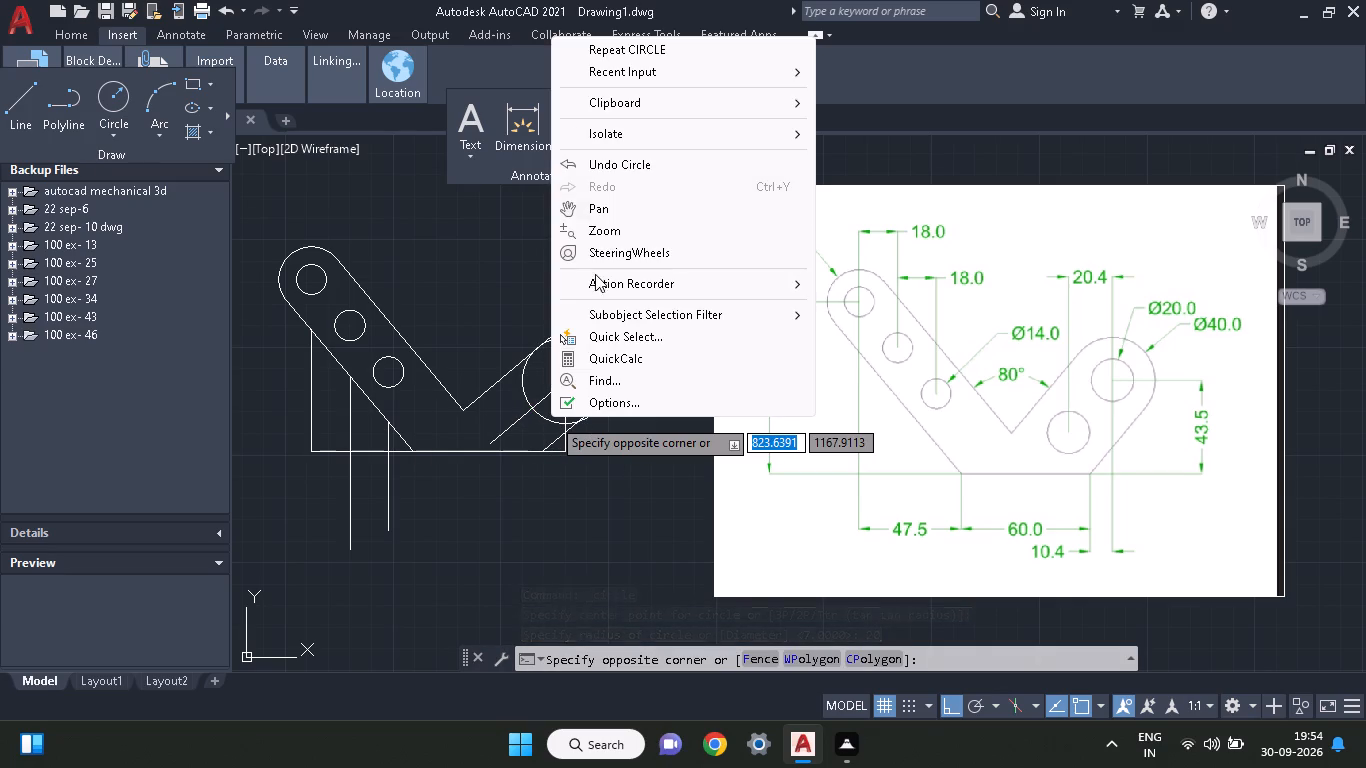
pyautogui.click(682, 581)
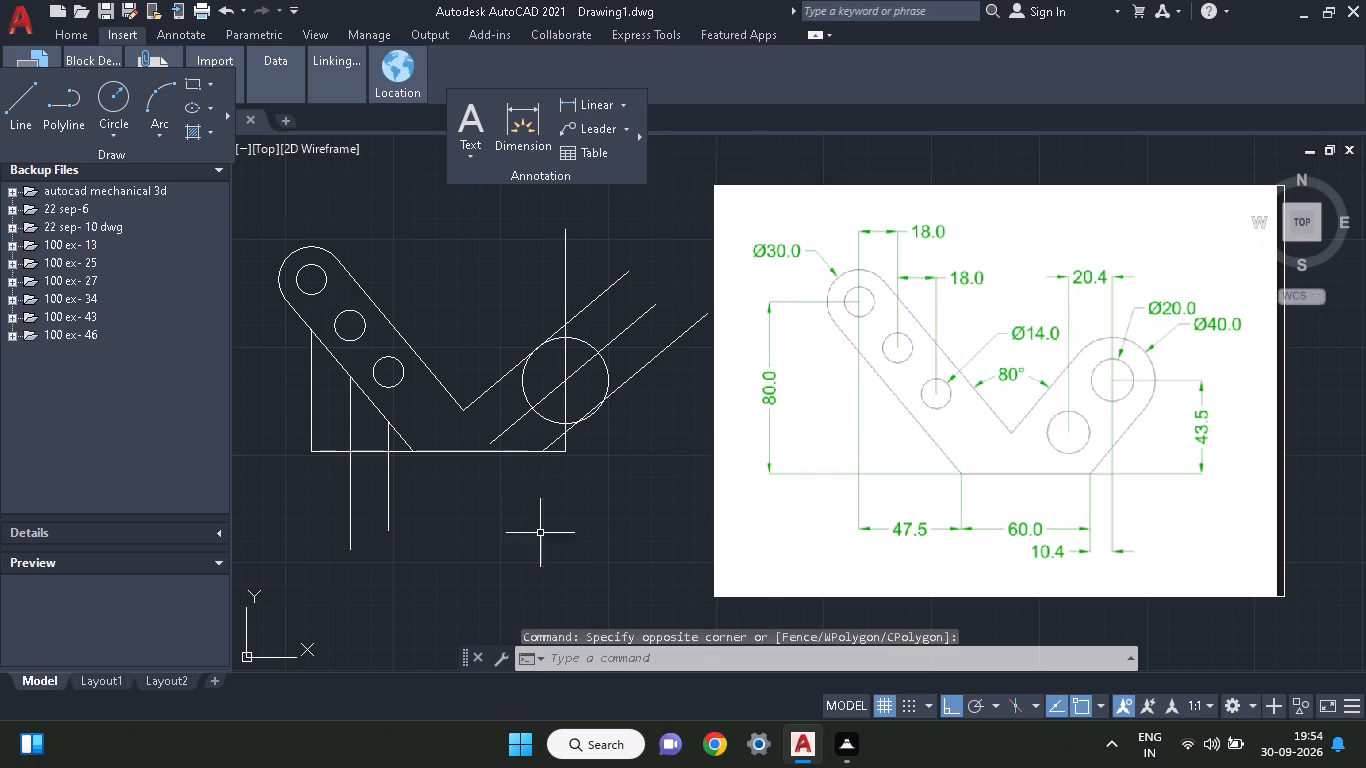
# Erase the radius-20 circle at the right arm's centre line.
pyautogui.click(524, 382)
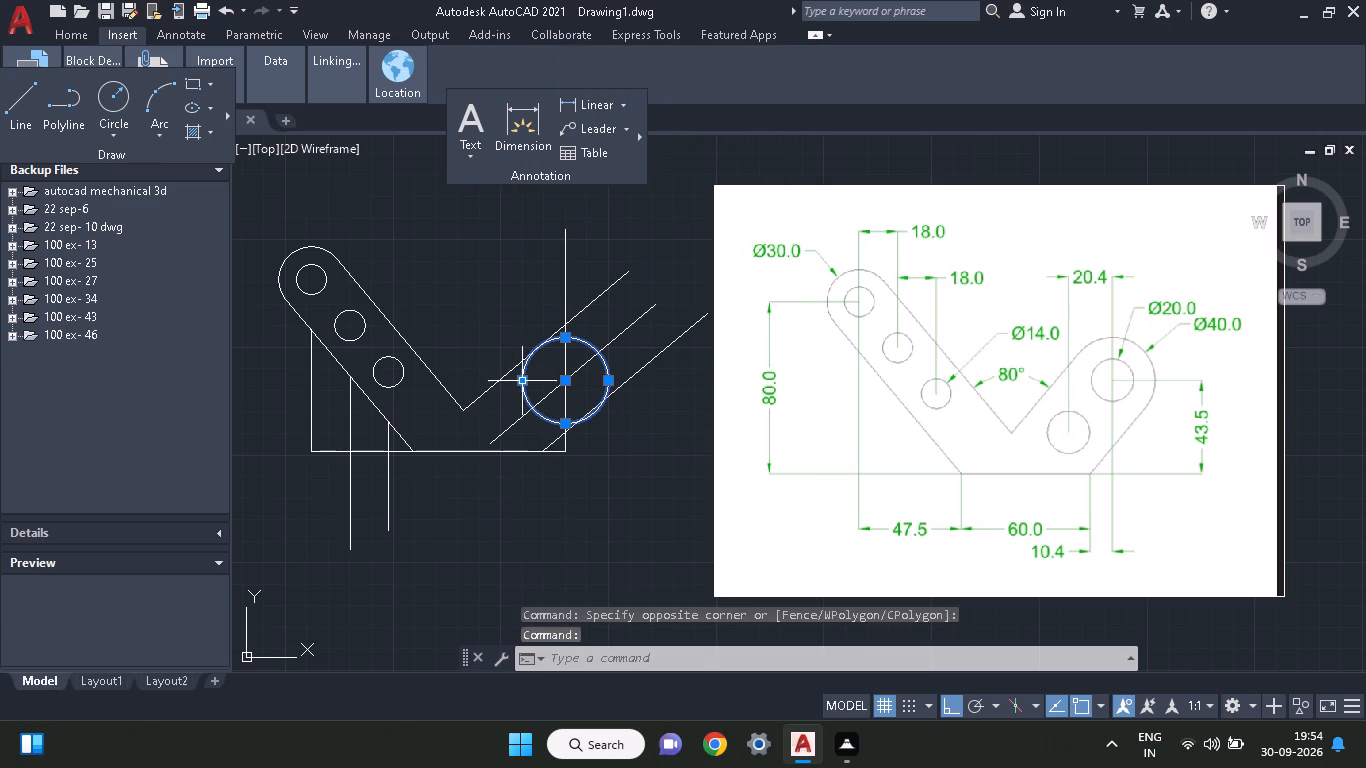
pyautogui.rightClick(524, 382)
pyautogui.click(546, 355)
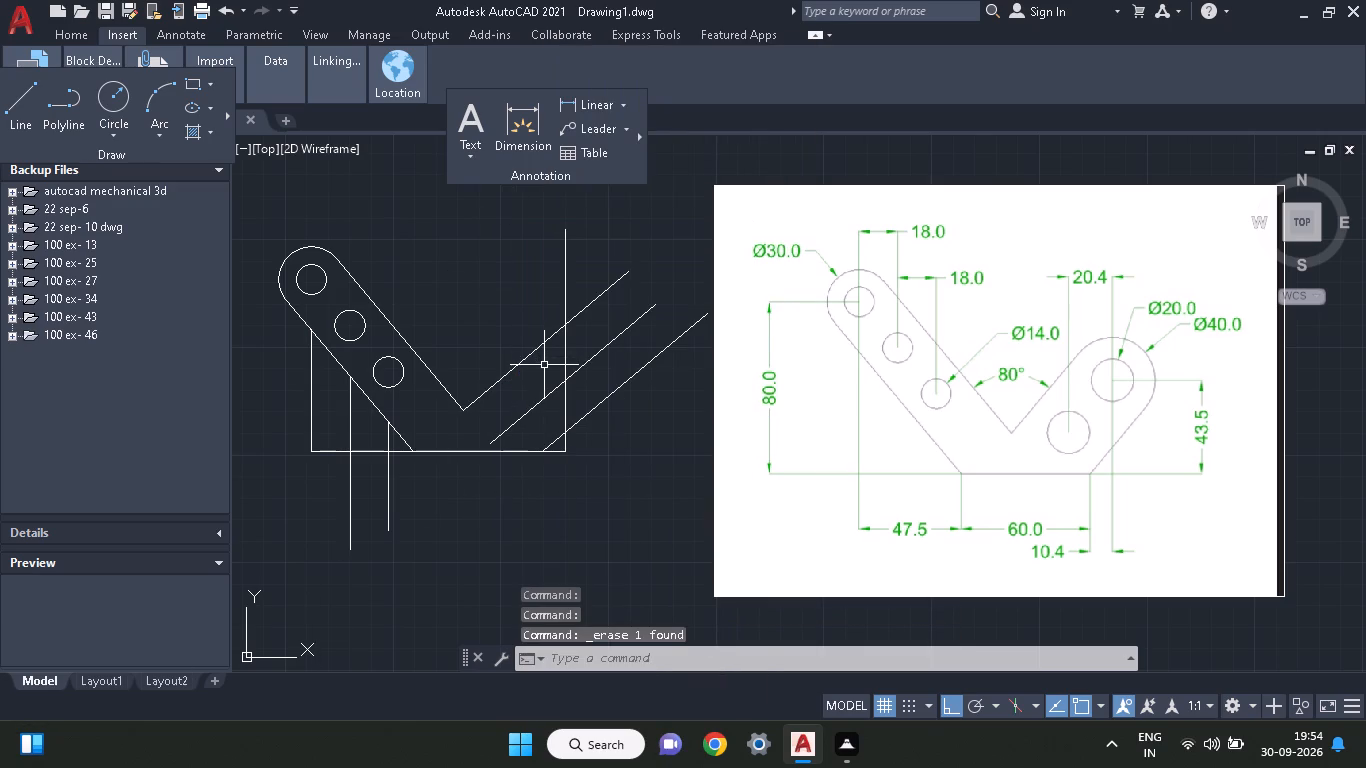
# Draw a circle of radius 10 where the vertical construction line crosses the right arm's centre line.
pyautogui.click(117, 82)
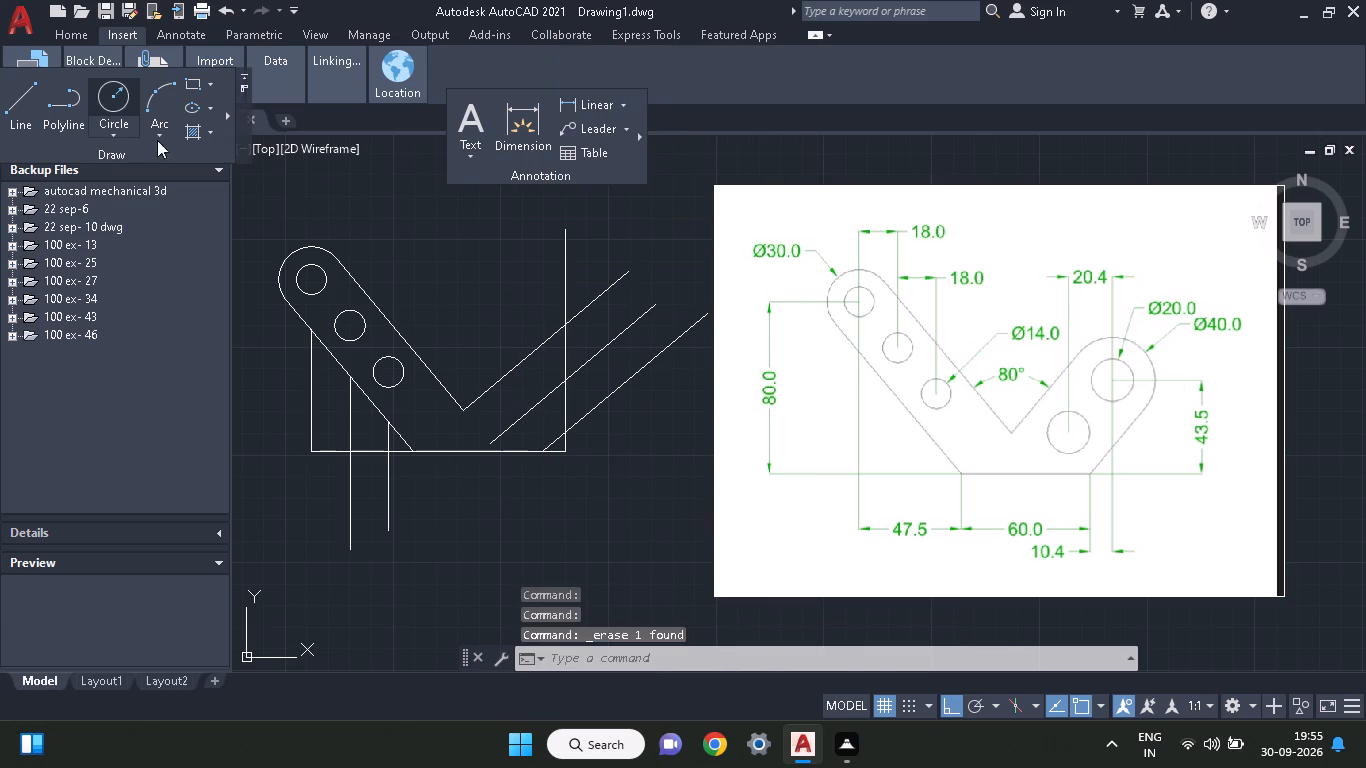
pyautogui.click(566, 383)
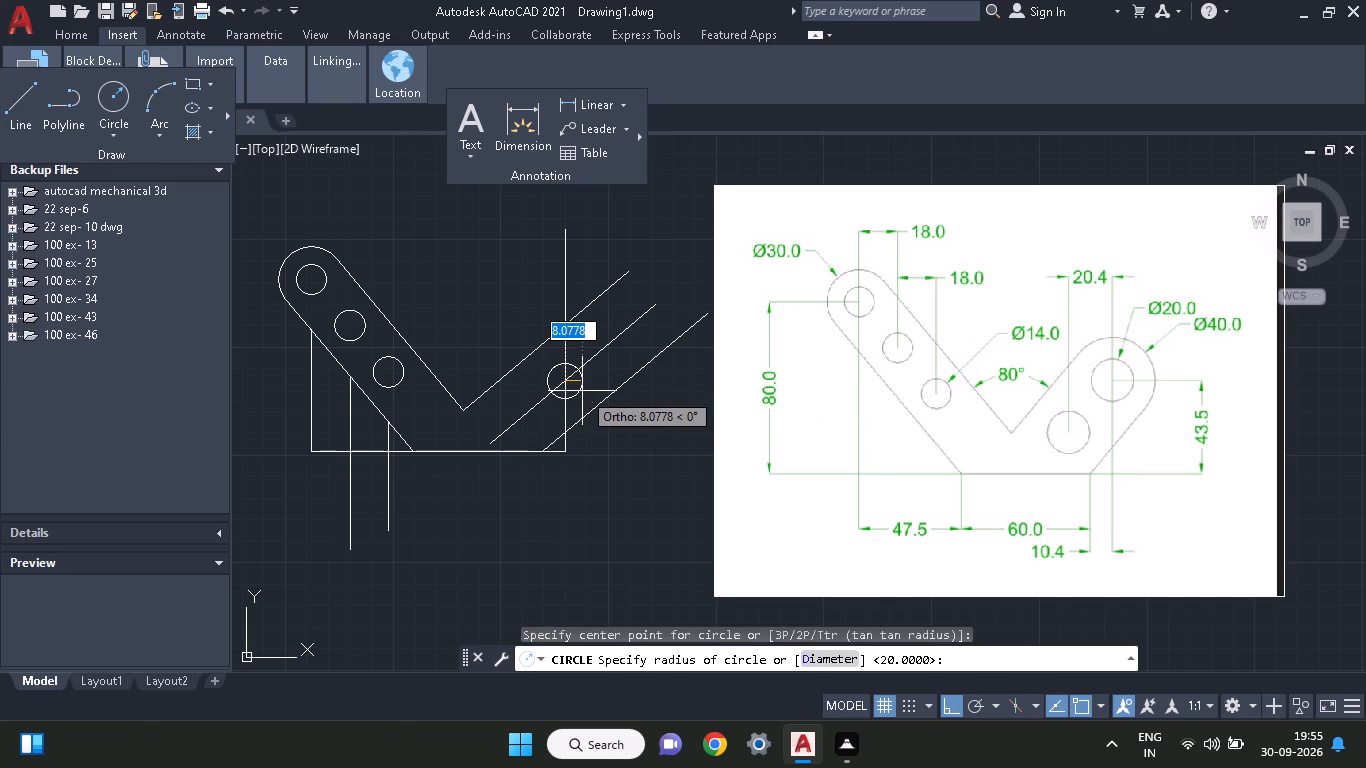
pyautogui.write('10')
pyautogui.press('Return')
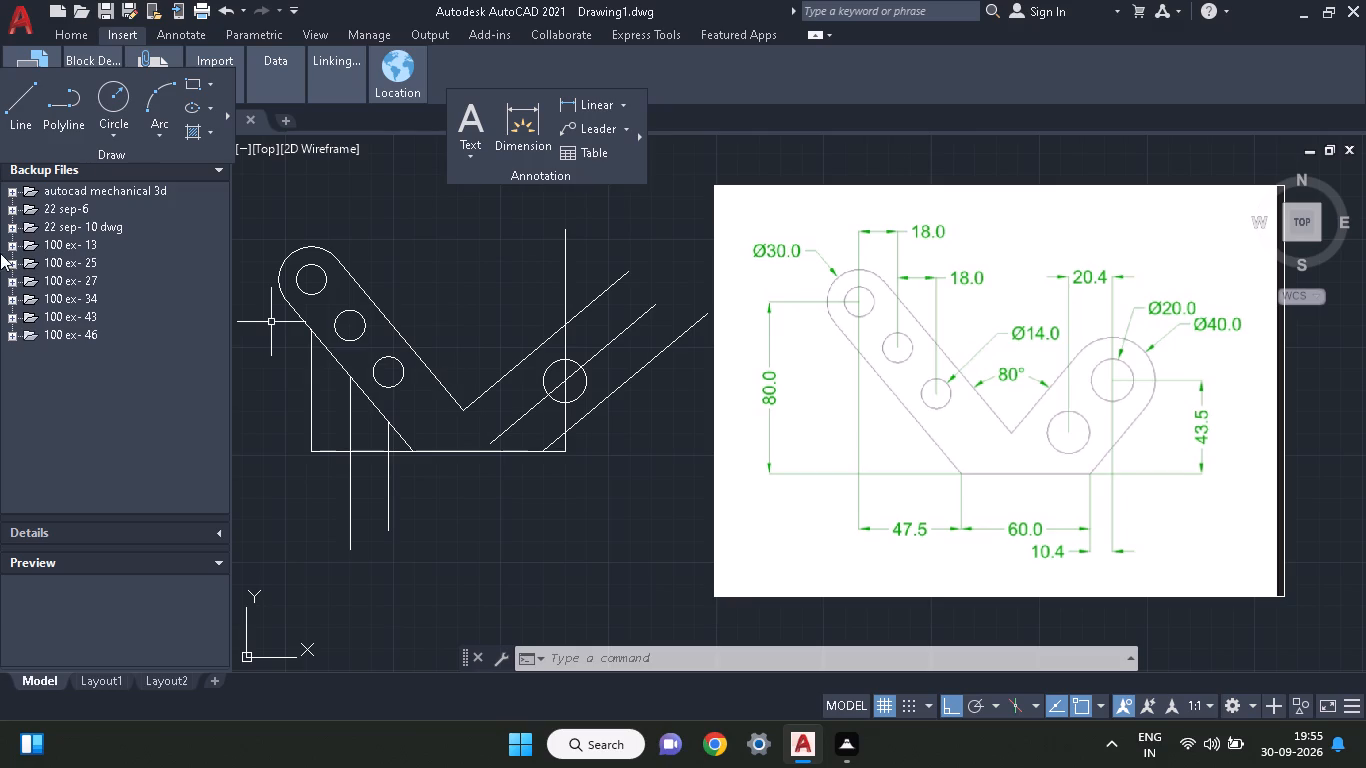
# Draw a horizontal construction line leftward from the radius-10 circle's centre to beyond the left arm.
pyautogui.click(21, 96)
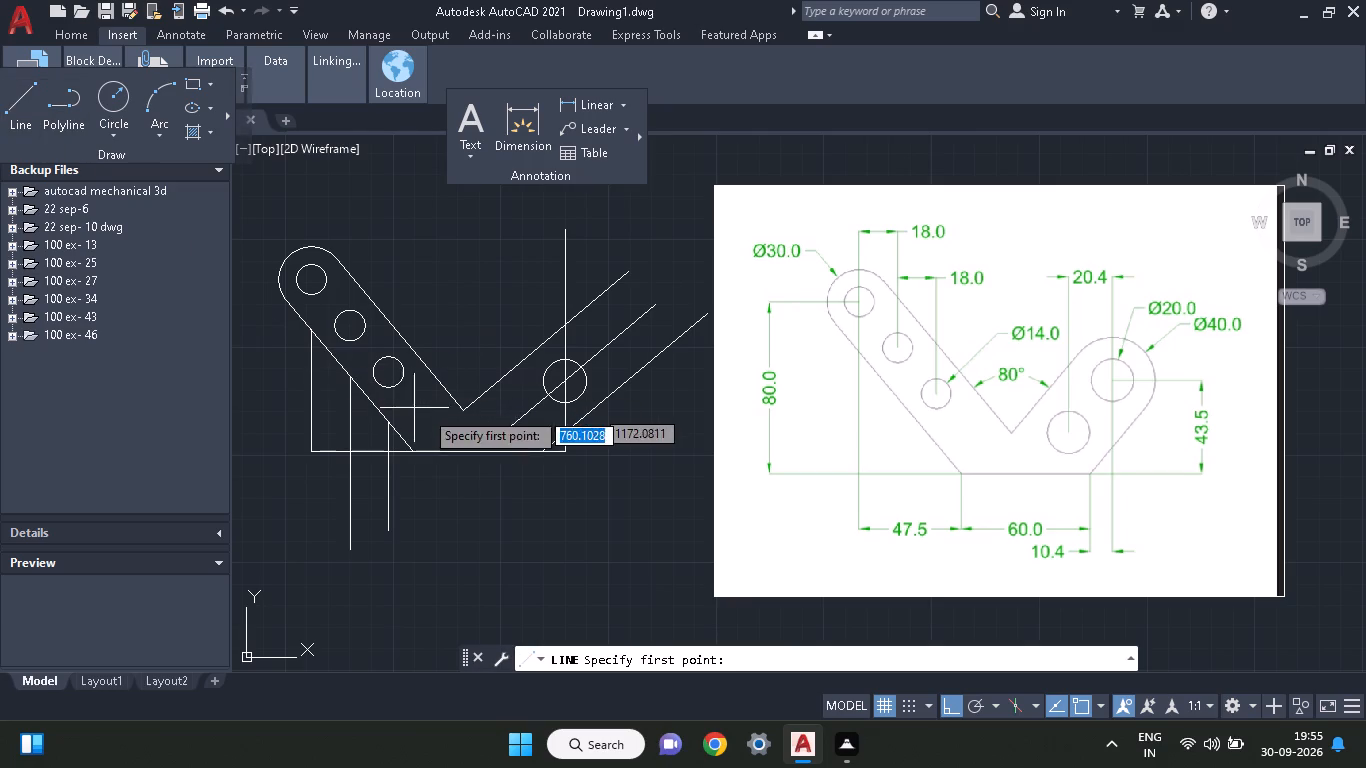
pyautogui.click(565, 386)
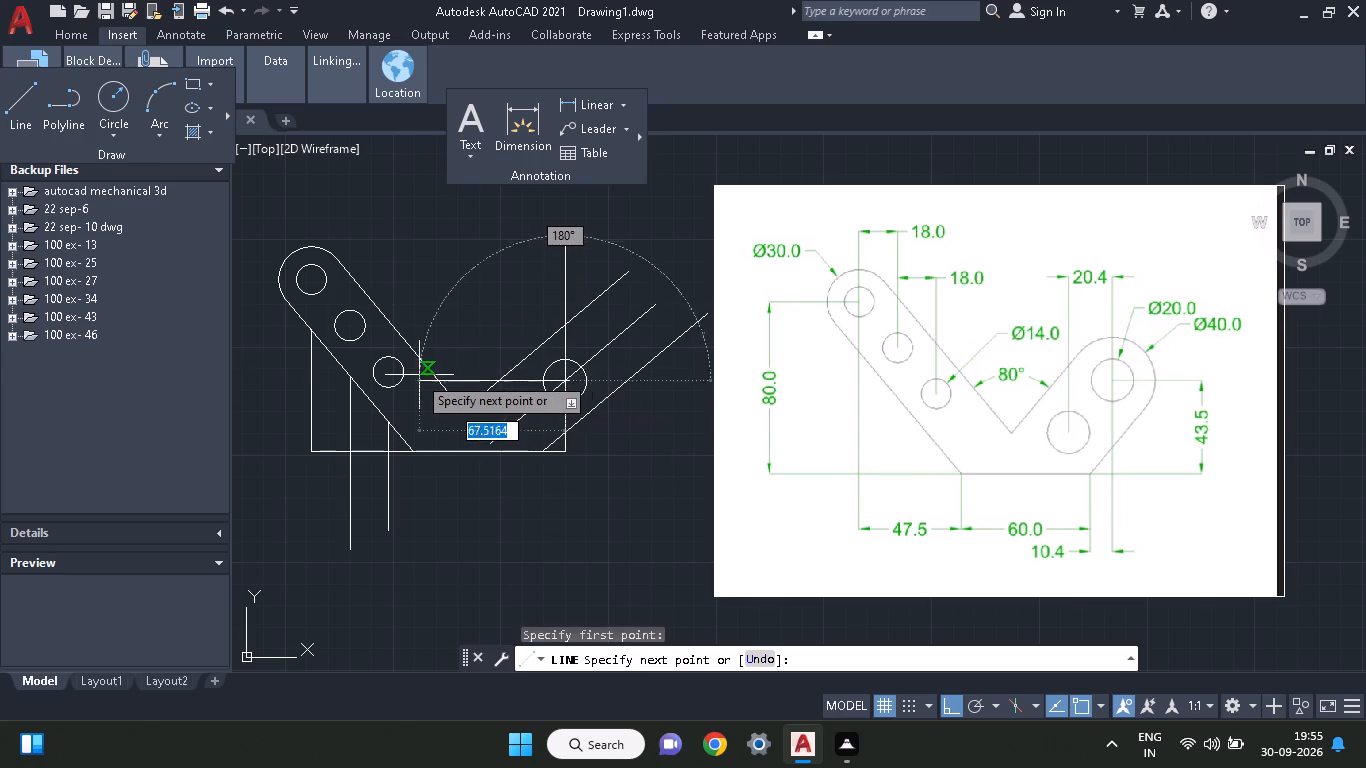
pyautogui.click(256, 374)
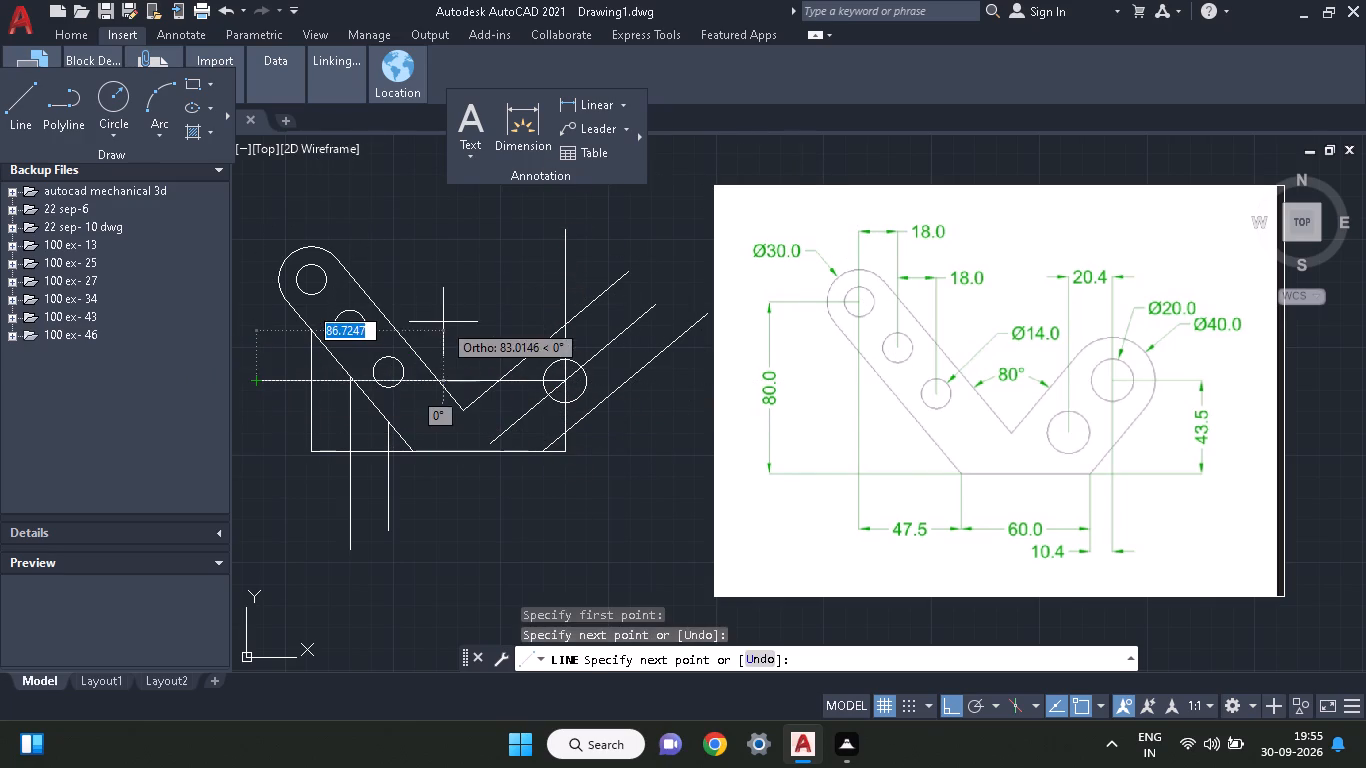
pyautogui.rightClick(448, 320)
pyautogui.click(467, 329)
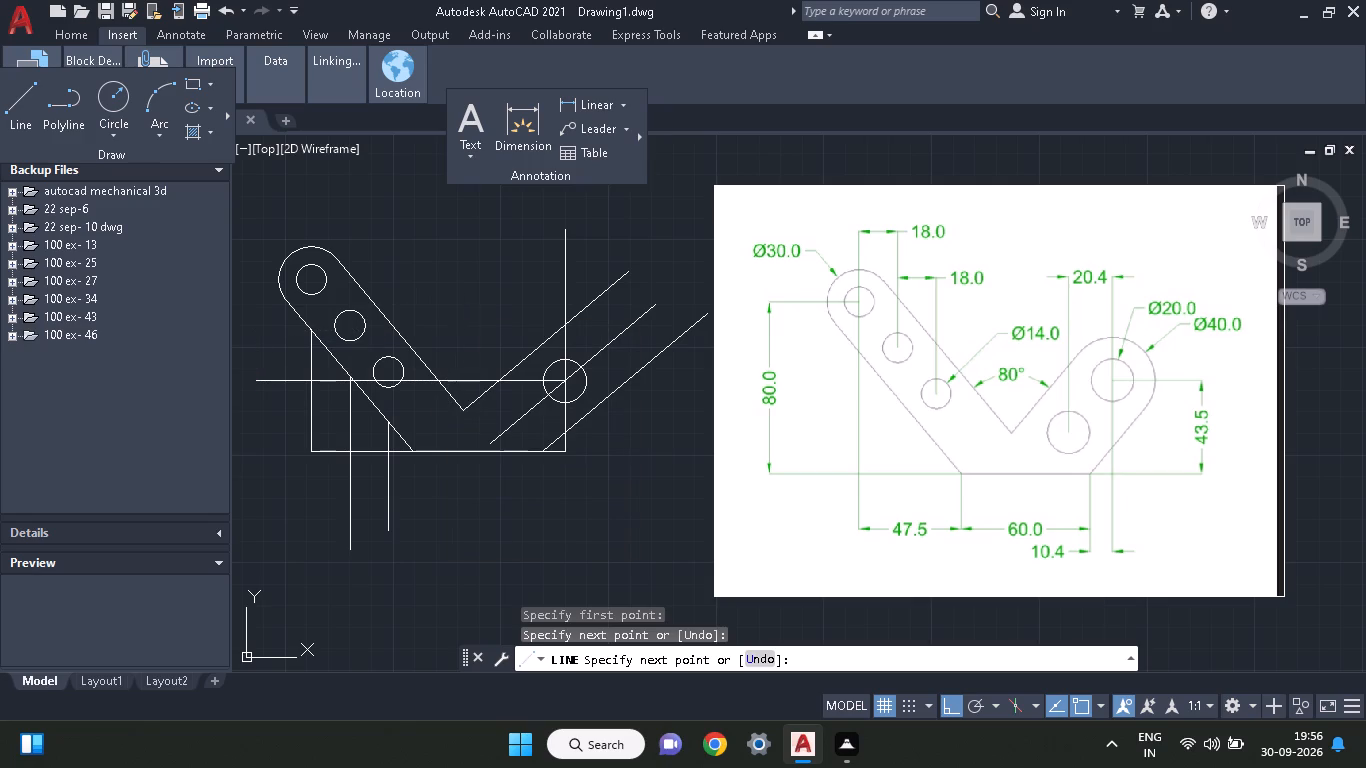
# Draw a 20.4 horizontal line leftward from the right arm's circle centre, continuing with a vertical construction line down past the base.
pyautogui.click(23, 102)
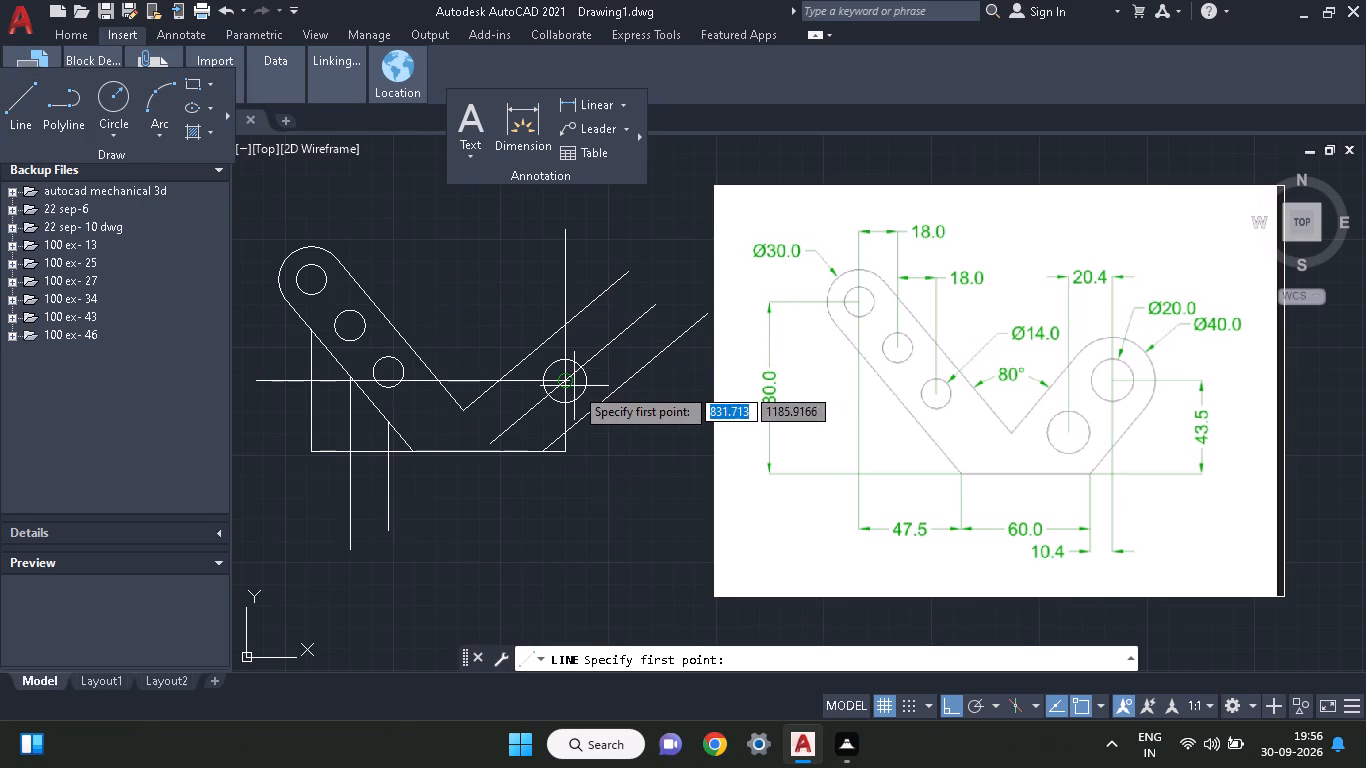
pyautogui.click(565, 386)
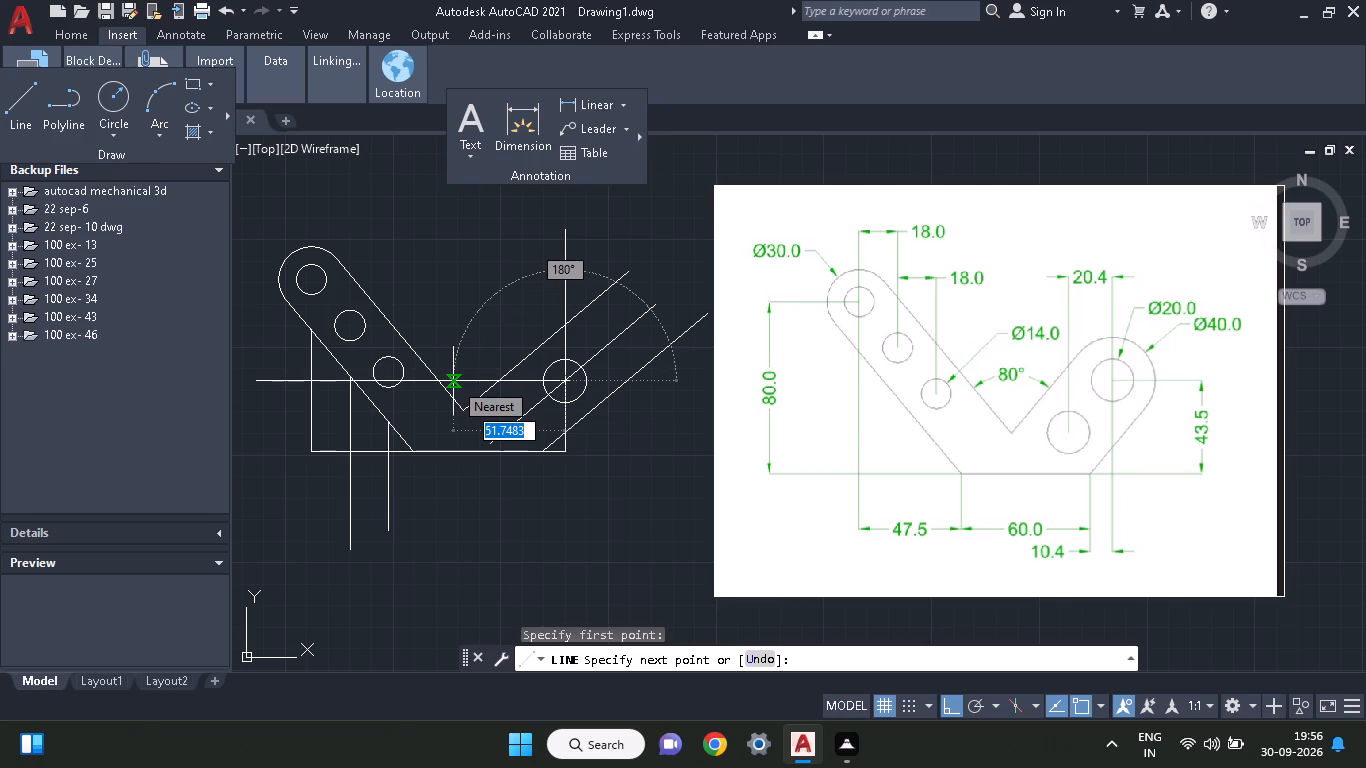
pyautogui.write('20')
pyautogui.write('.4')
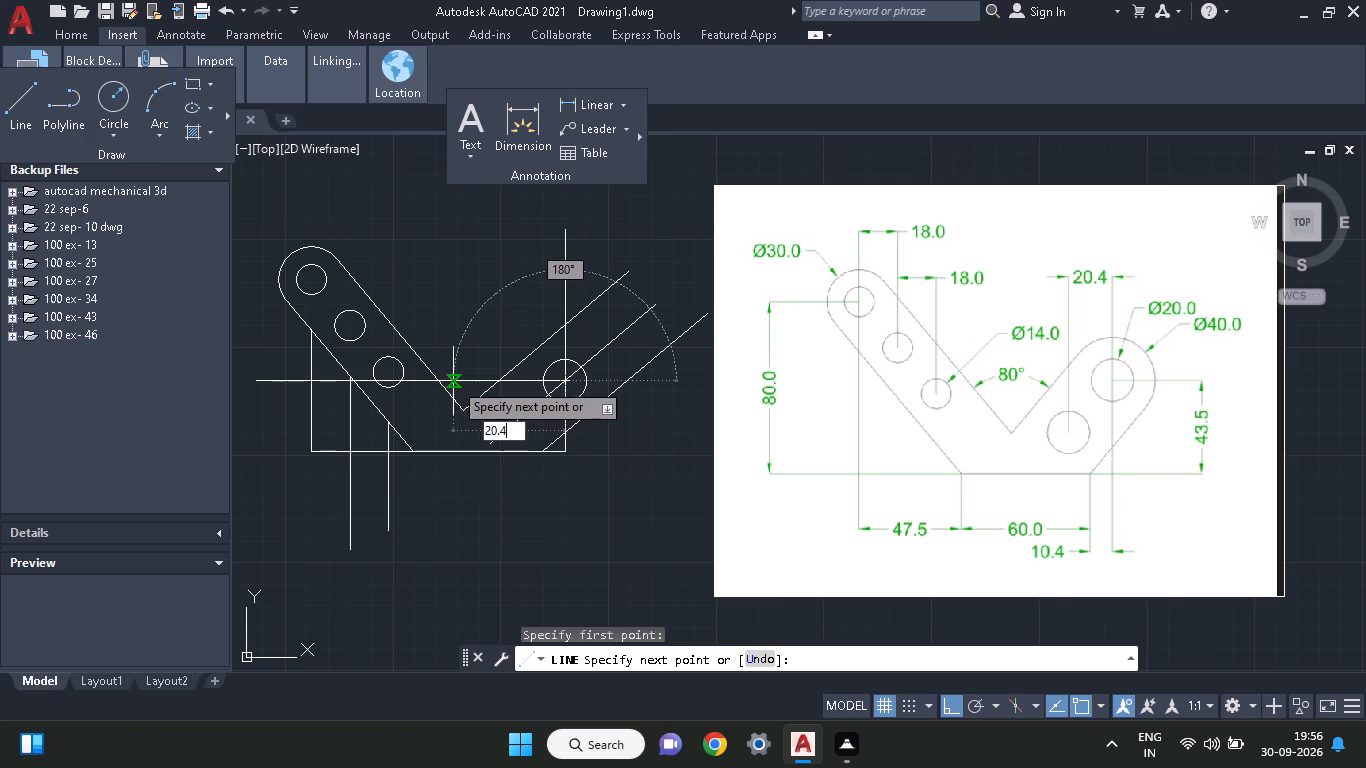
pyautogui.press('Return')
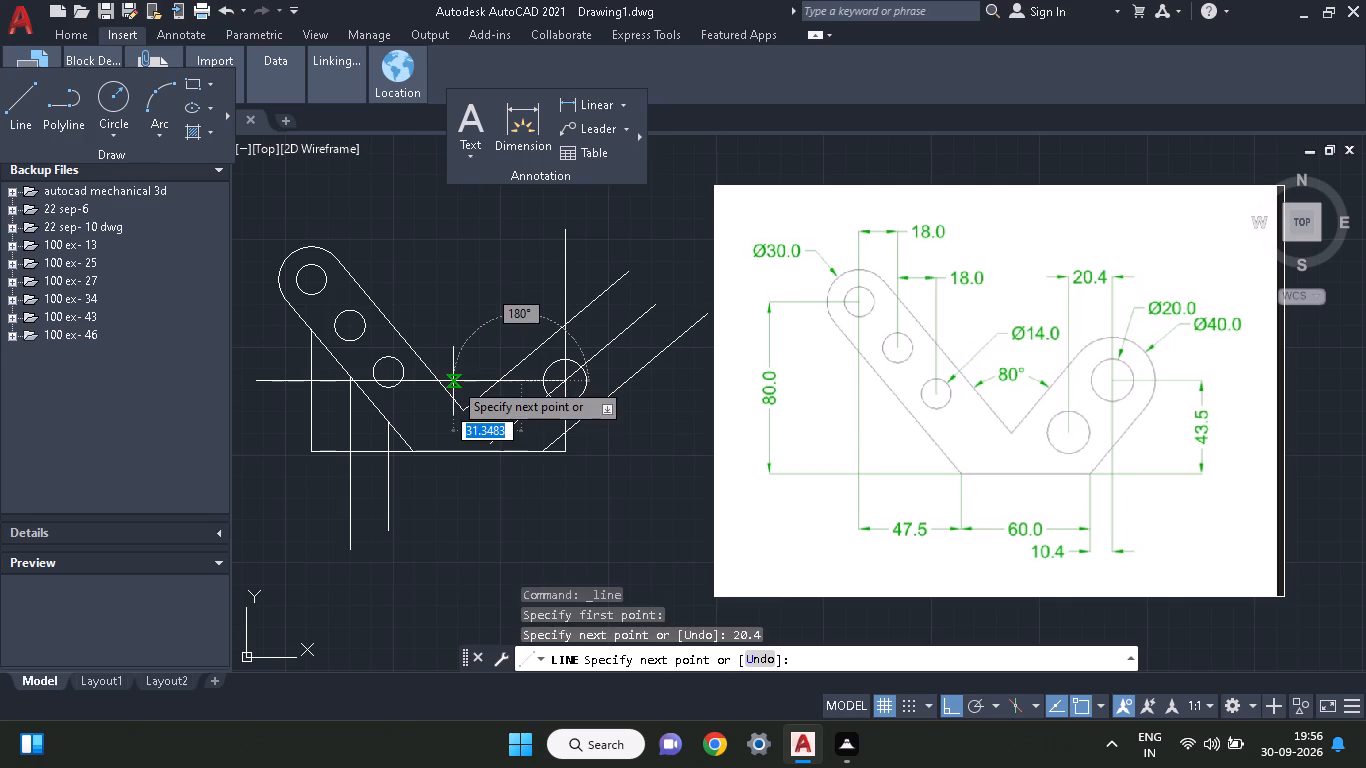
pyautogui.click(525, 509)
pyautogui.rightClick(568, 490)
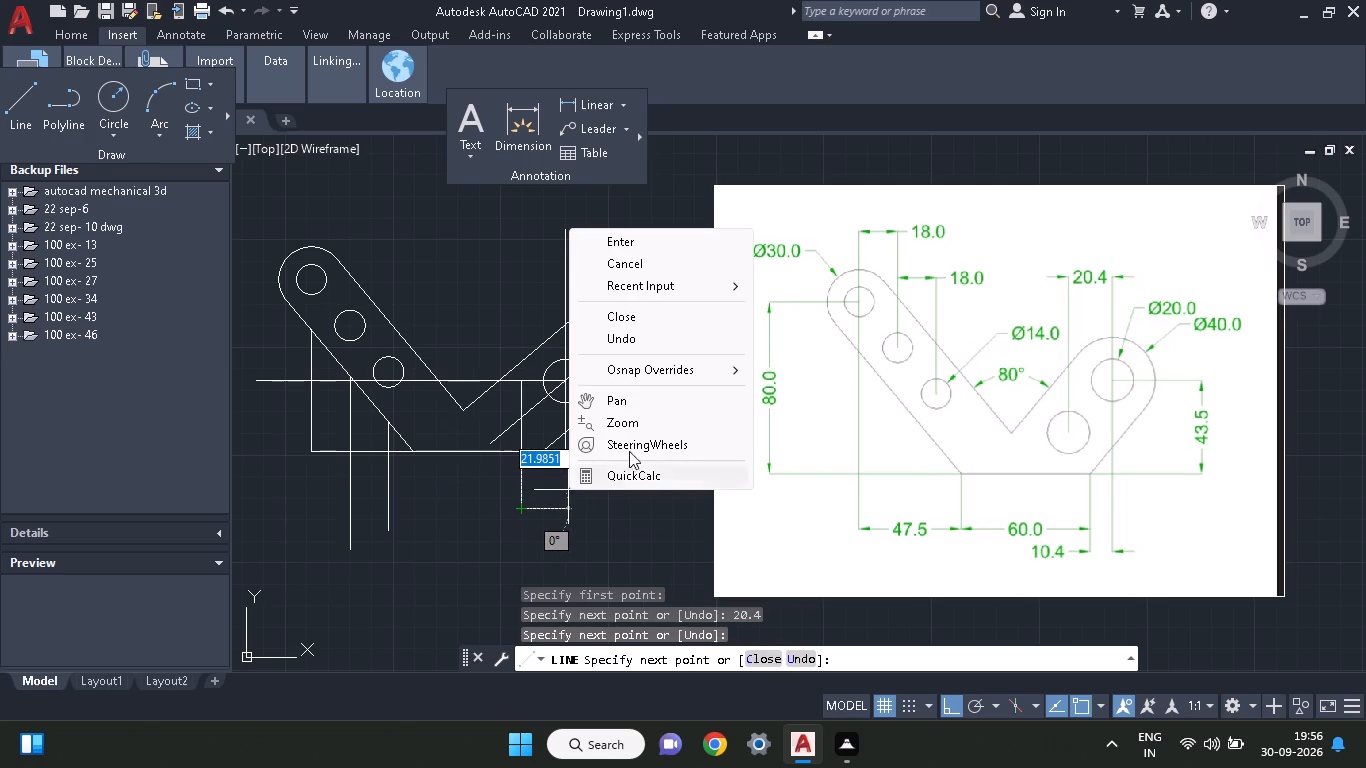
pyautogui.click(627, 249)
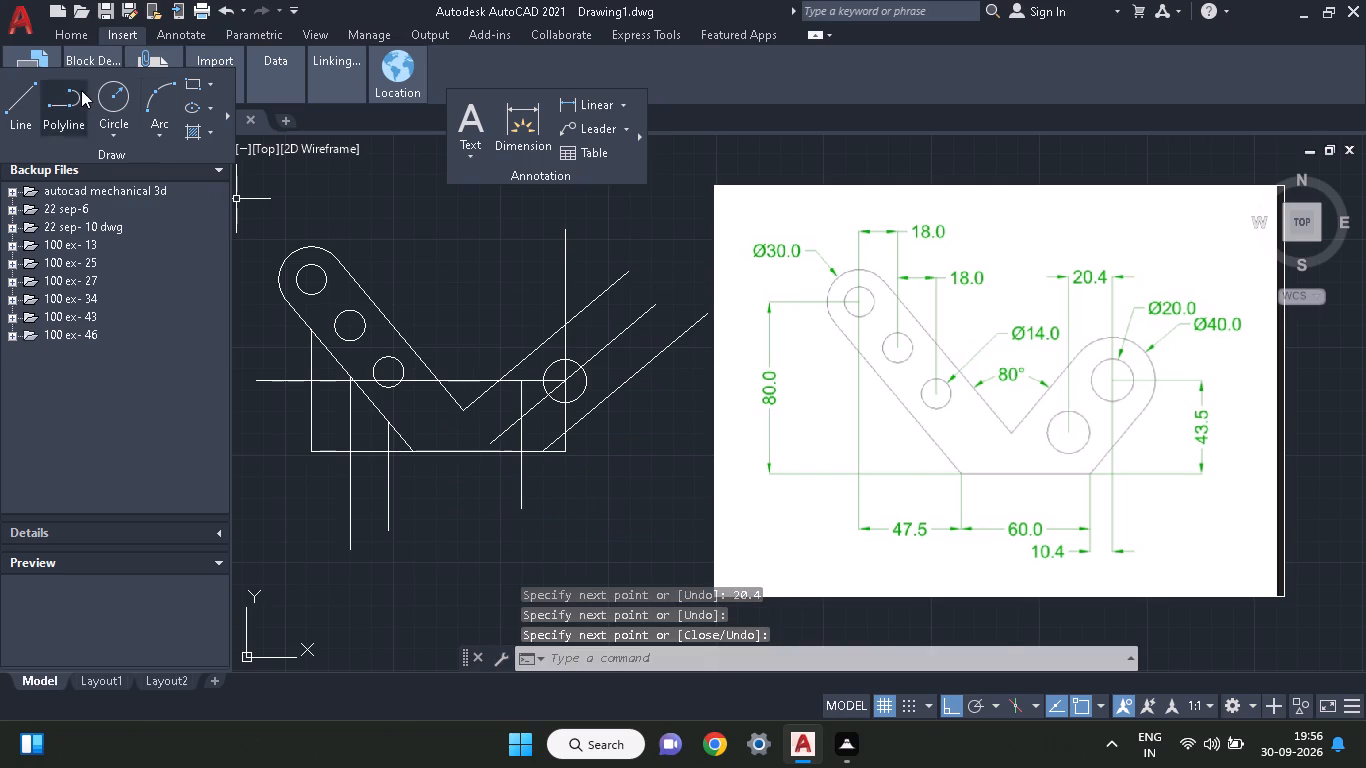
# Draw a second circle of radius 10 where the new vertical line crosses the right arm's centre line.
pyautogui.click(105, 88)
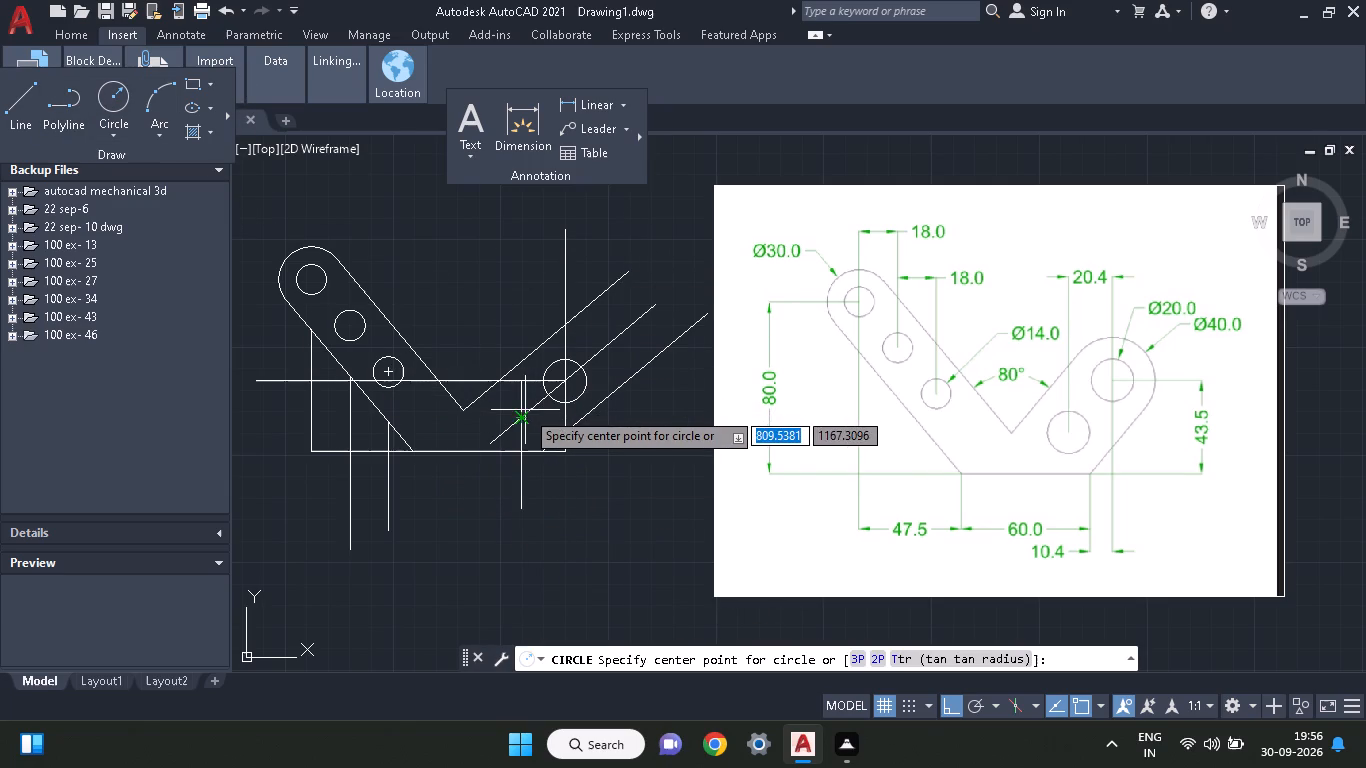
pyautogui.click(518, 415)
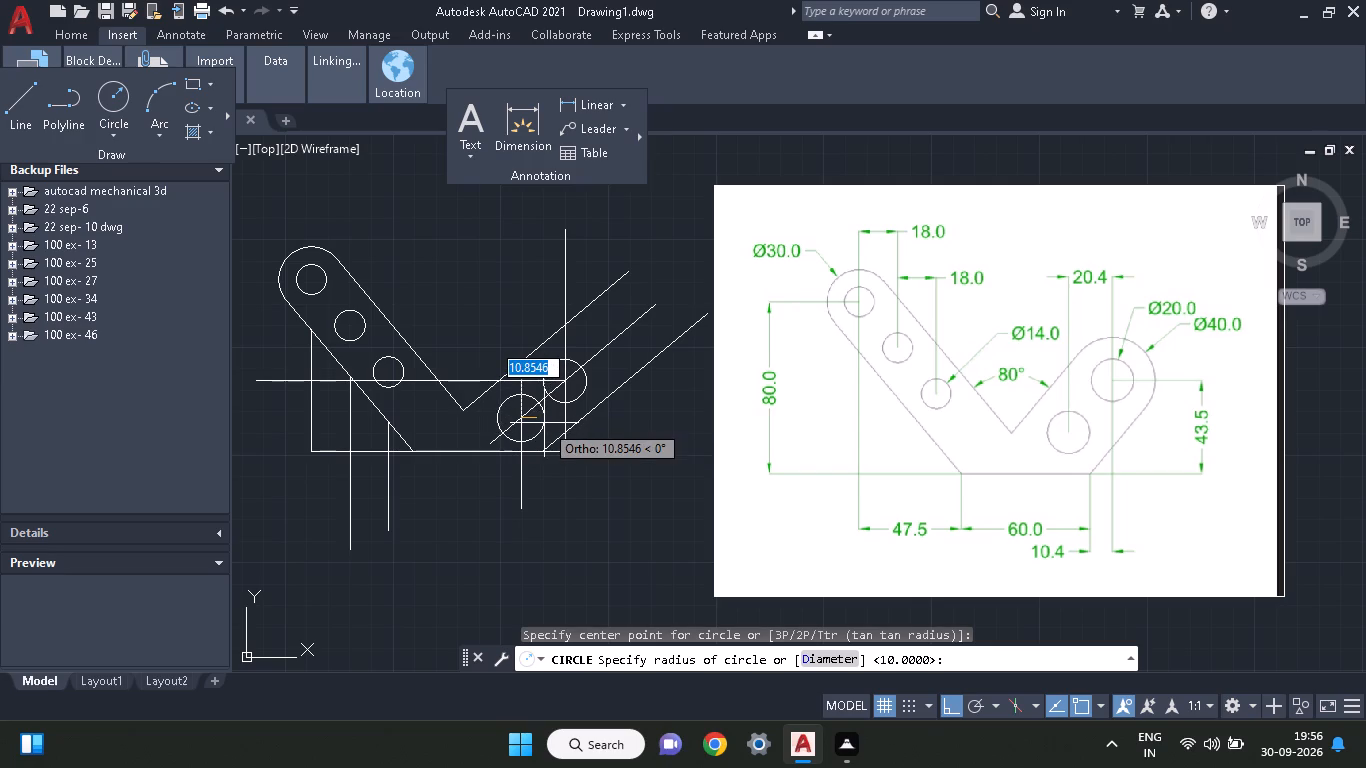
pyautogui.write('10')
pyautogui.press('Return')
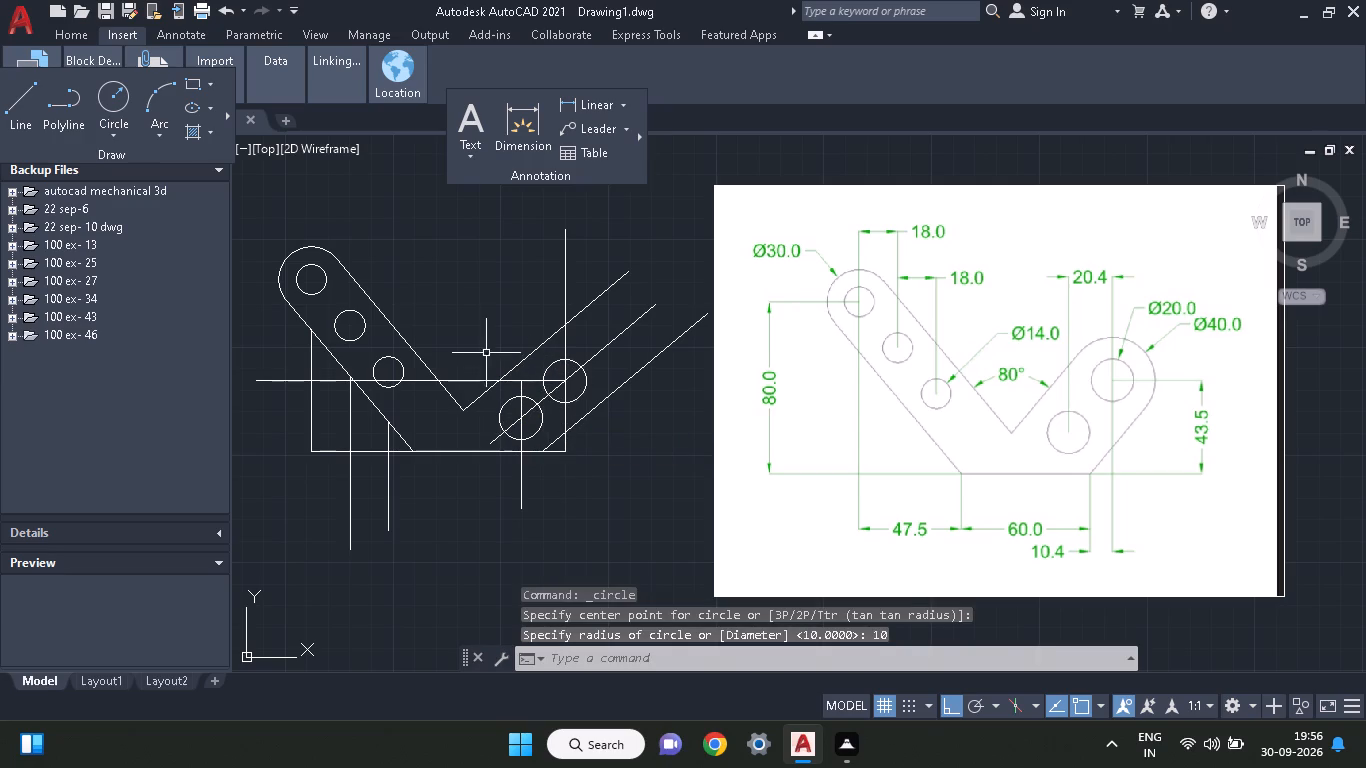
# Draw a circle of radius 20 concentric with the right arm's upper radius-10 hole.
pyautogui.click(119, 95)
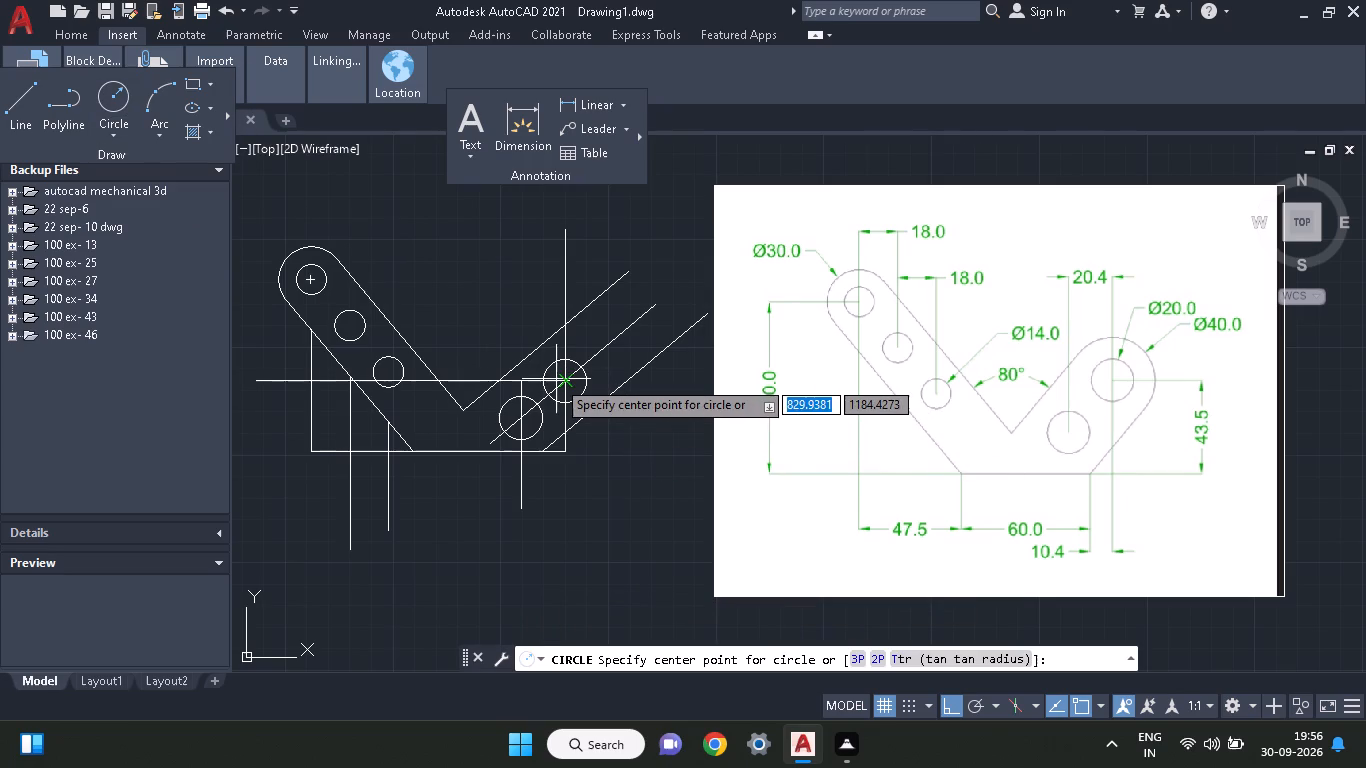
pyautogui.click(560, 382)
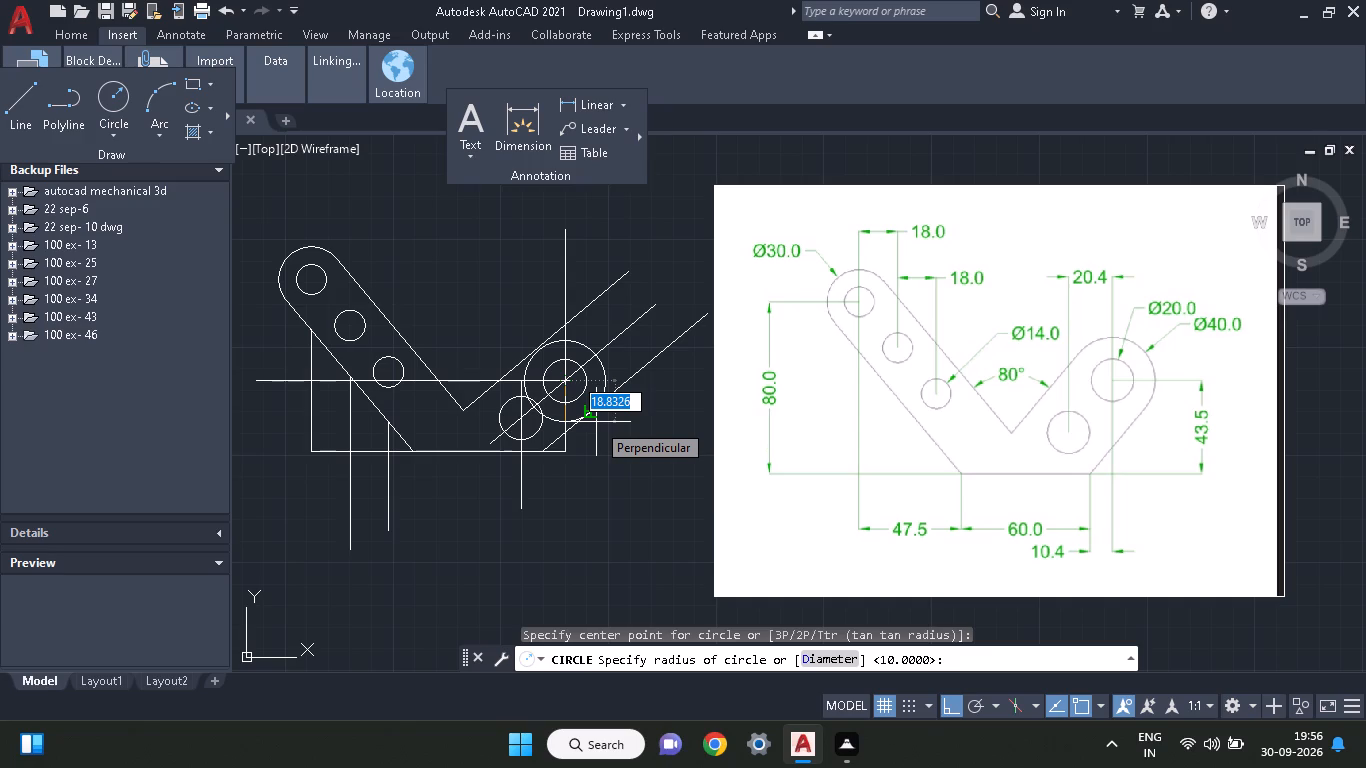
pyautogui.write('20')
pyautogui.press('Return')
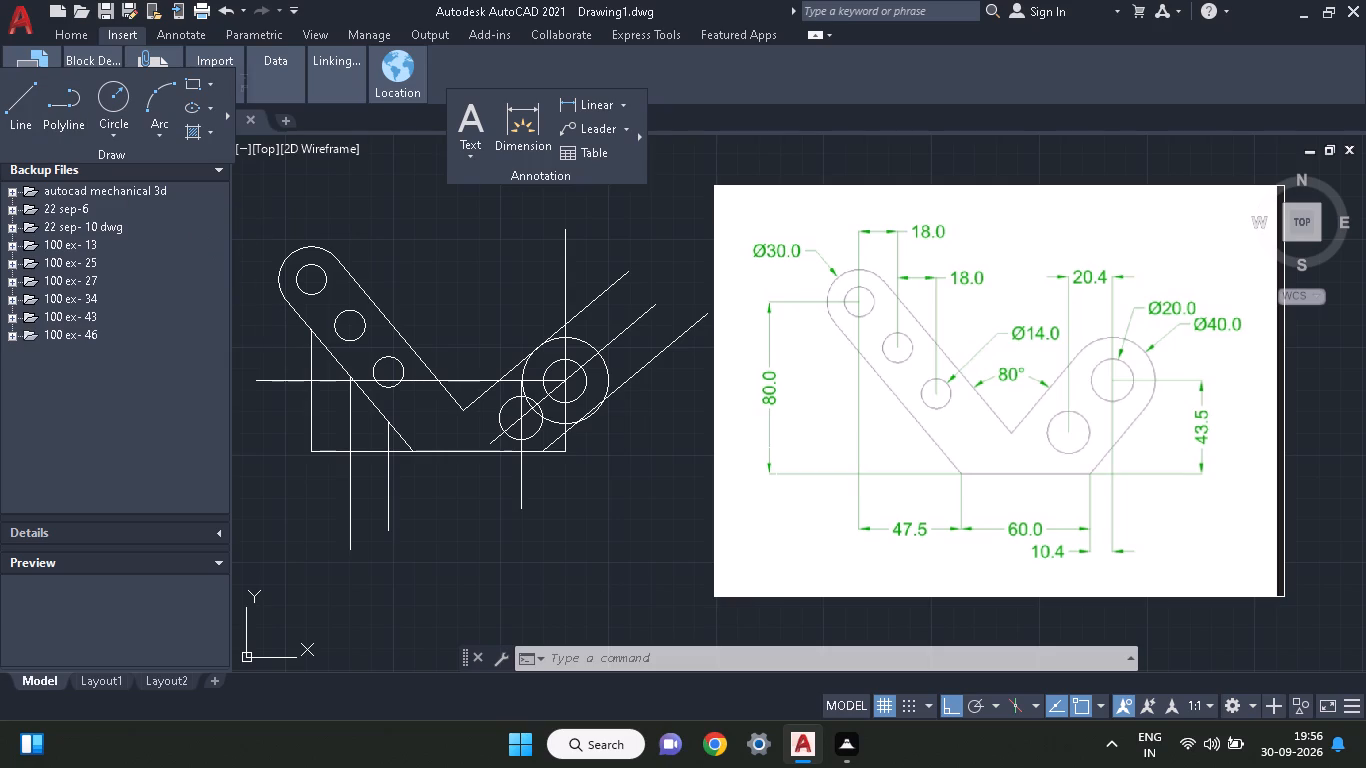
# Trim the radius-20 circle's lower arc inside the right arm, and the vertical and base line stubs beyond the arm's lower edge.
pyautogui.write('tr')
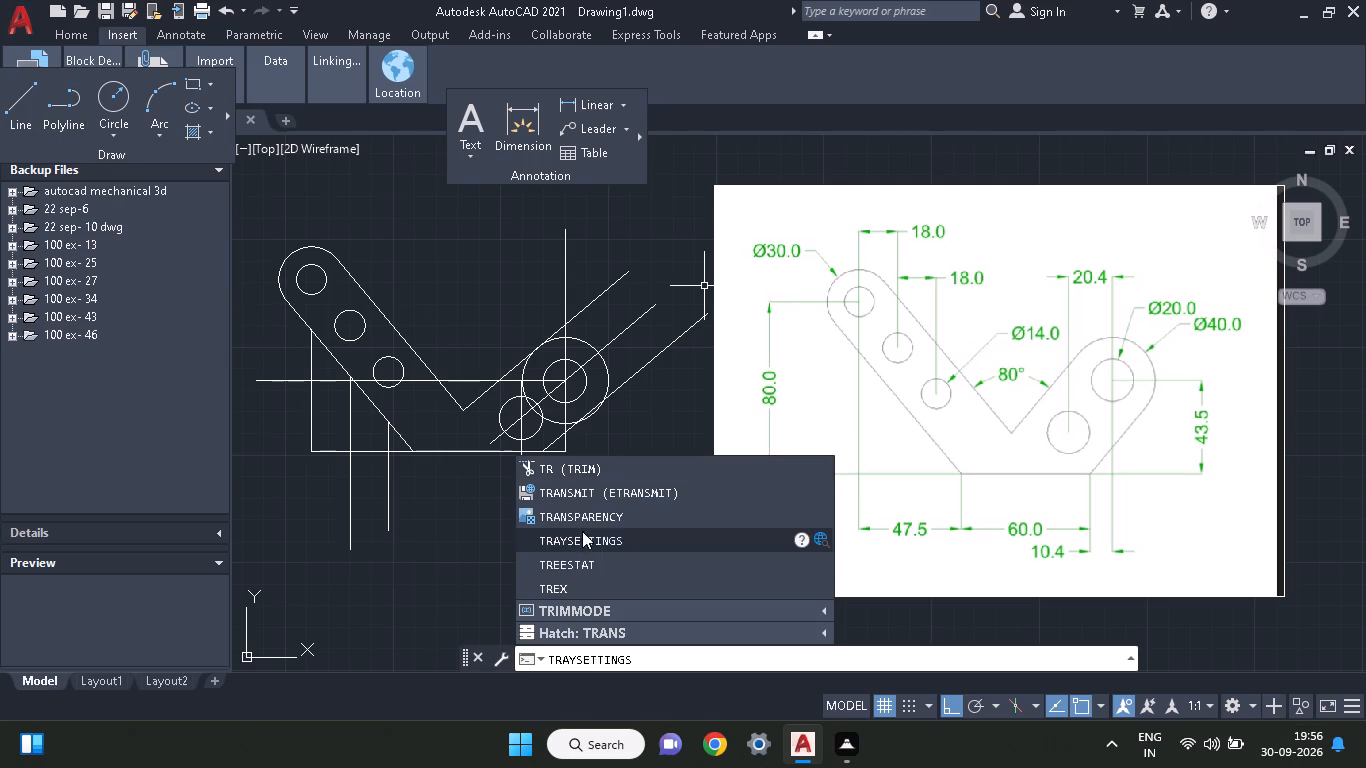
pyautogui.click(587, 467)
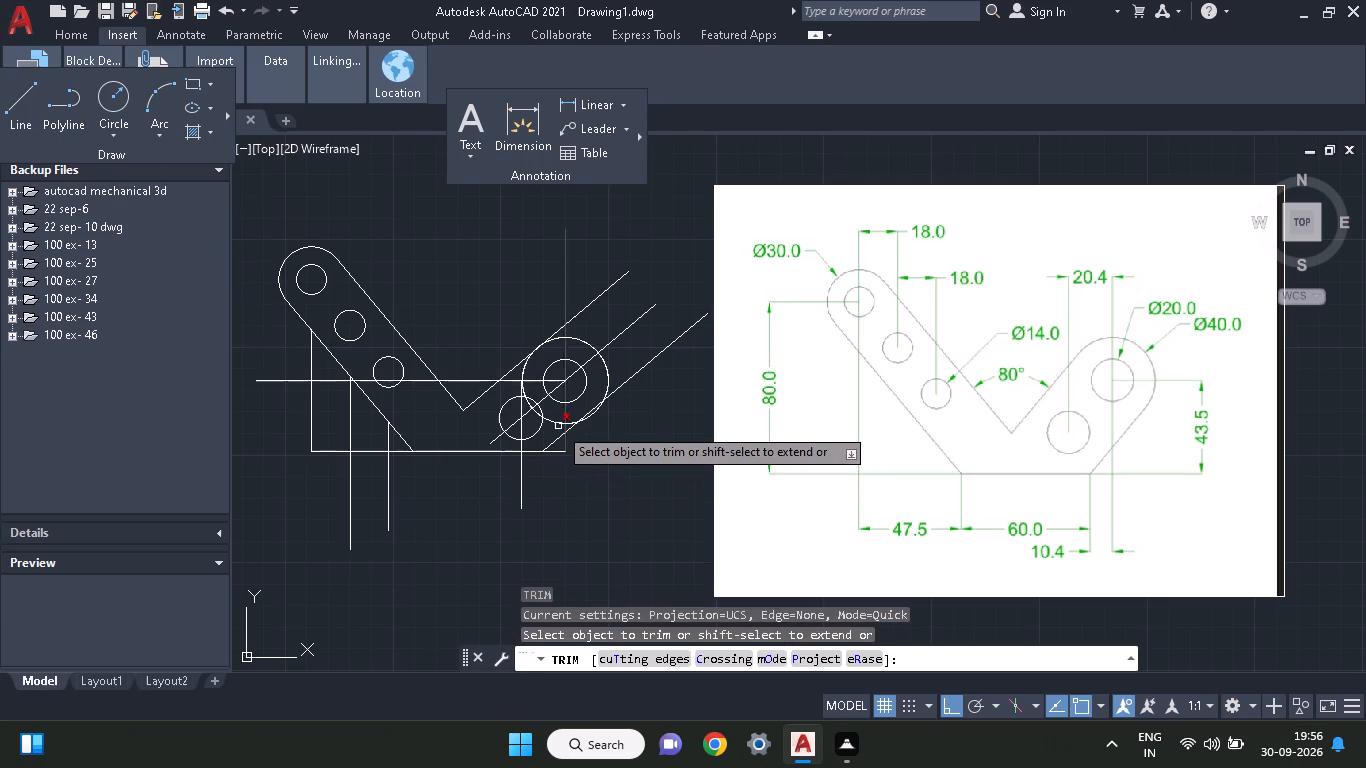
pyautogui.click(557, 426)
pyautogui.click(532, 407)
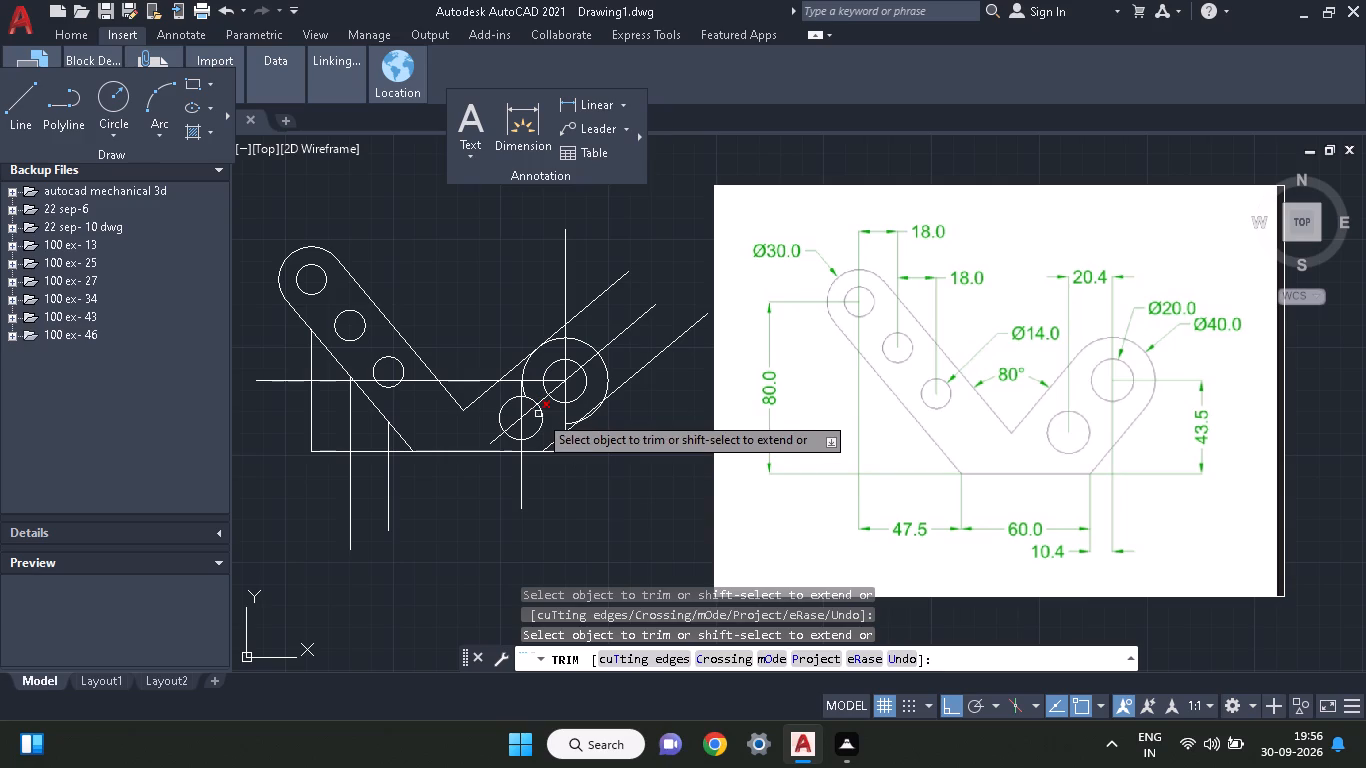
pyautogui.click(538, 414)
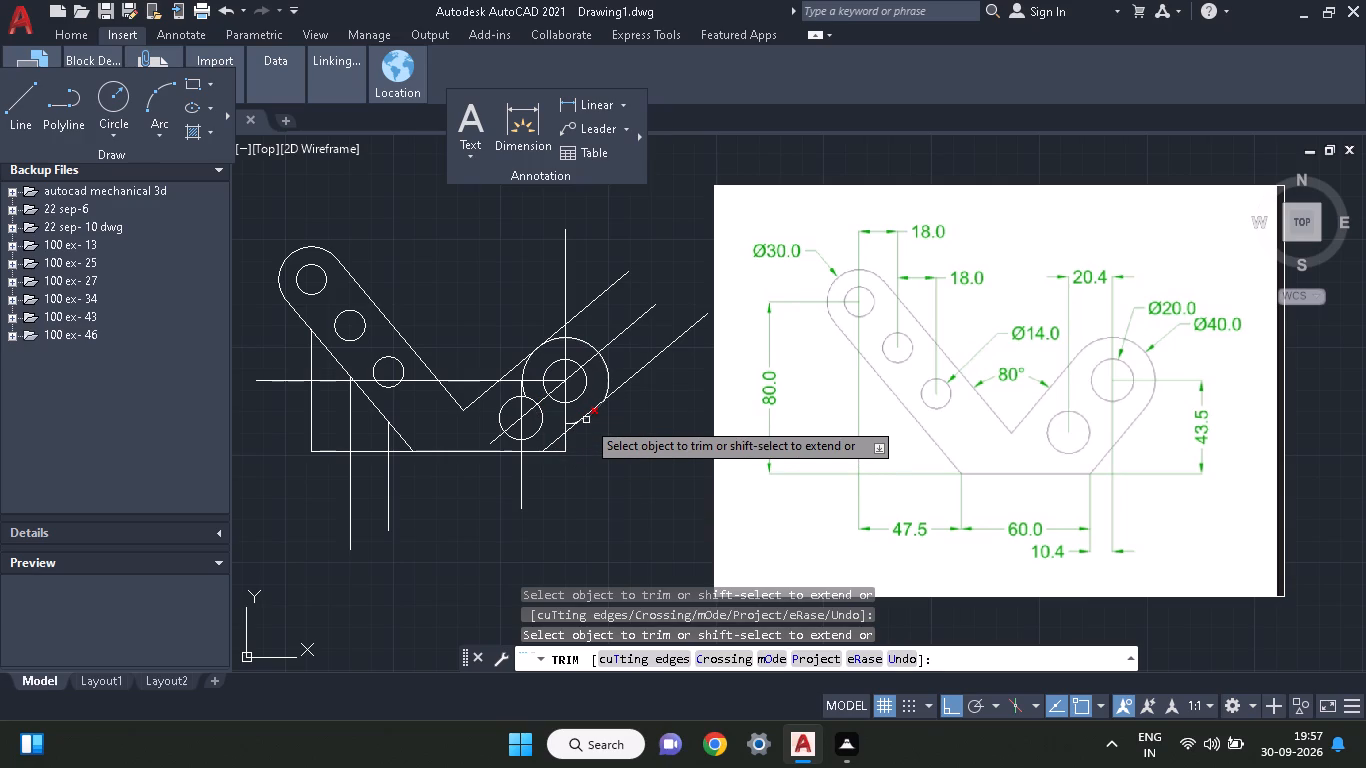
pyautogui.click(586, 420)
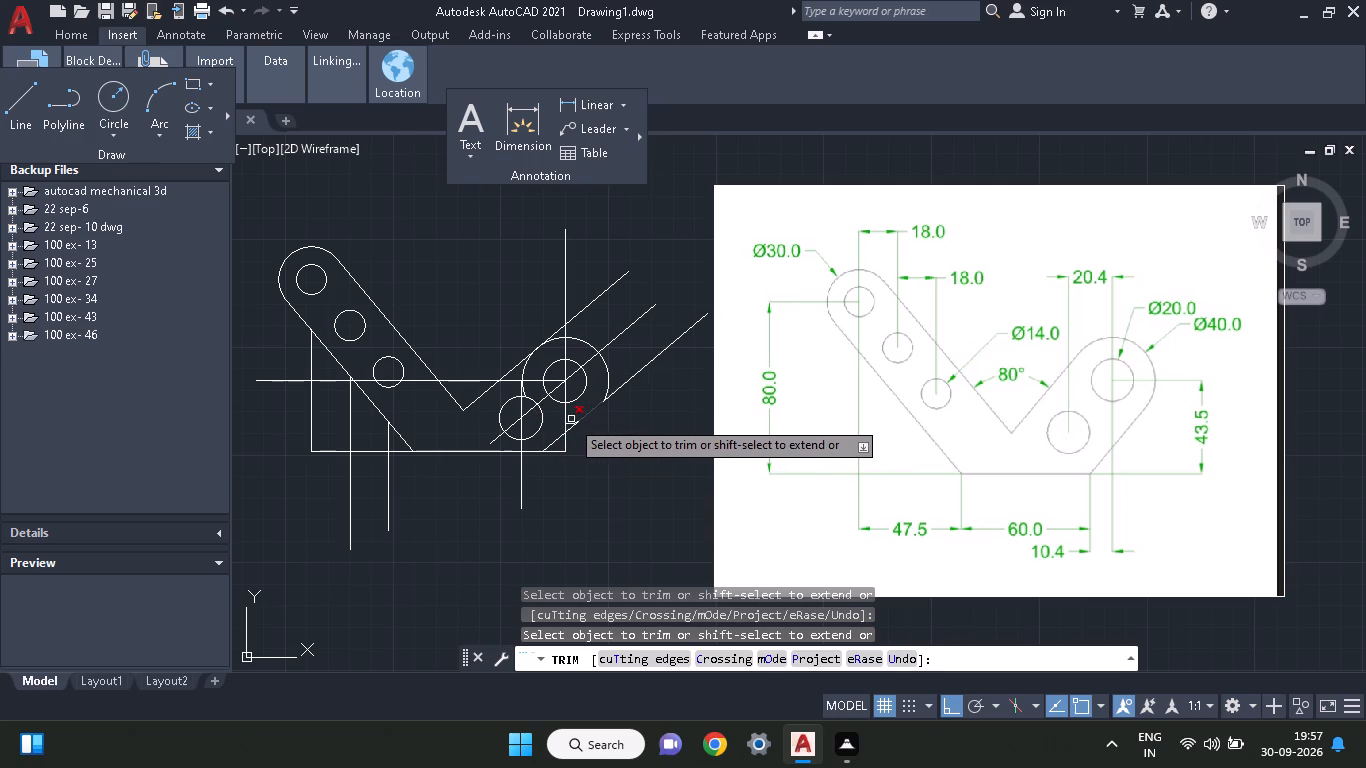
pyautogui.click(572, 424)
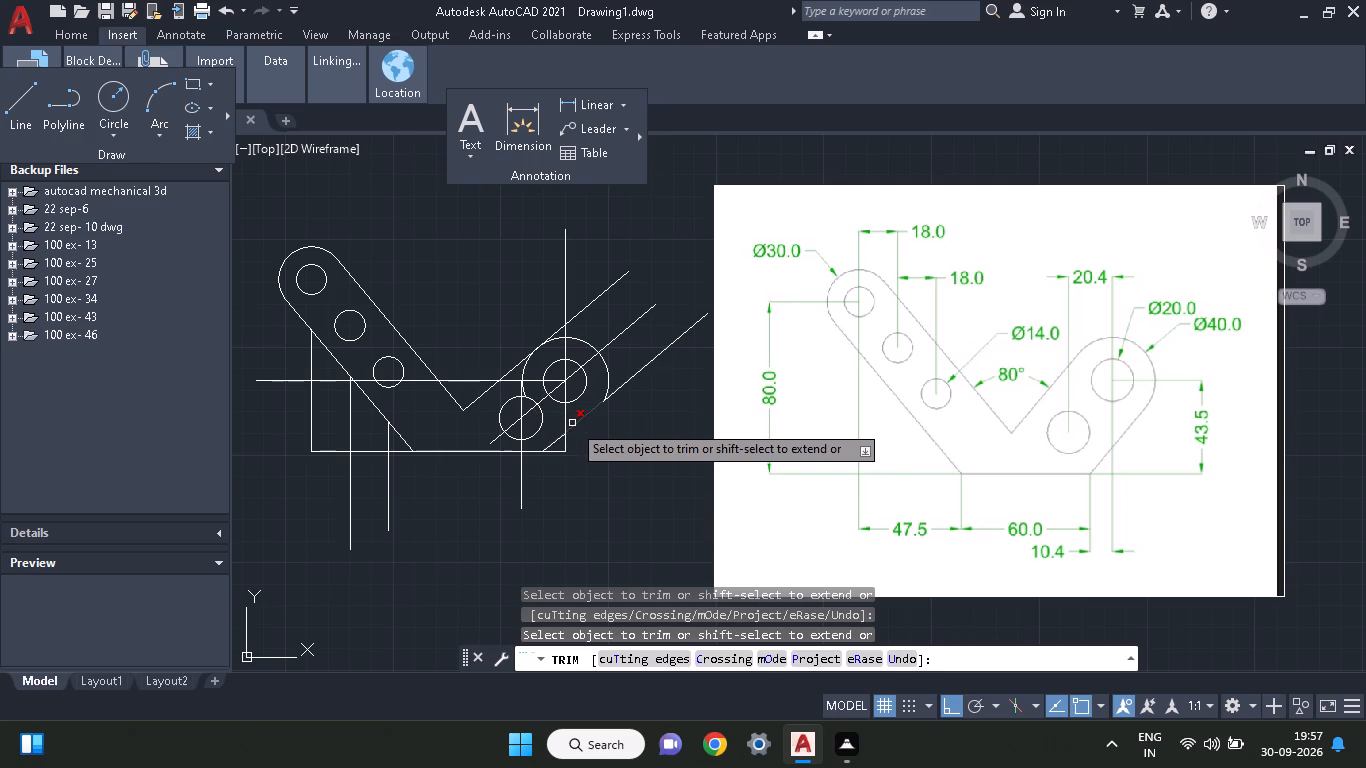
pyautogui.click(566, 417)
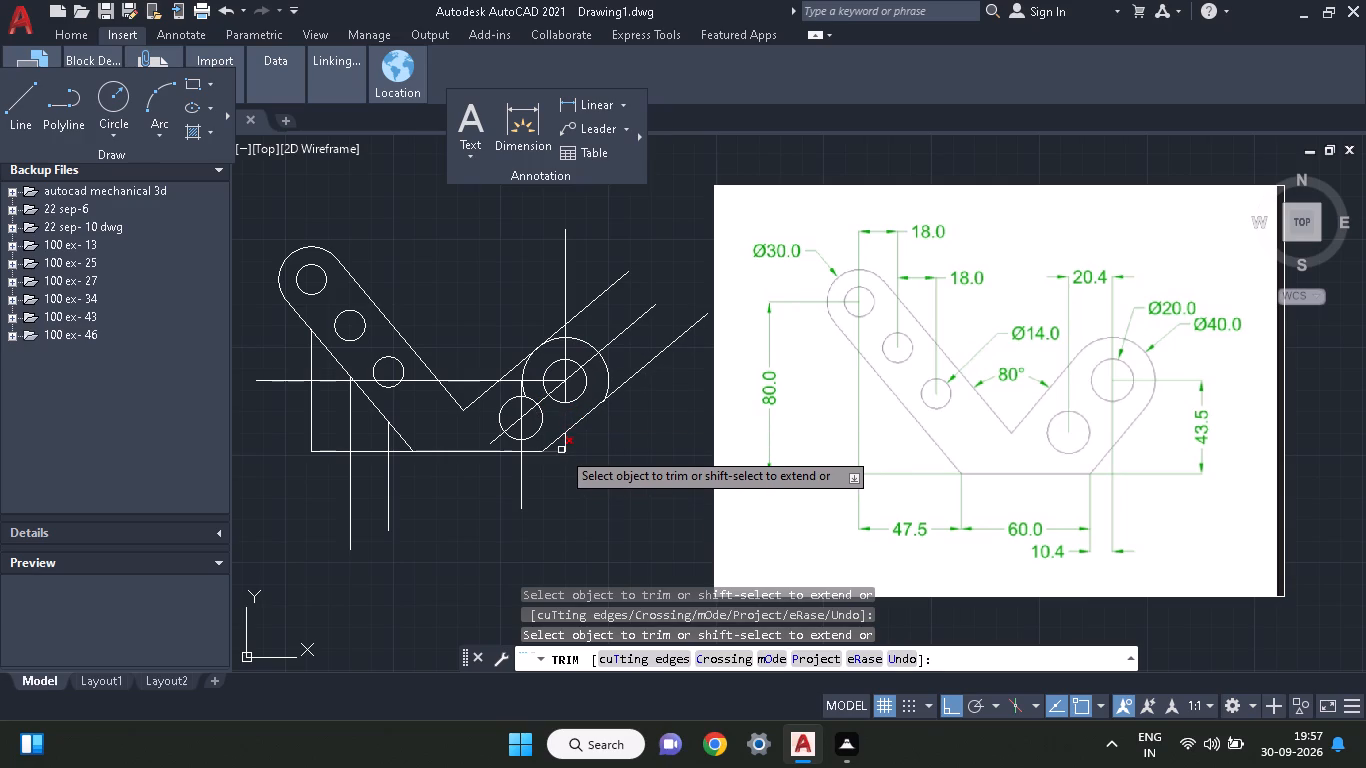
pyautogui.click(561, 449)
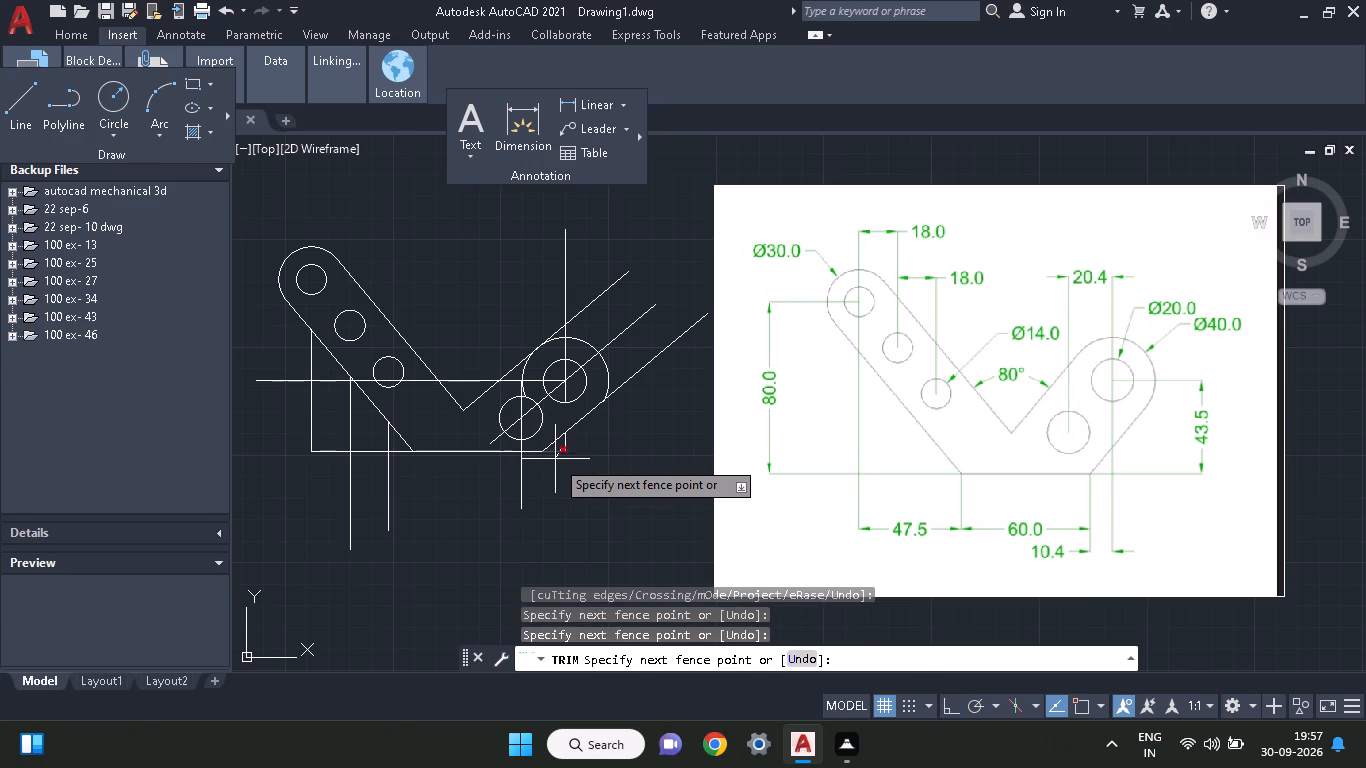
pyautogui.click(555, 459)
pyautogui.click(566, 440)
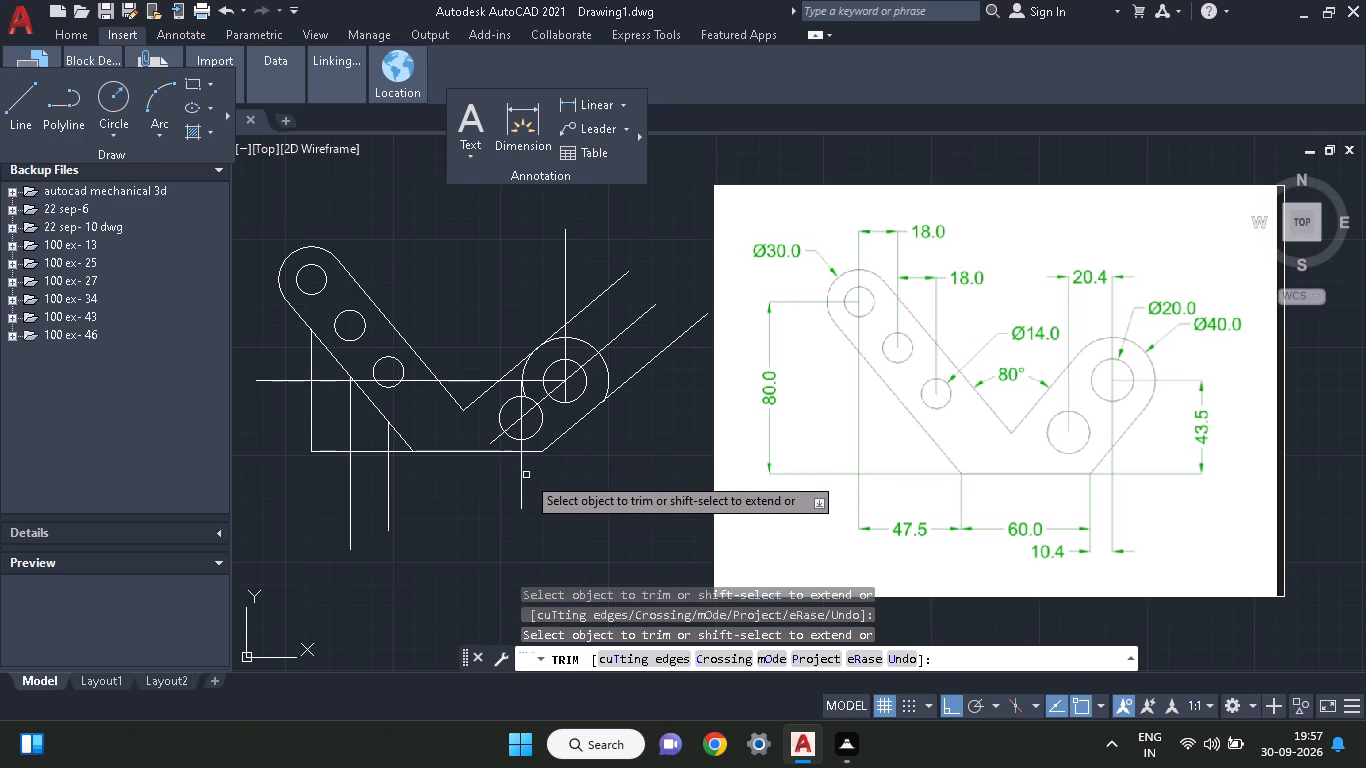
# Trim the vertical construction line and the arm's centre line in and around the lower radius-10 hole, including below the base.
pyautogui.click(520, 473)
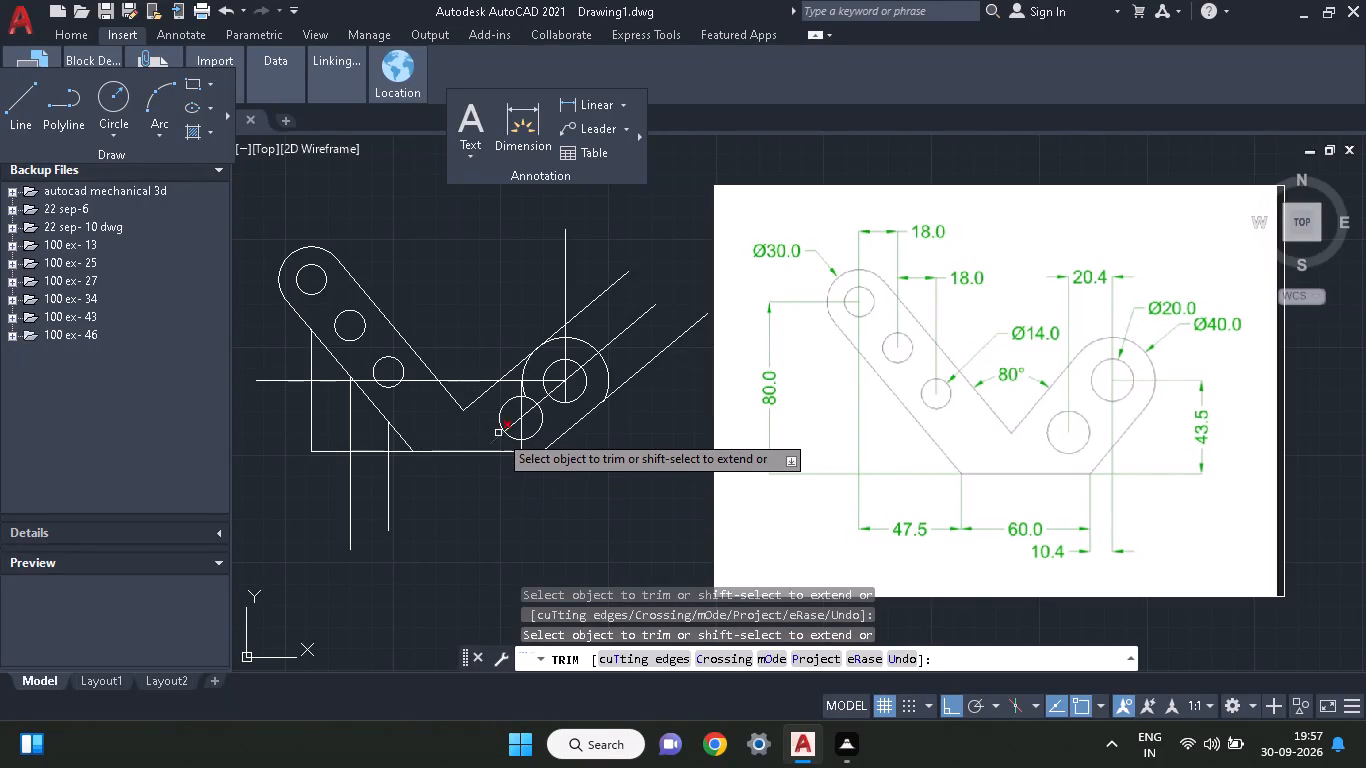
pyautogui.click(500, 439)
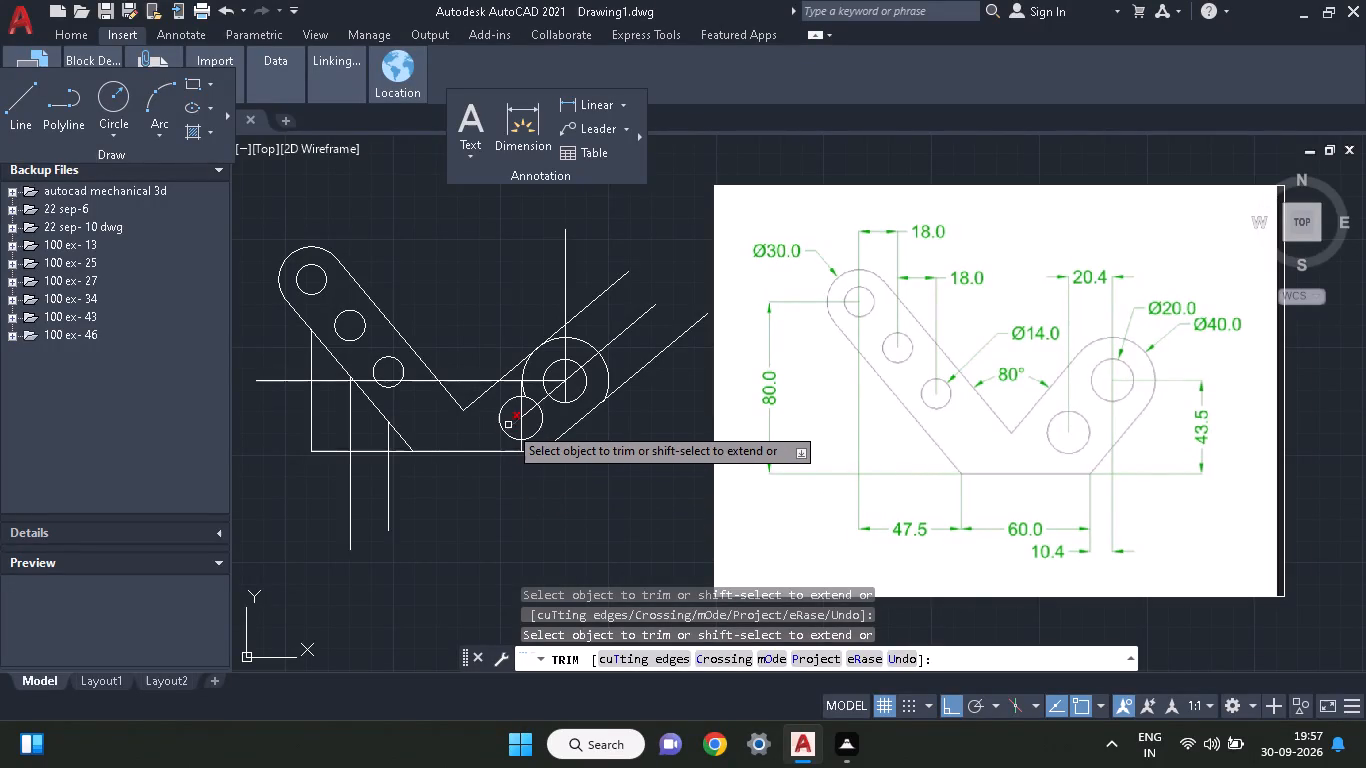
pyautogui.click(509, 424)
pyautogui.click(519, 421)
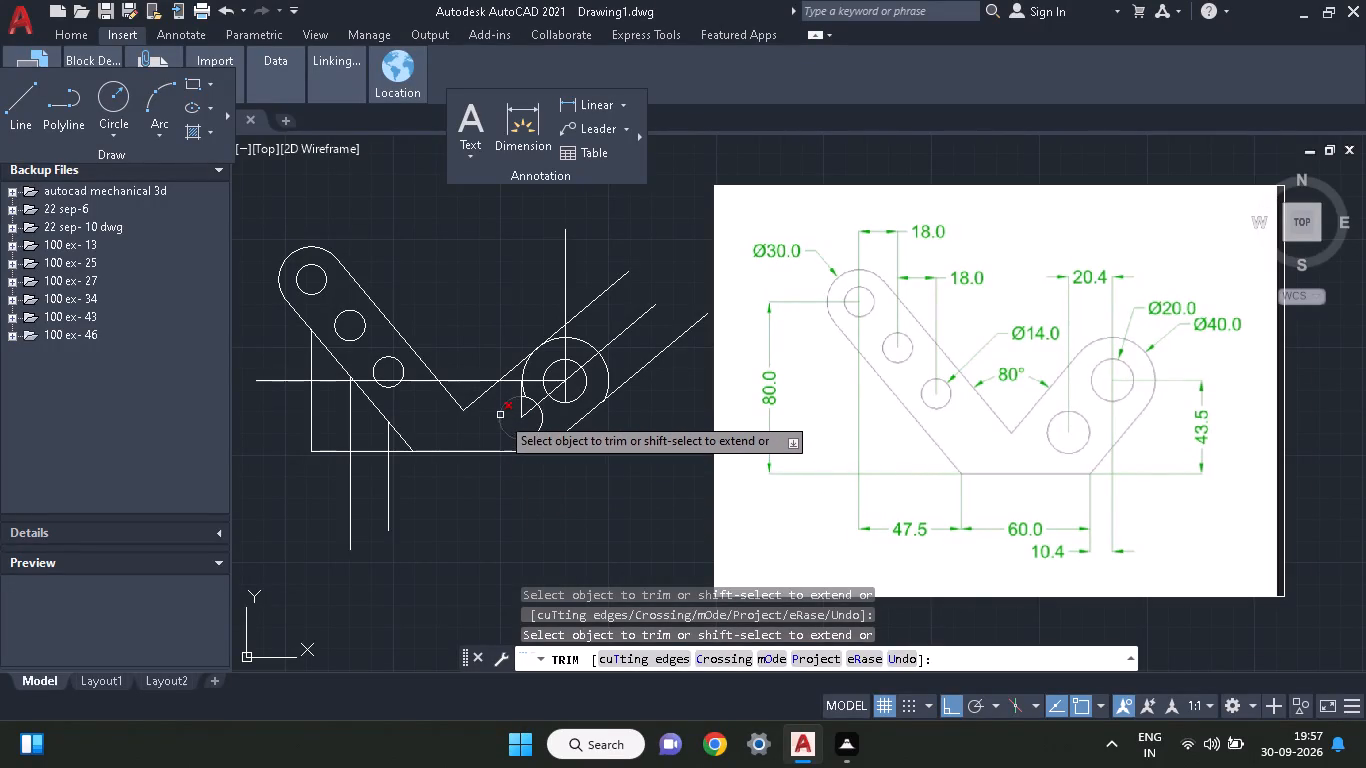
pyautogui.click(520, 414)
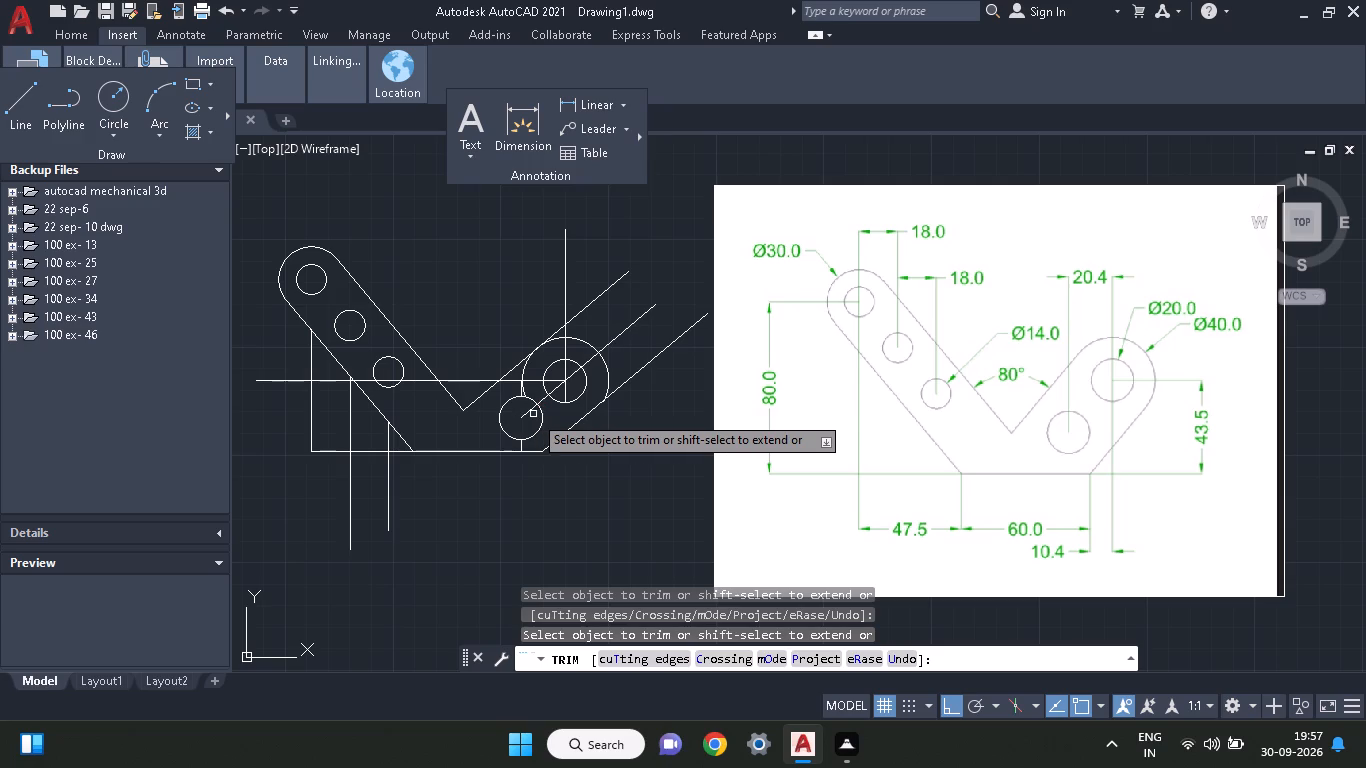
pyautogui.click(522, 414)
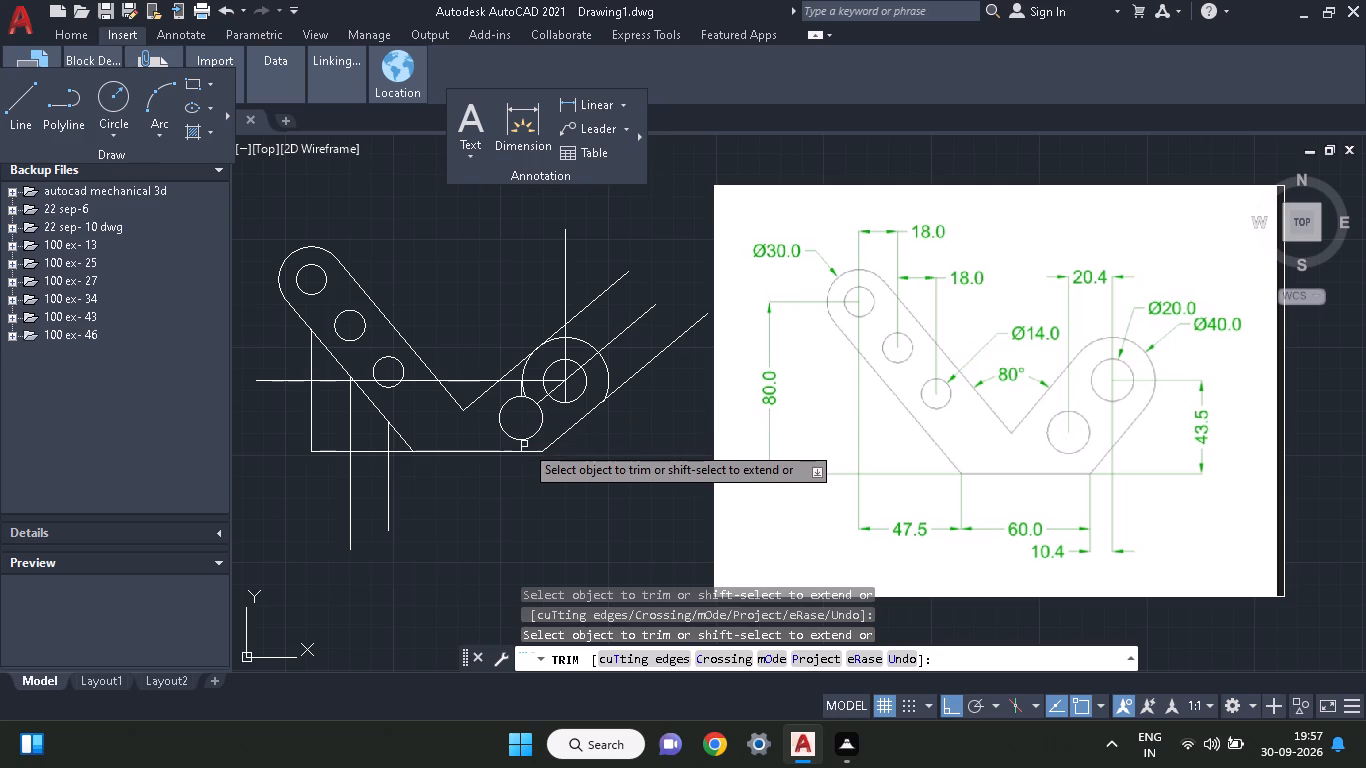
pyautogui.click(520, 445)
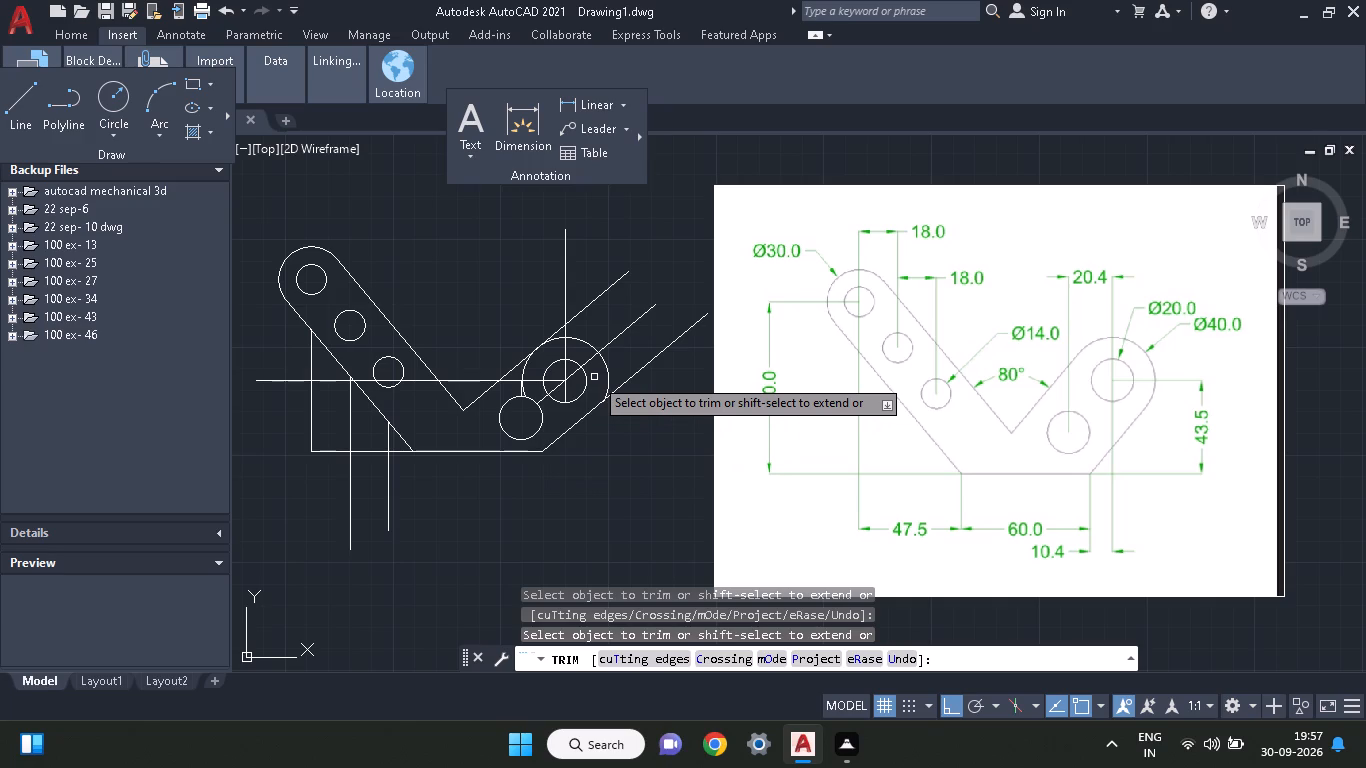
# Trim the radius-20 circle's remaining inner arc, the leftover vertical line, and the construction lines inside and between the right arm's holes.
pyautogui.click(527, 369)
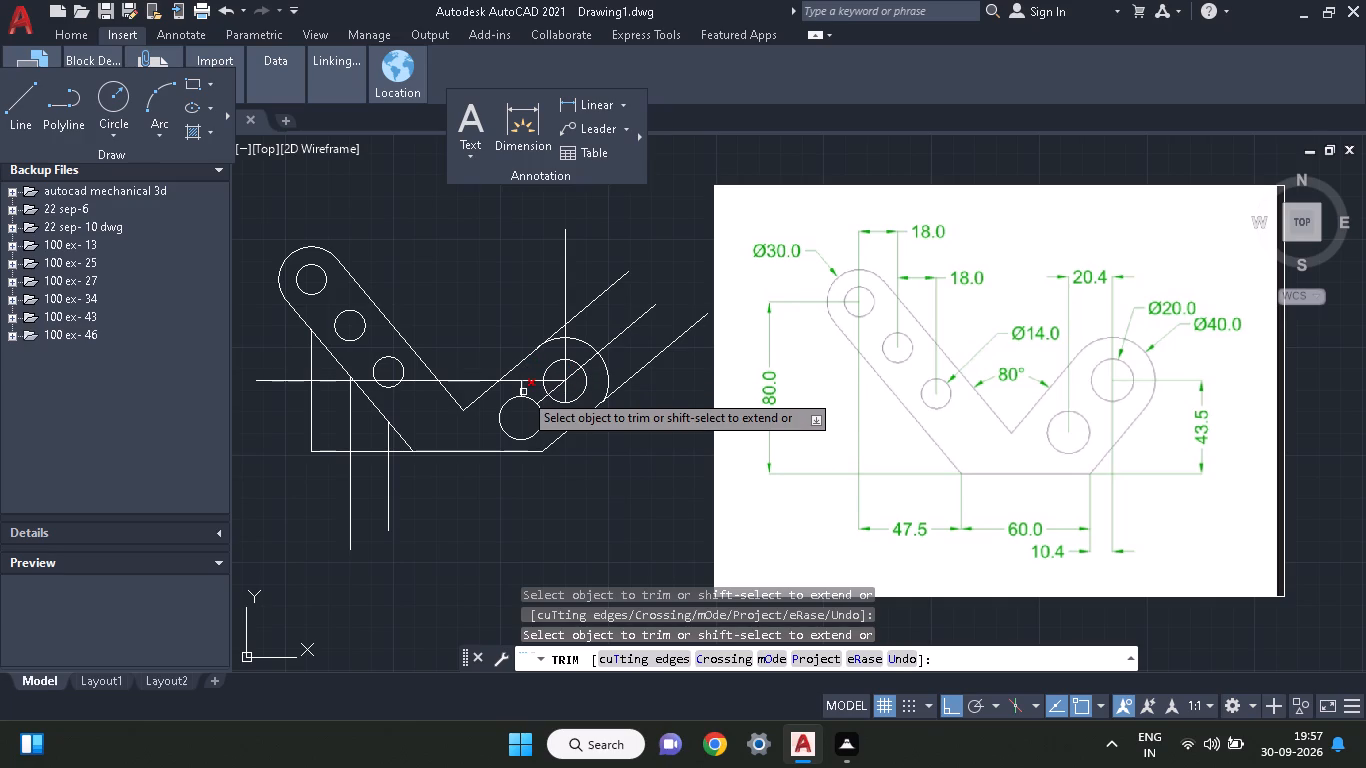
pyautogui.click(523, 392)
pyautogui.click(522, 392)
pyautogui.click(521, 383)
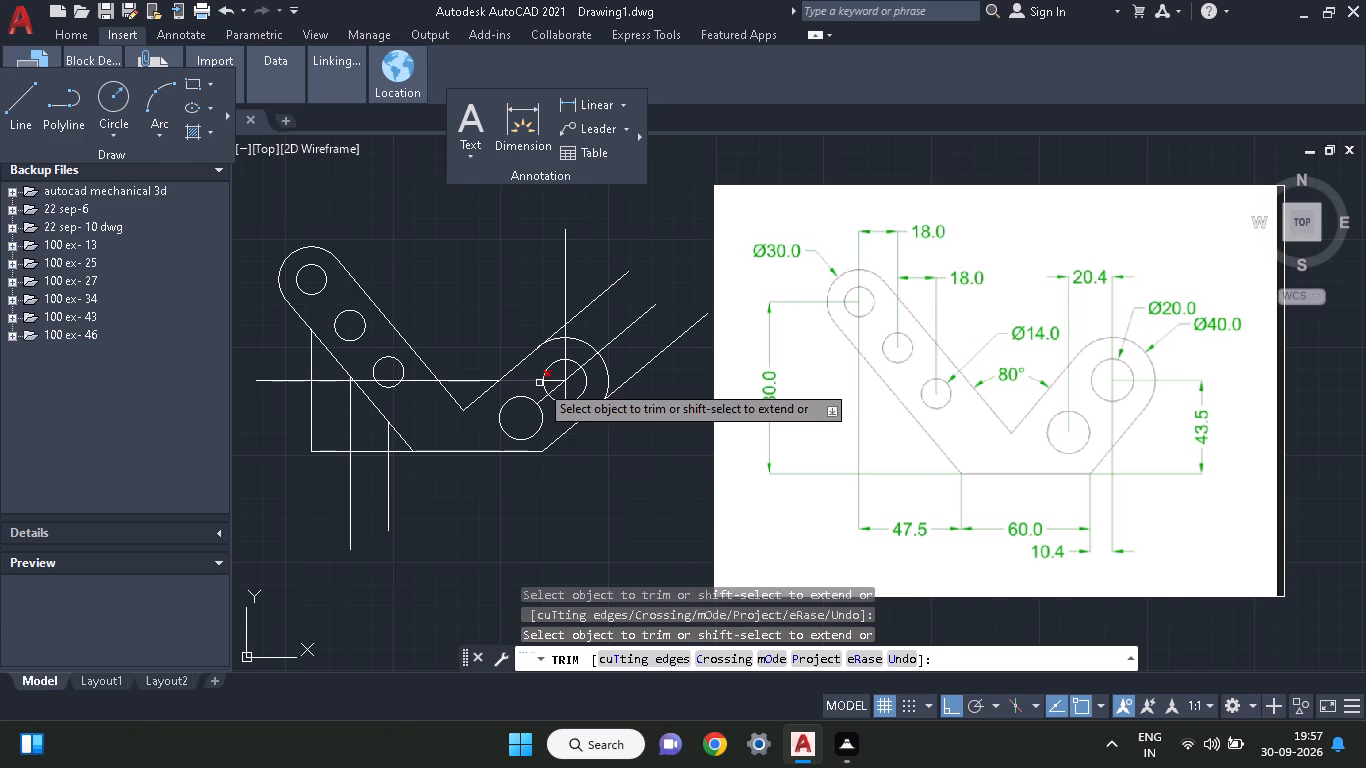
pyautogui.click(550, 383)
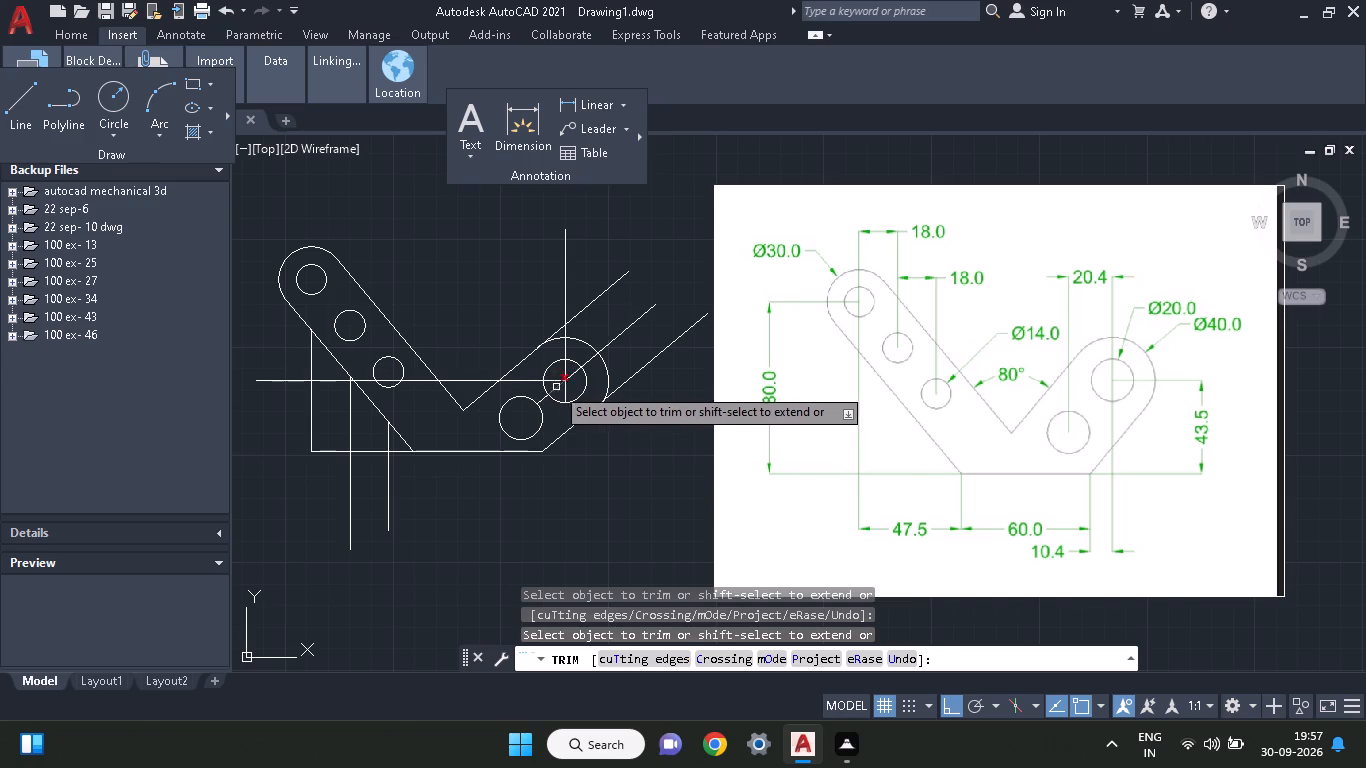
pyautogui.click(554, 384)
pyautogui.click(554, 388)
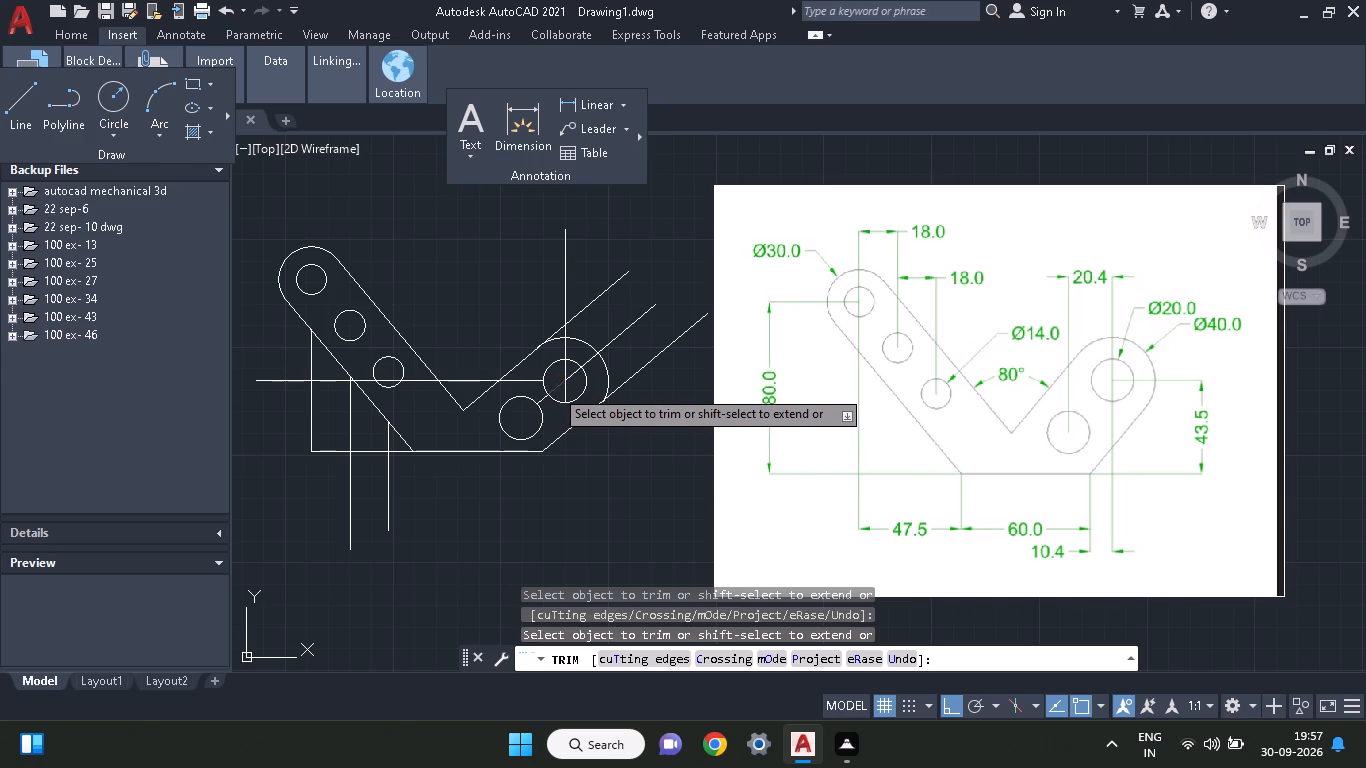
pyautogui.click(576, 374)
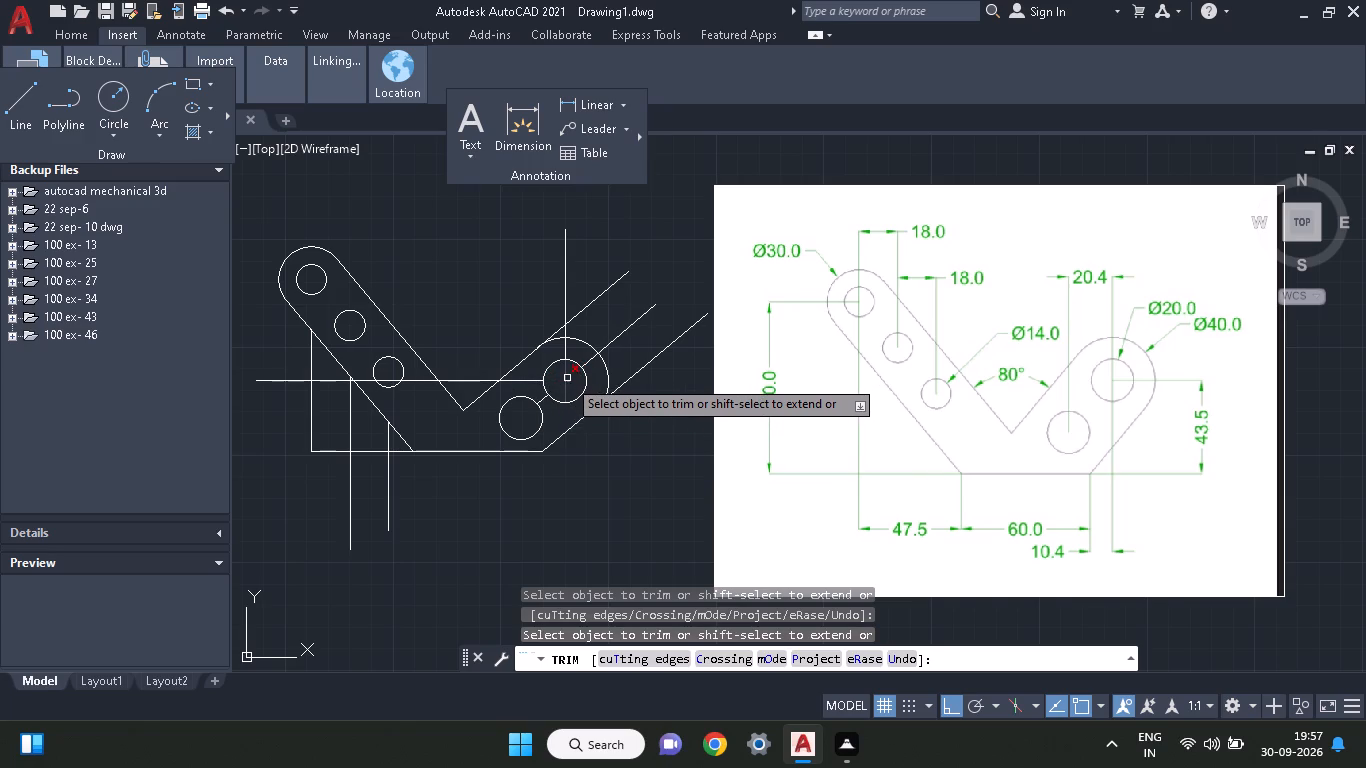
pyautogui.click(541, 398)
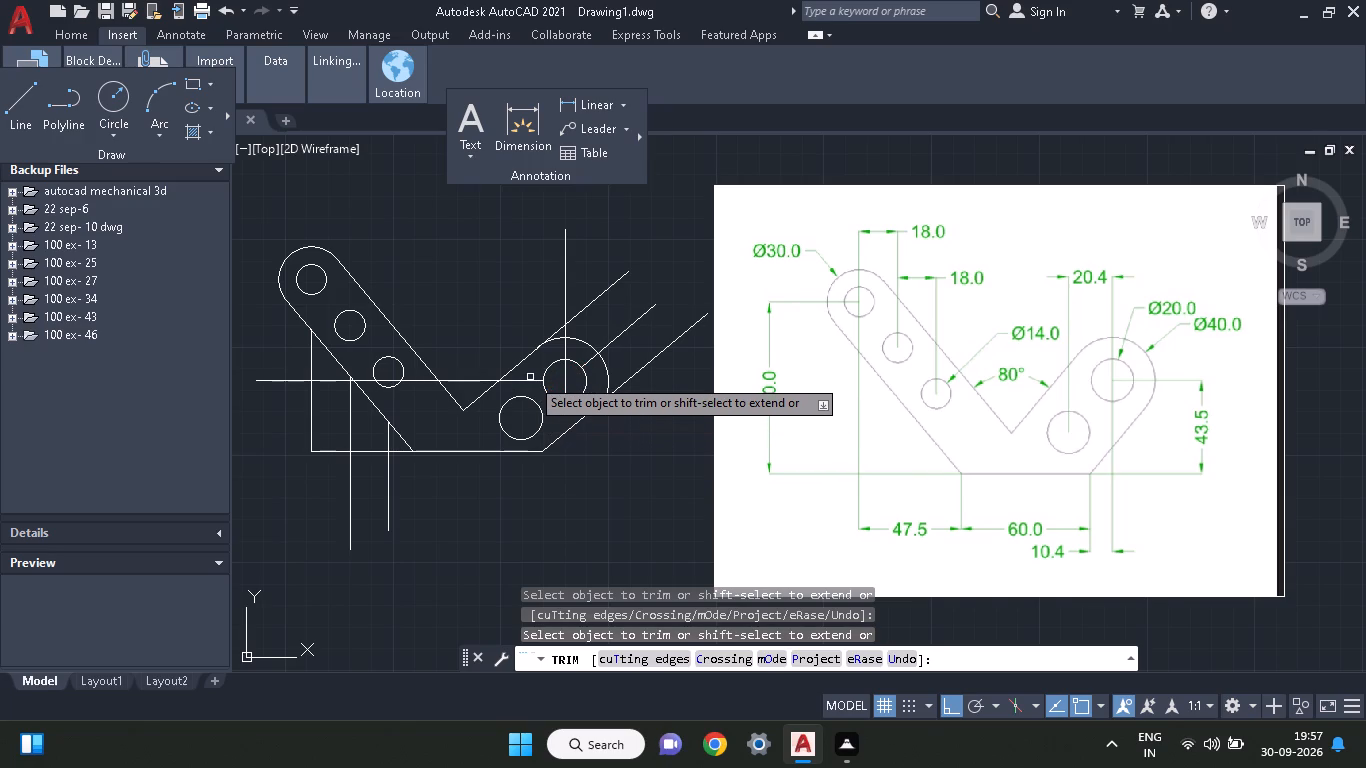
# Trim the horizontal construction line from the right arm's upper hole across the V gap and through the left arm.
pyautogui.click(530, 384)
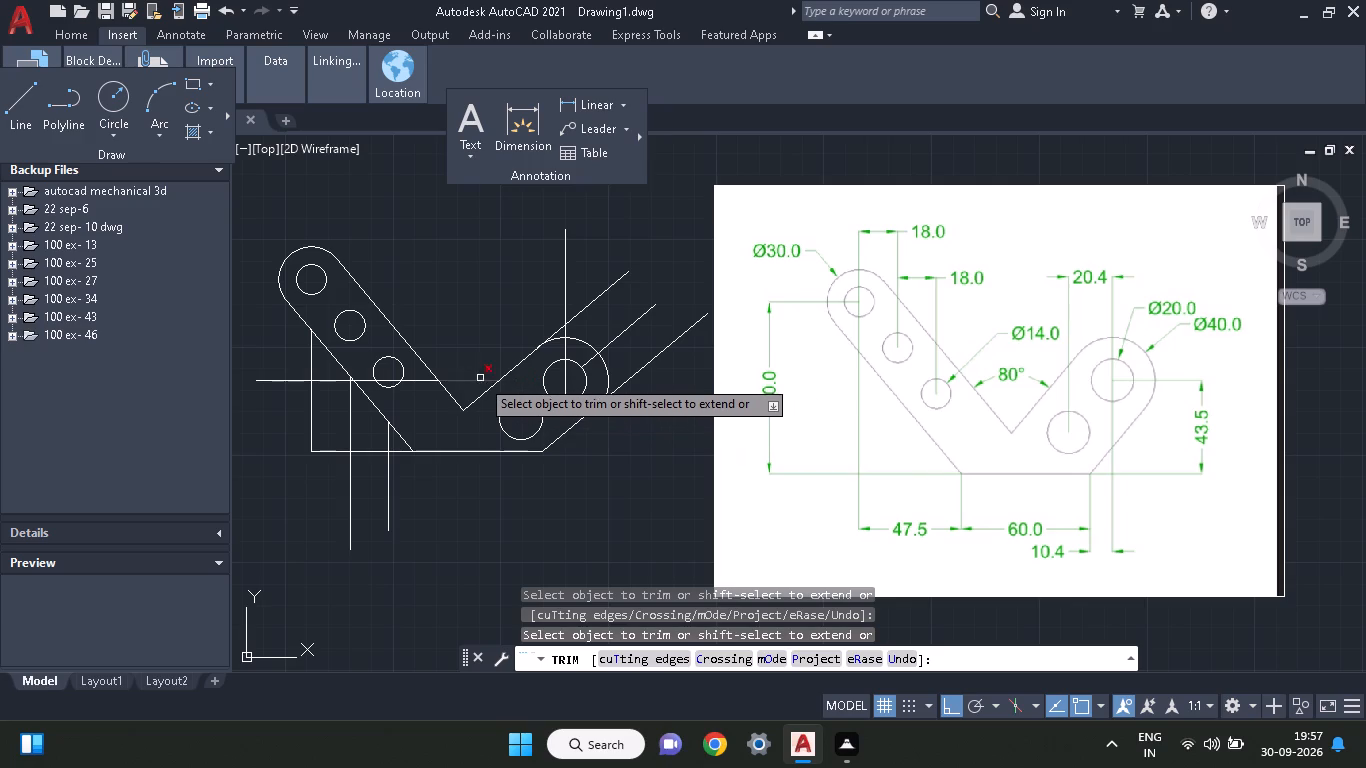
pyautogui.click(465, 381)
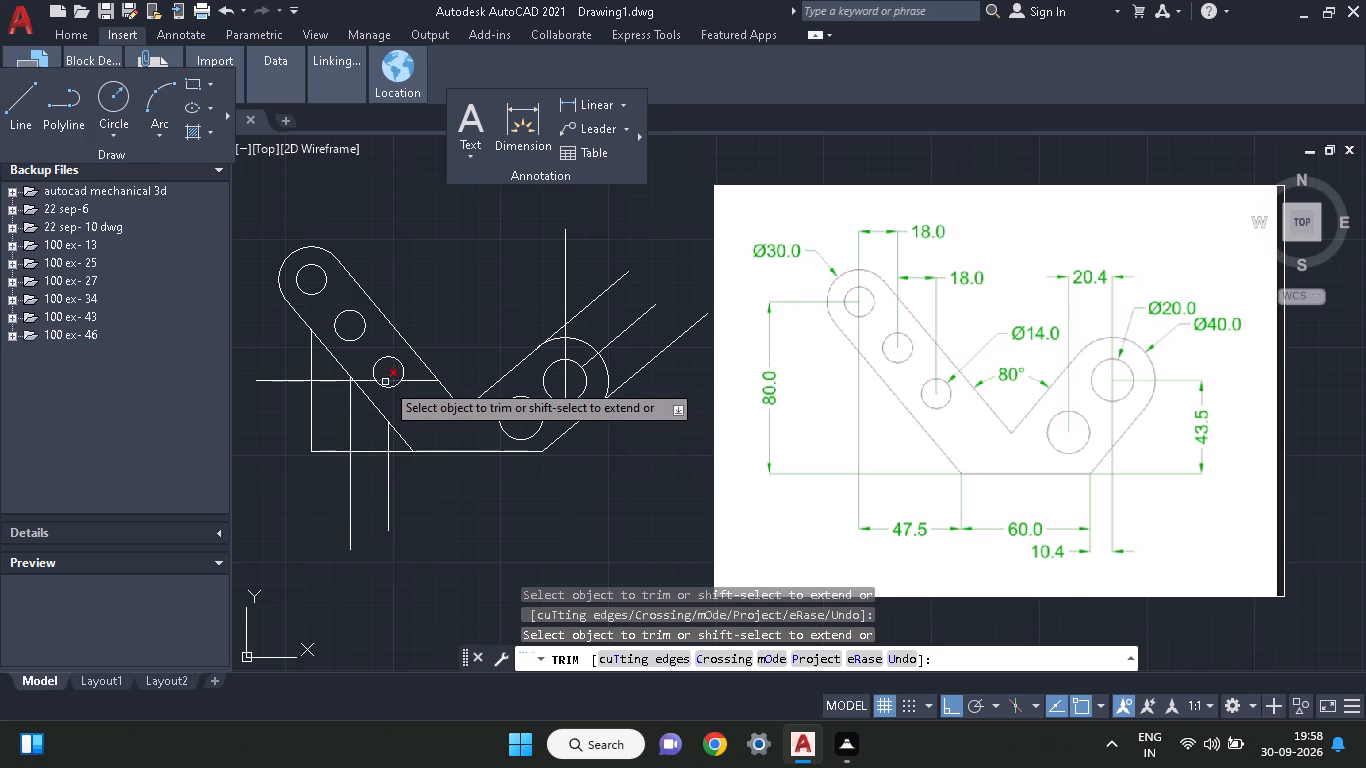
pyautogui.click(385, 382)
pyautogui.click(423, 382)
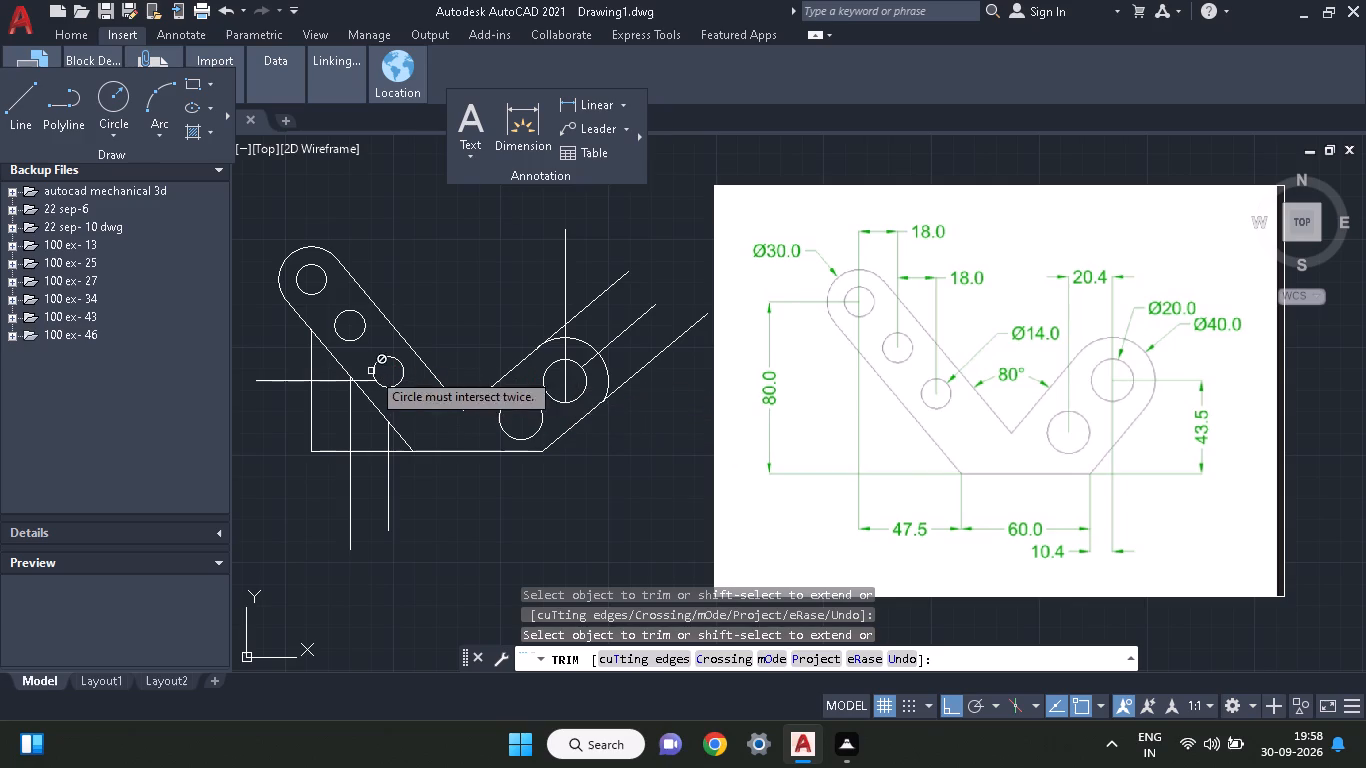
pyautogui.click(363, 381)
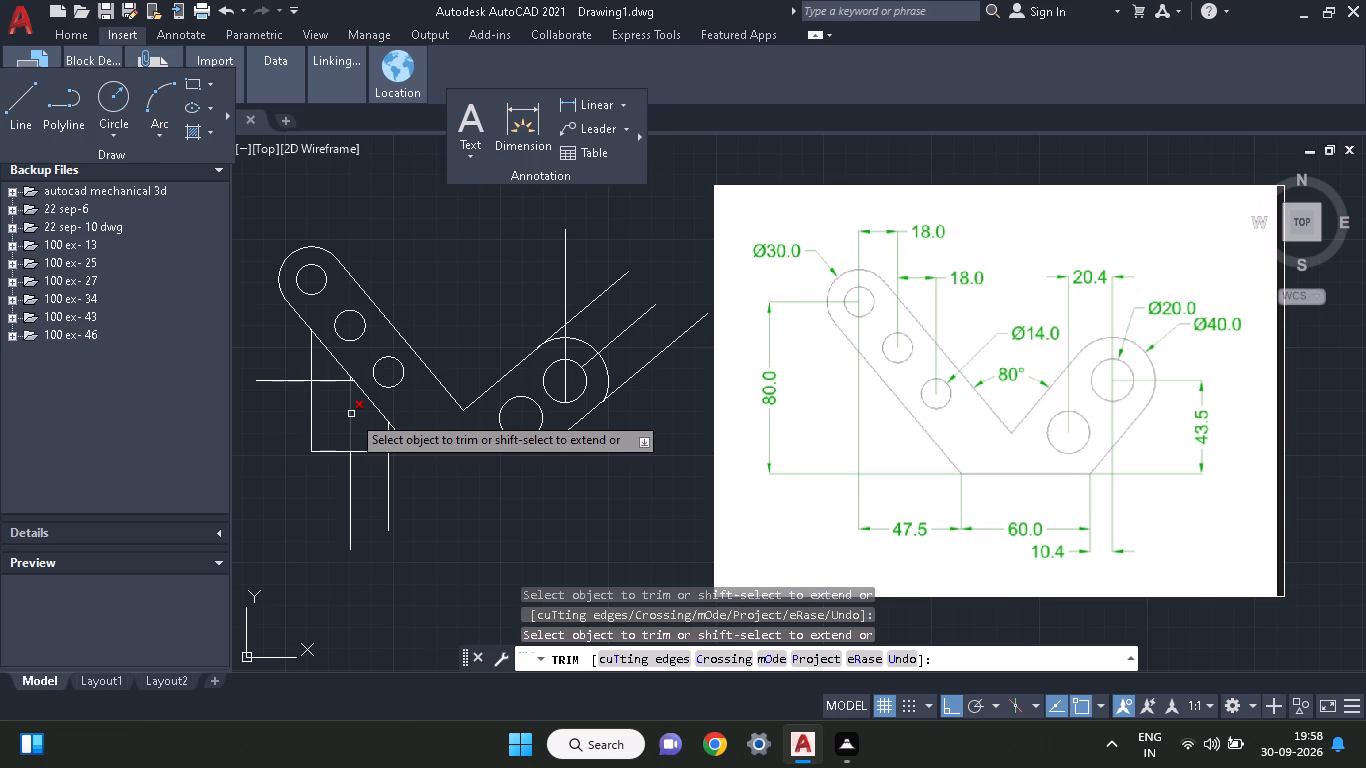
# Trim away the leftover horizontal construction line outside the left arm and the two vertical construction lines beneath its lower holes.
pyautogui.click(351, 414)
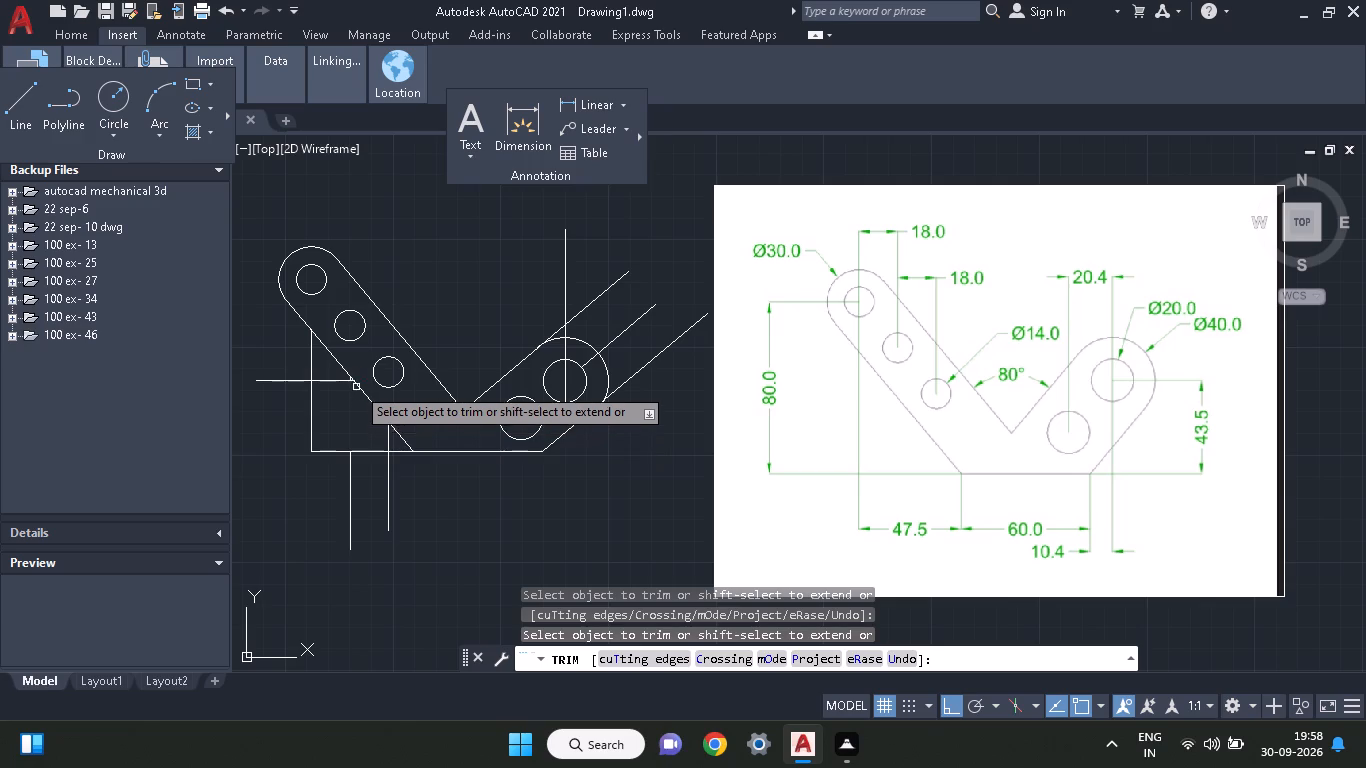
pyautogui.click(341, 380)
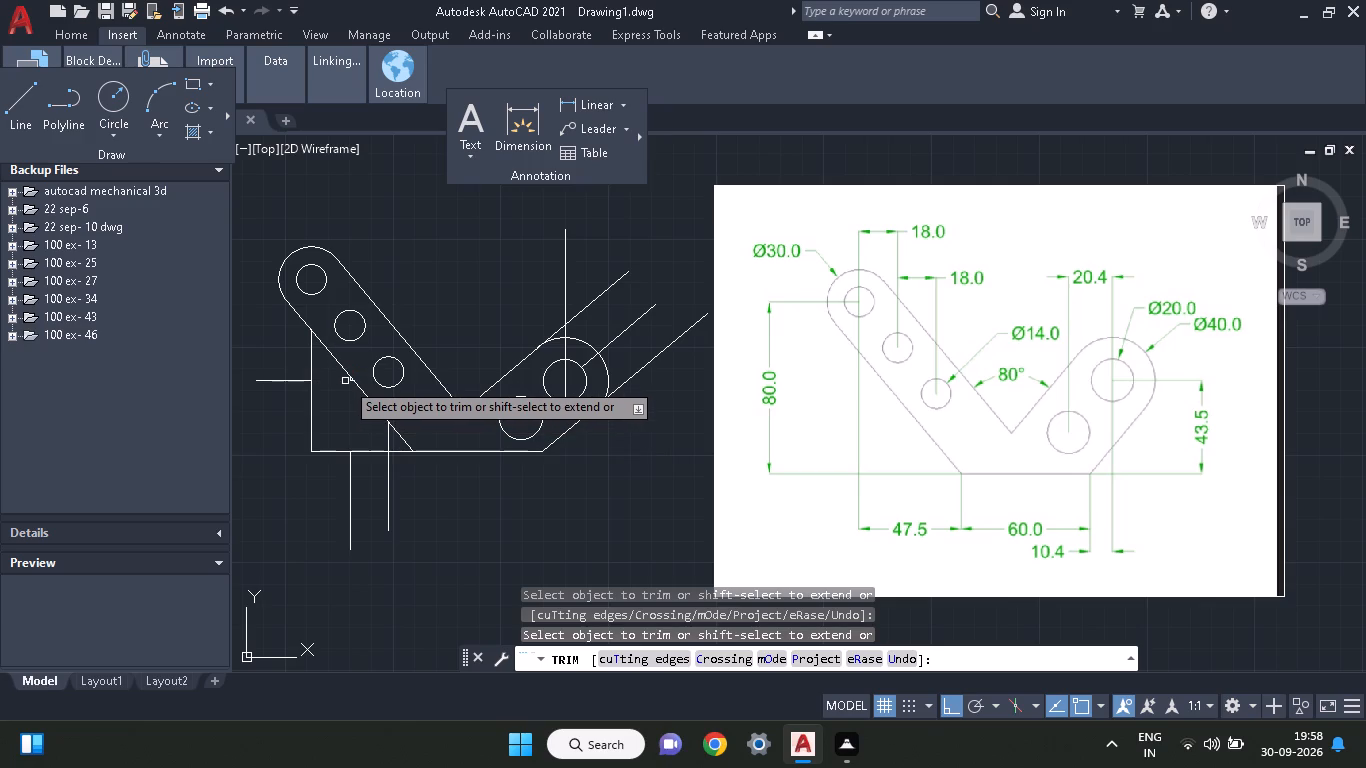
pyautogui.click(347, 382)
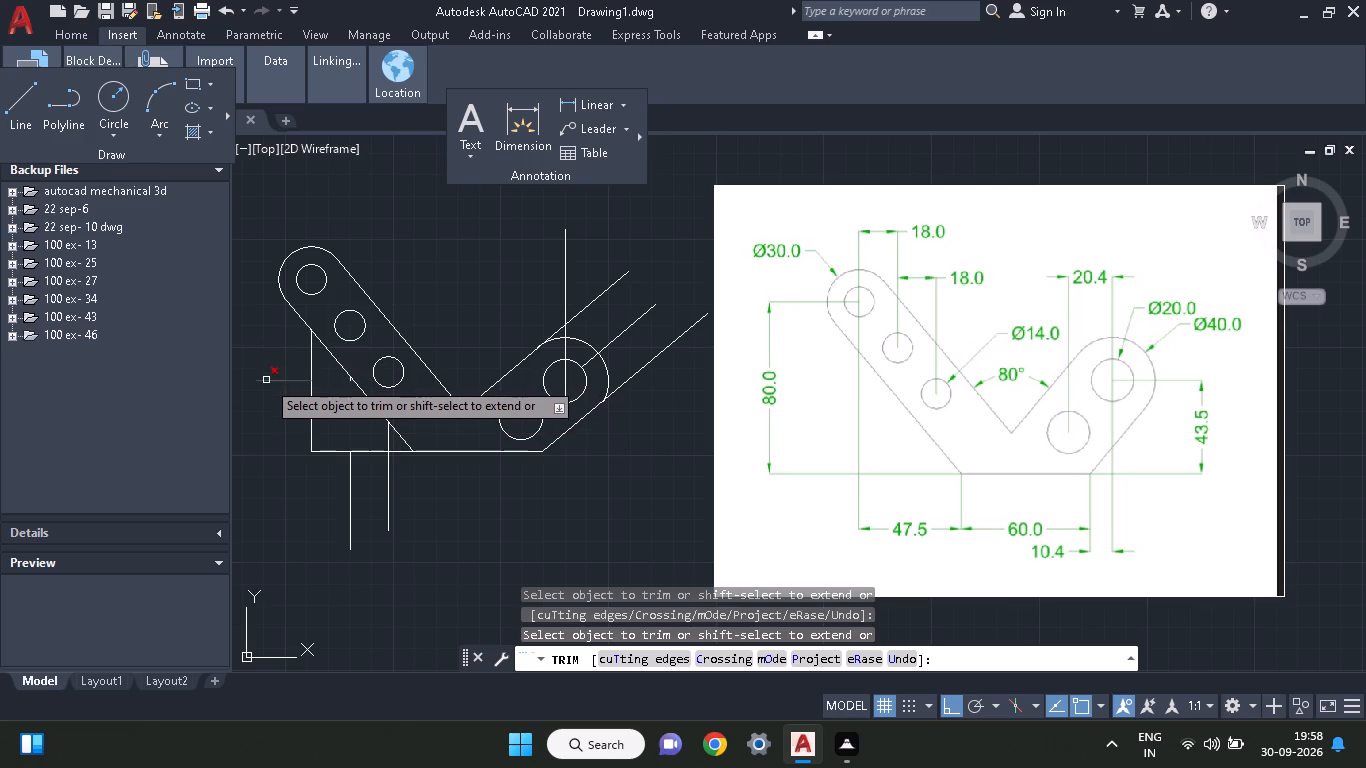
pyautogui.click(266, 380)
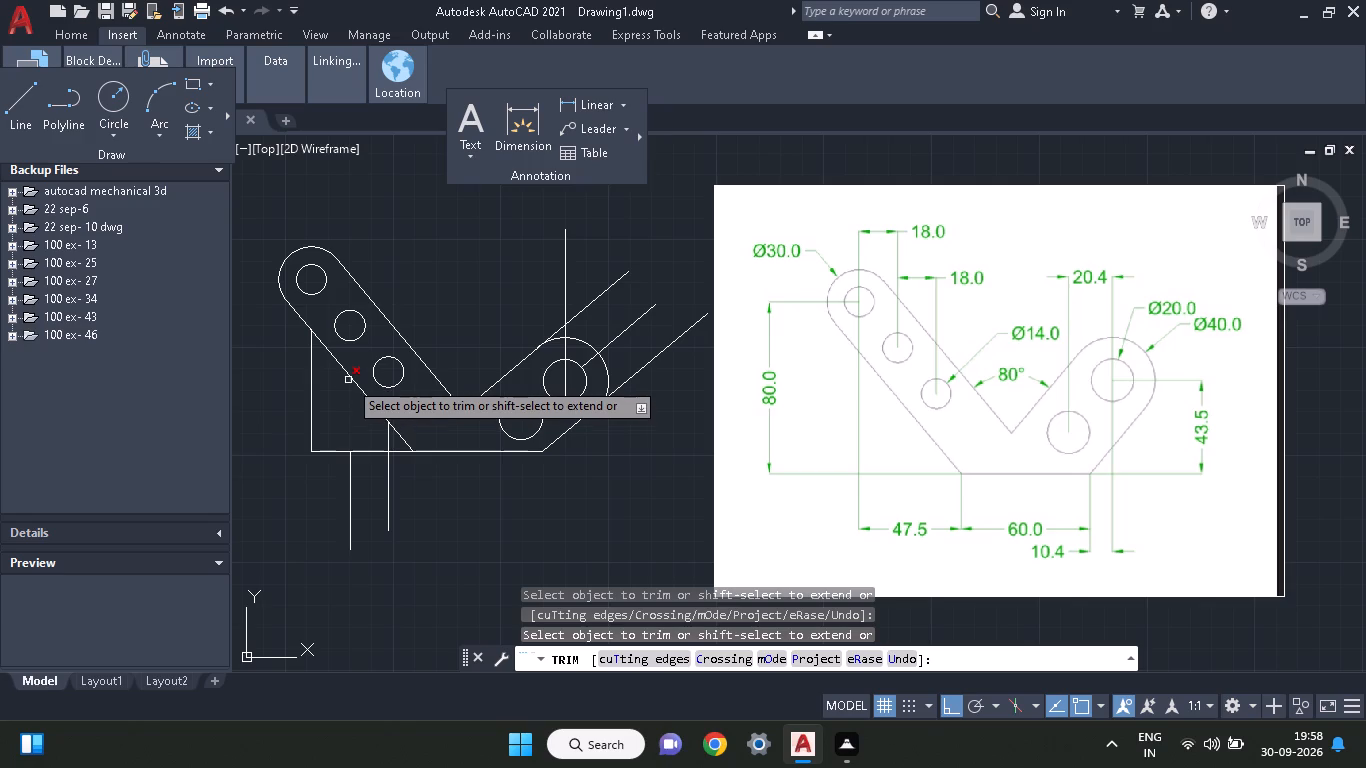
pyautogui.click(348, 380)
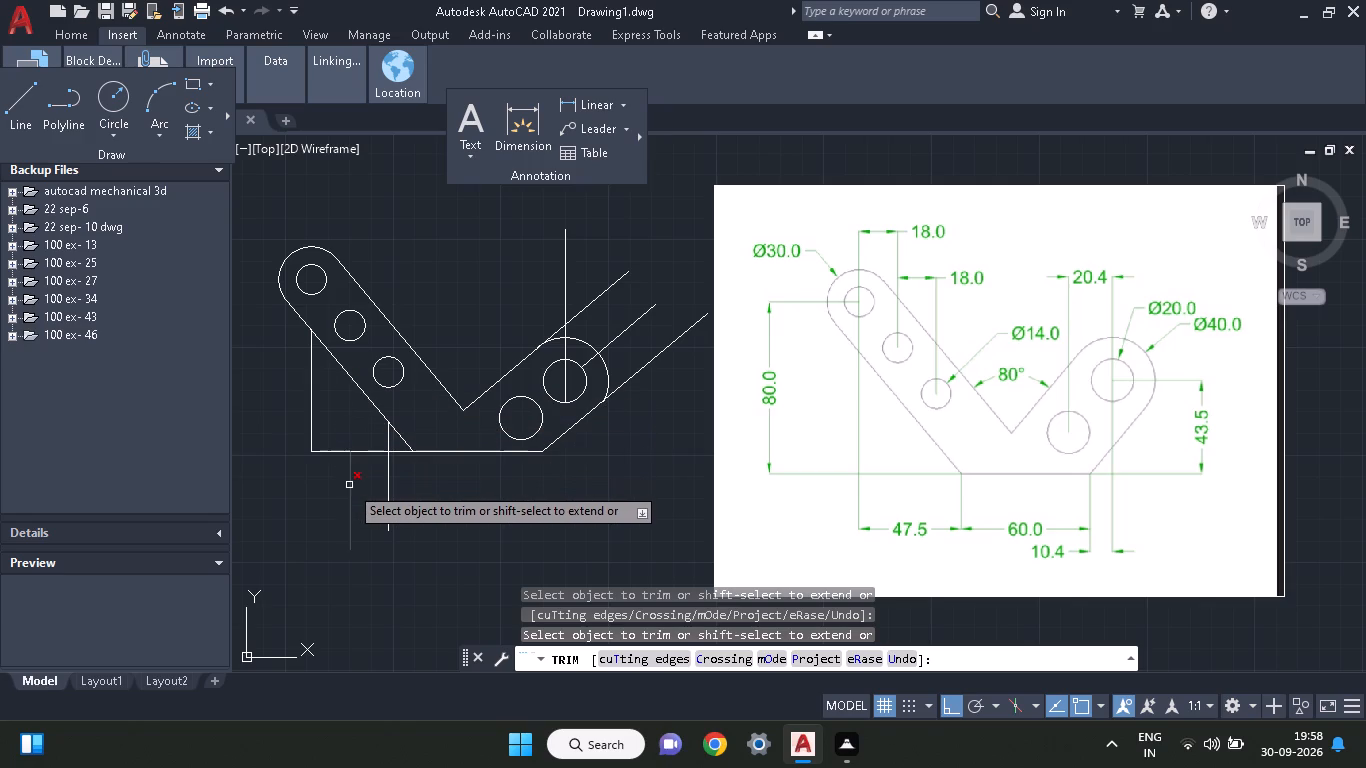
pyautogui.click(349, 485)
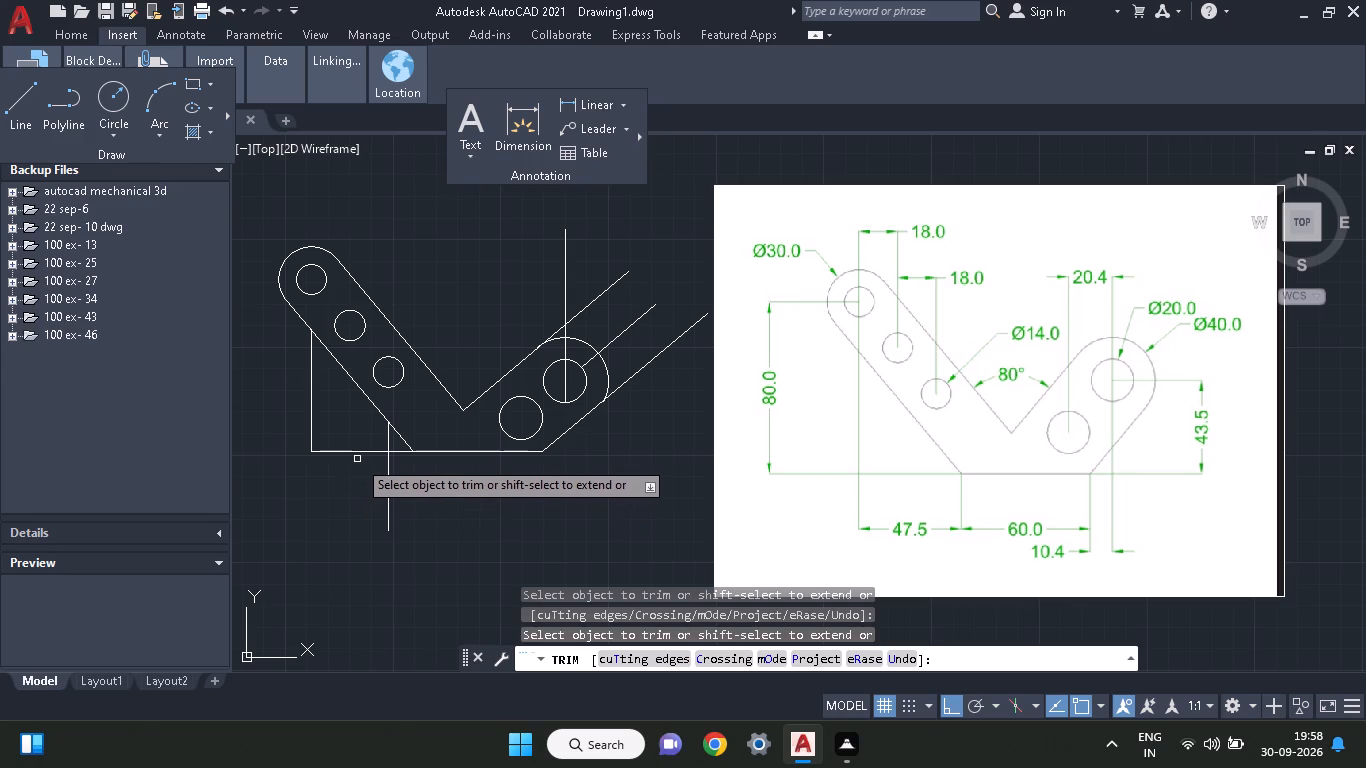
pyautogui.click(387, 468)
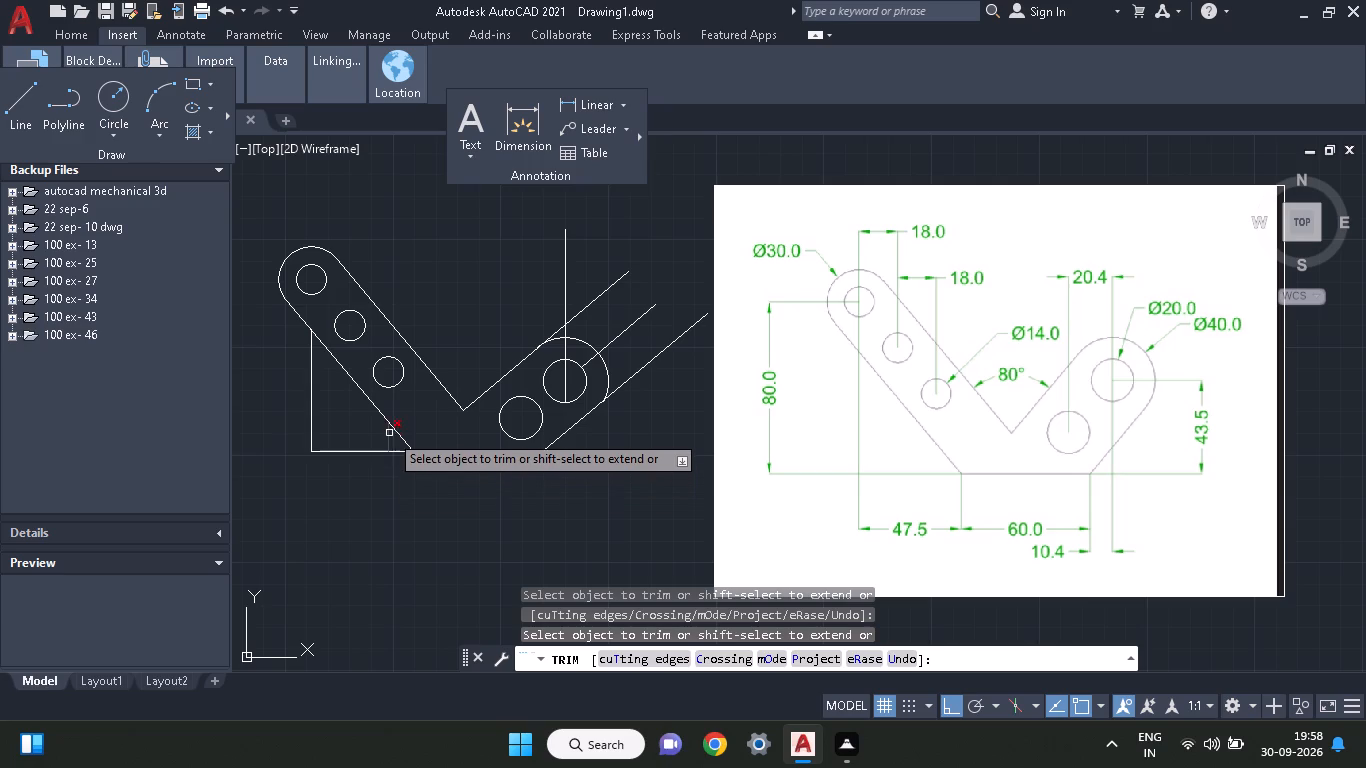
pyautogui.click(390, 435)
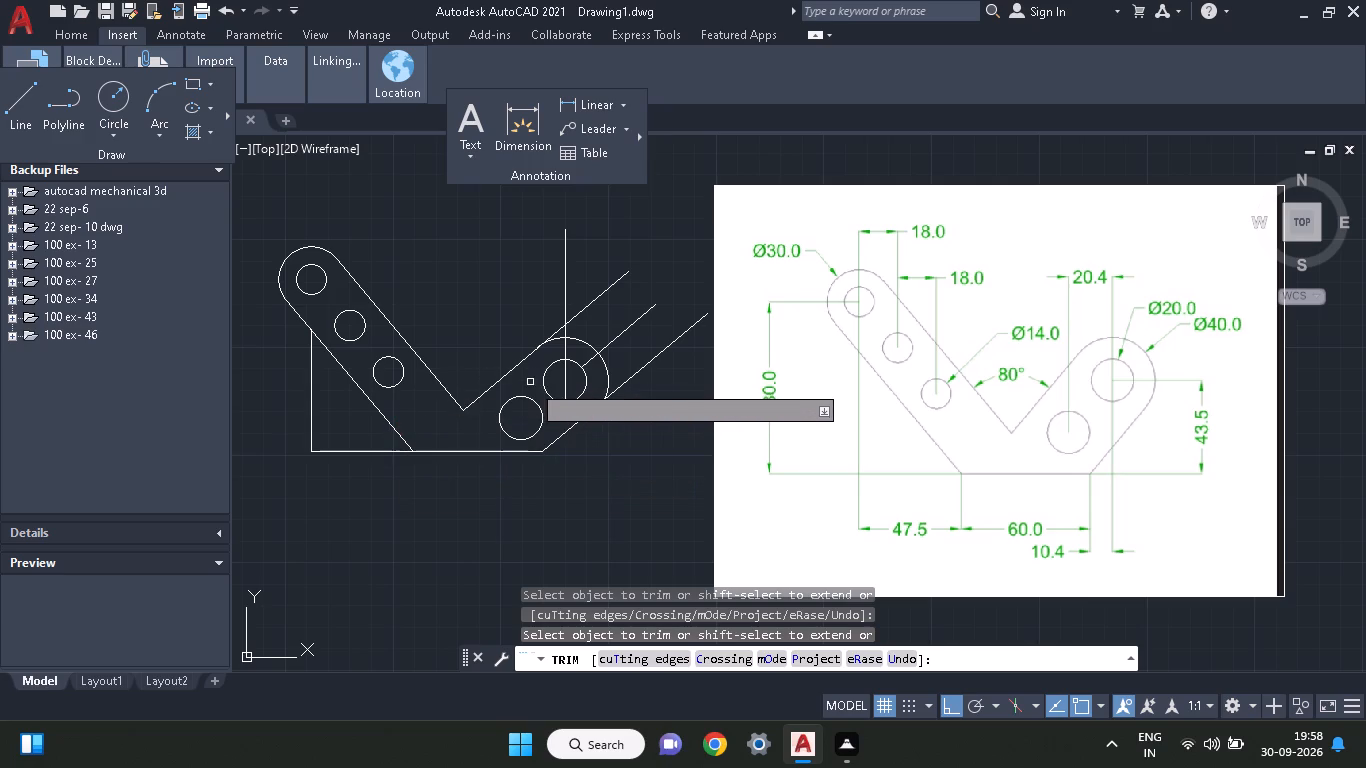
# Trim the vertical construction line inside and above the right arm's upper hole, out to its free upper end.
pyautogui.click(566, 389)
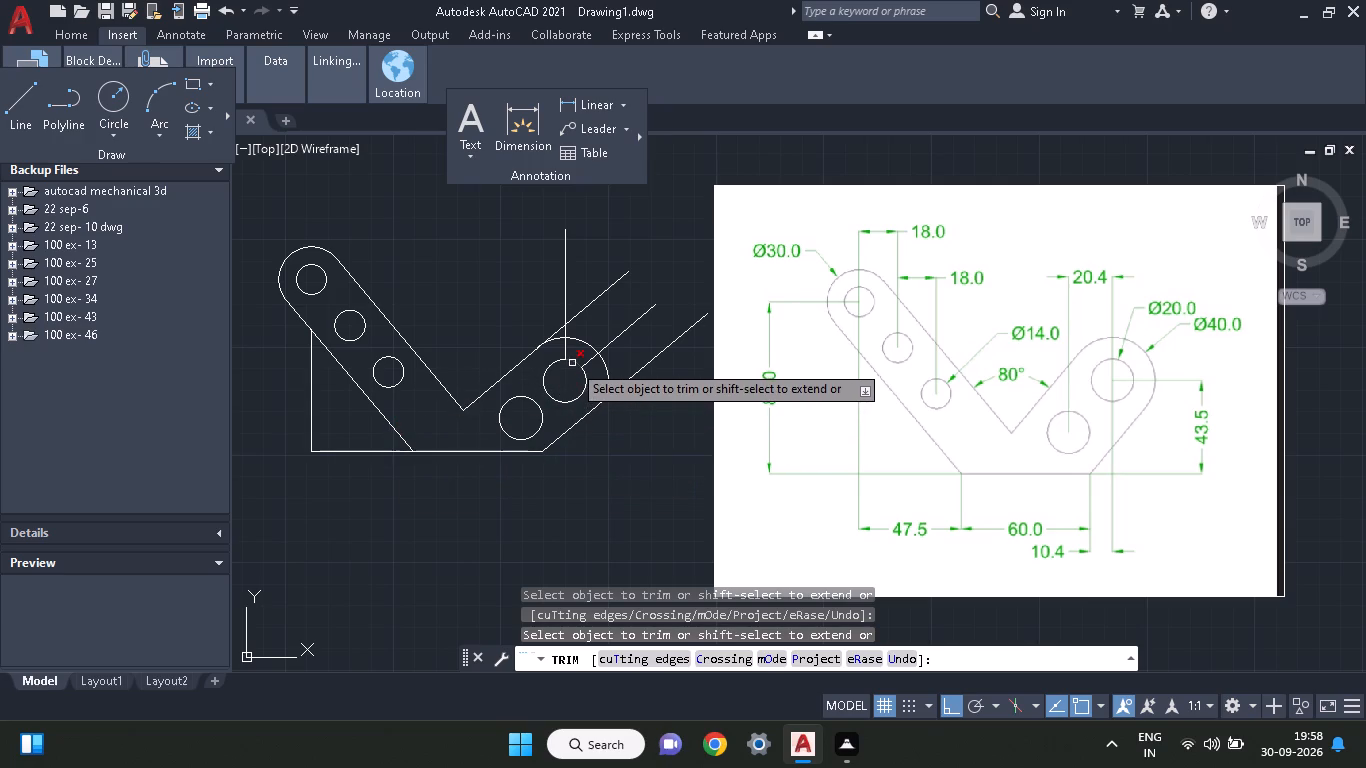
pyautogui.click(565, 351)
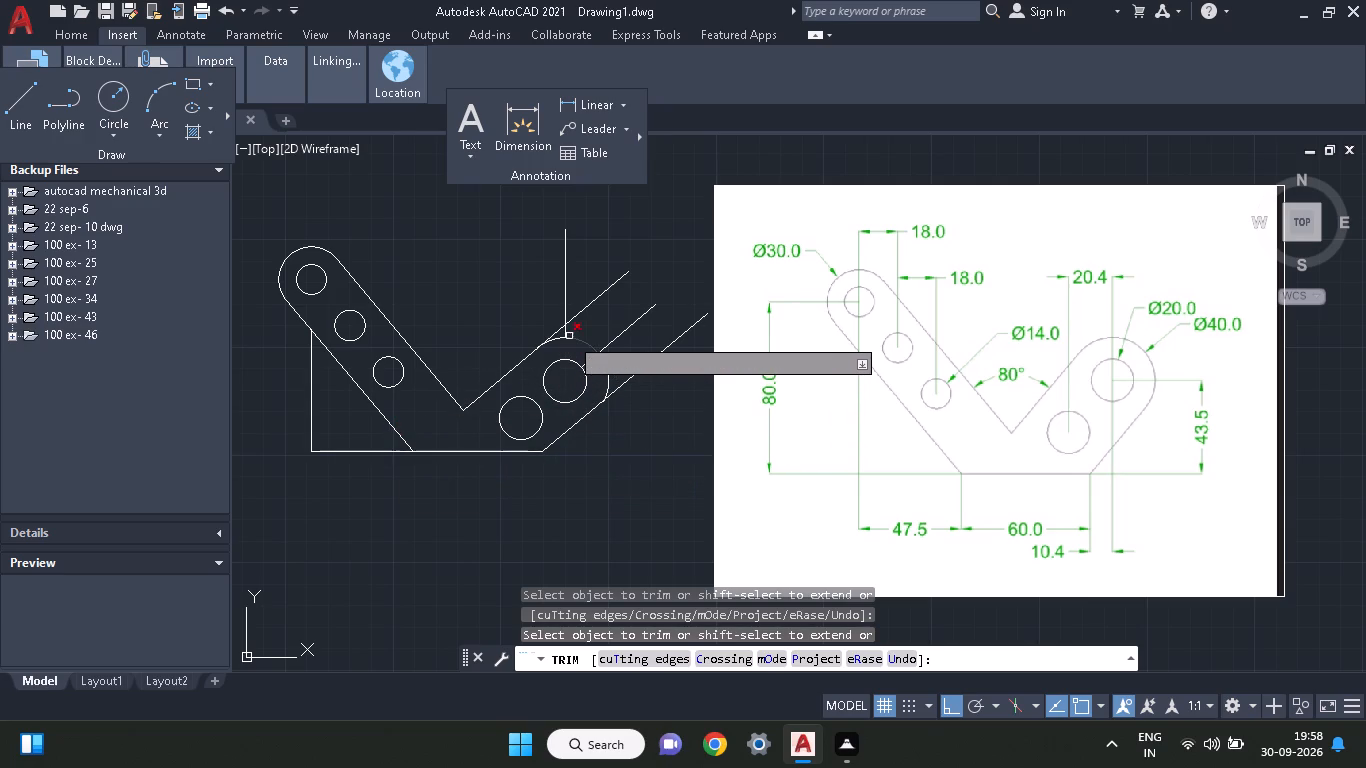
pyautogui.click(564, 329)
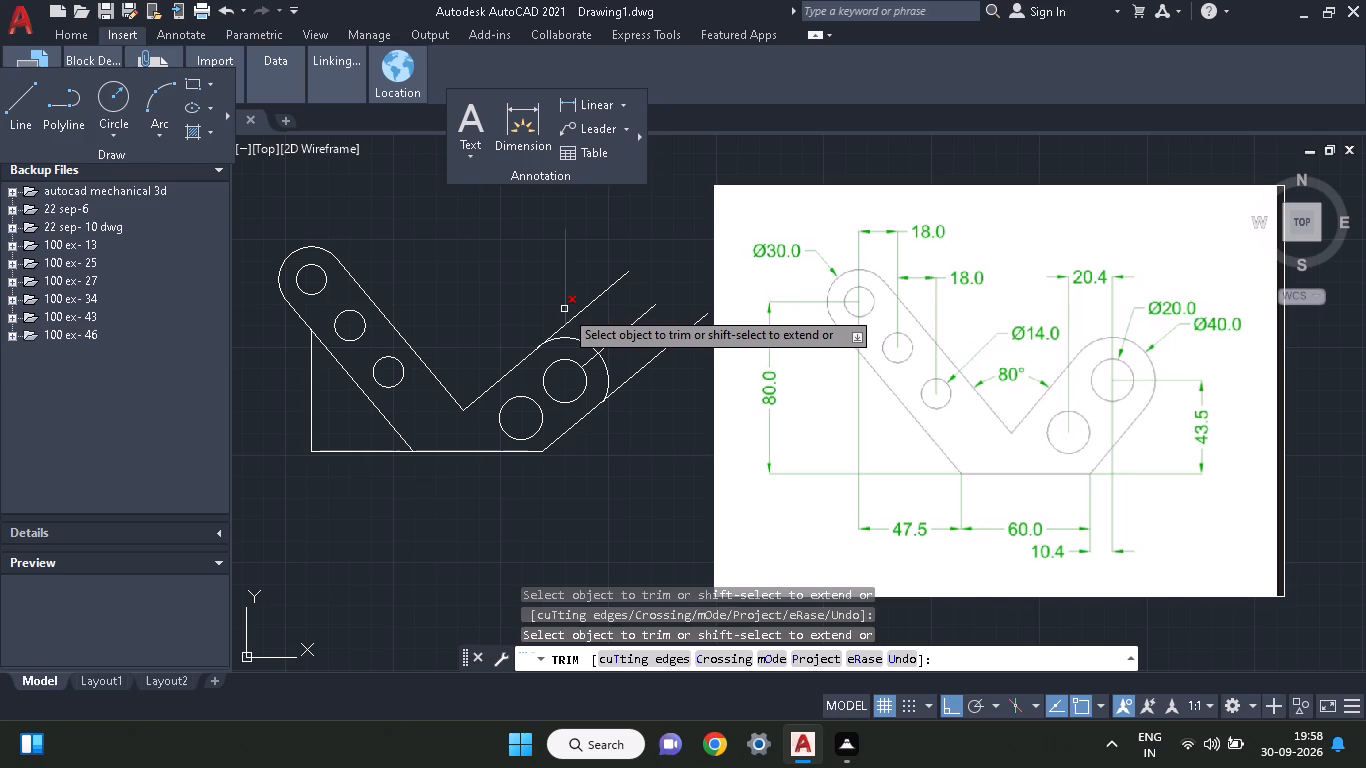
pyautogui.click(564, 309)
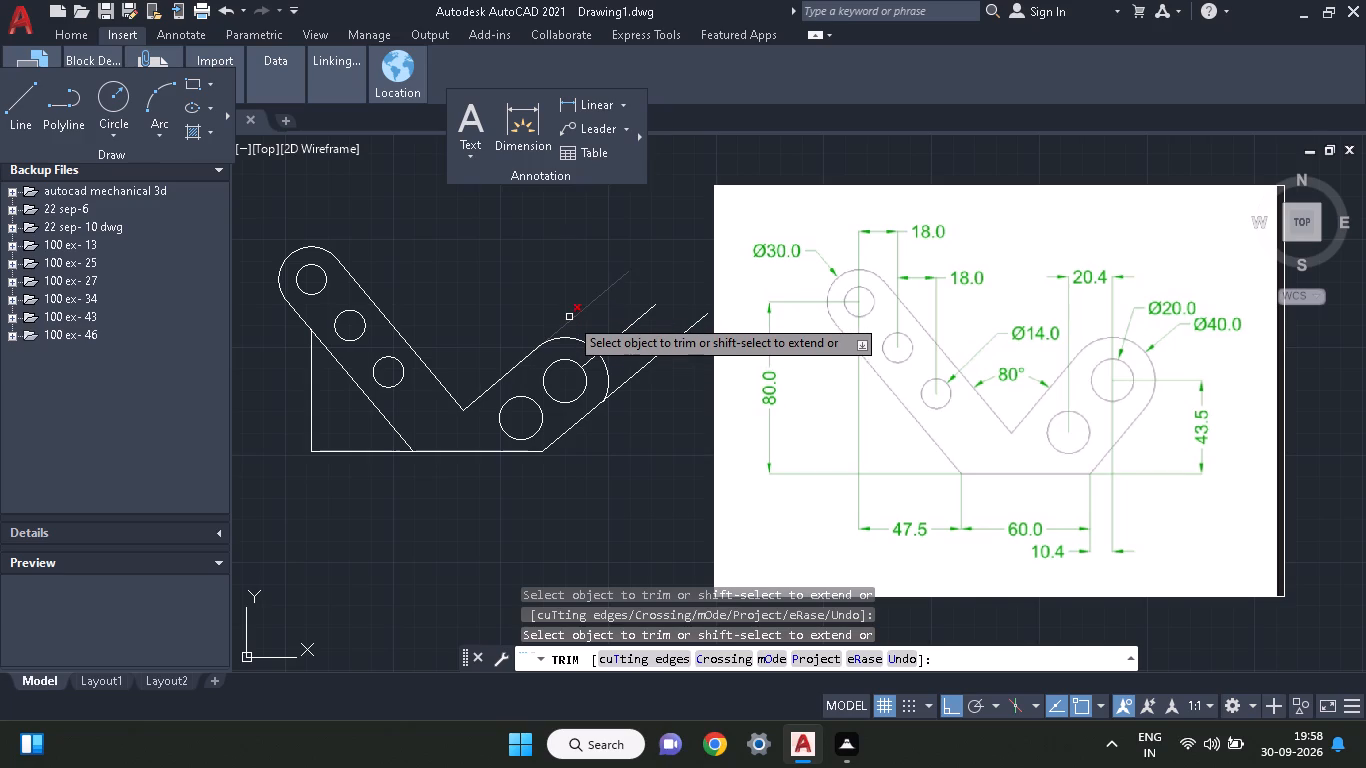
# Trim the two edge lines and the centre line projecting beyond the right arm's rounded end, including the centre line's piece outside the hole.
pyautogui.click(569, 317)
pyautogui.click(634, 371)
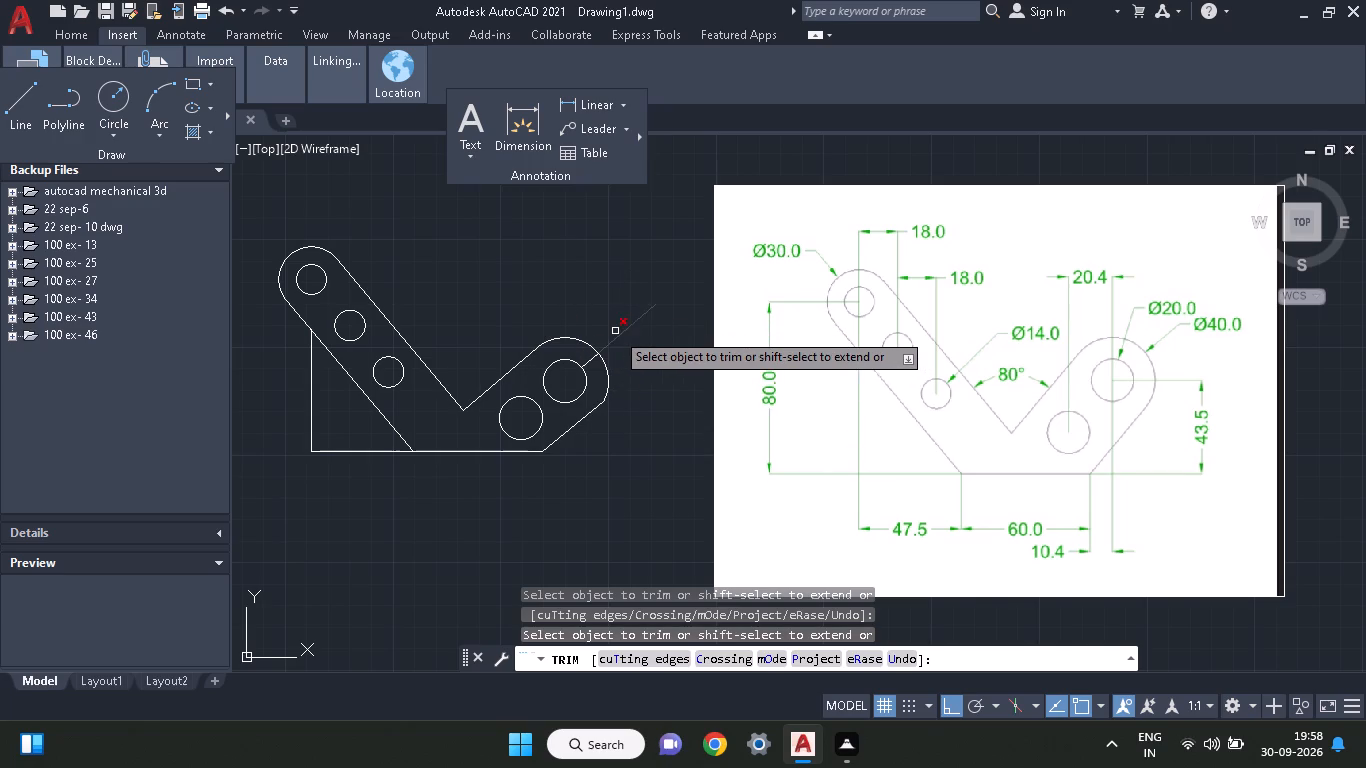
pyautogui.click(615, 336)
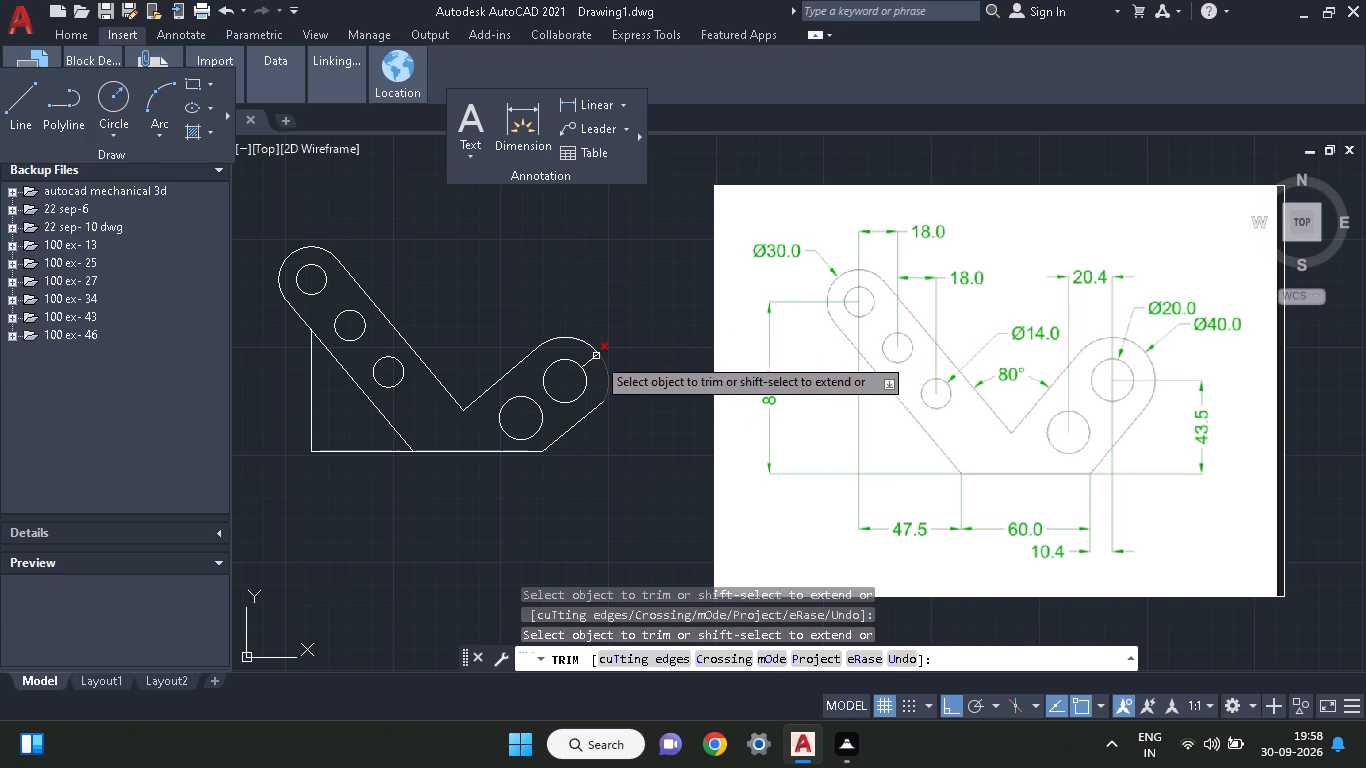
pyautogui.click(588, 364)
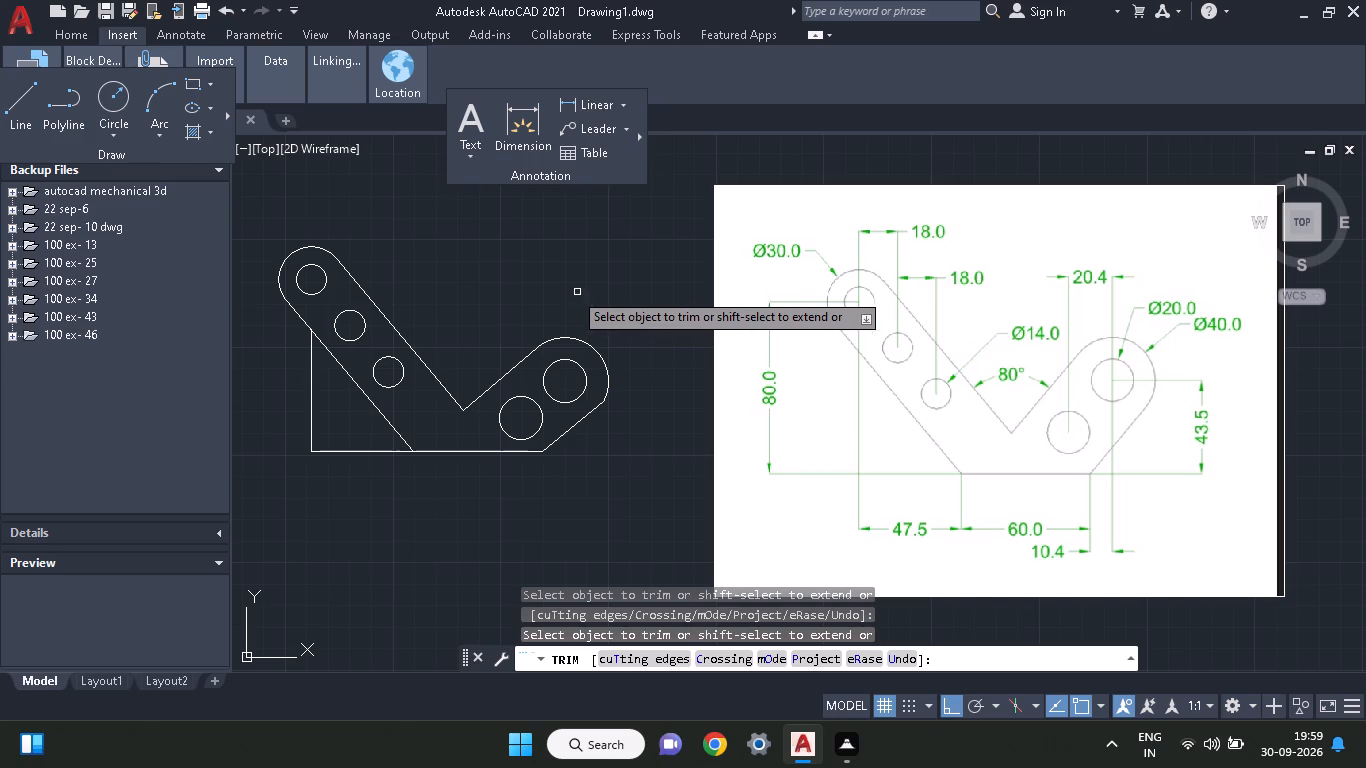
pyautogui.rightClick(562, 289)
pyautogui.click(592, 313)
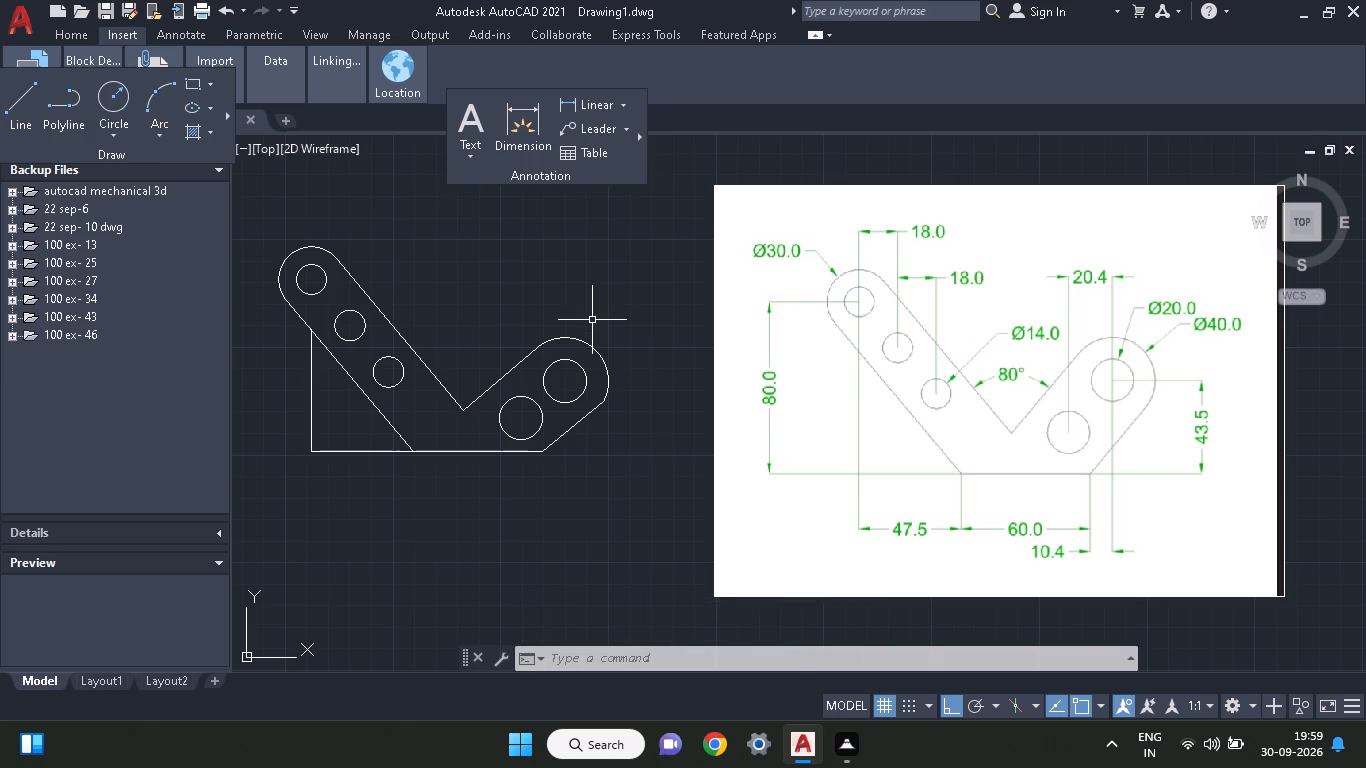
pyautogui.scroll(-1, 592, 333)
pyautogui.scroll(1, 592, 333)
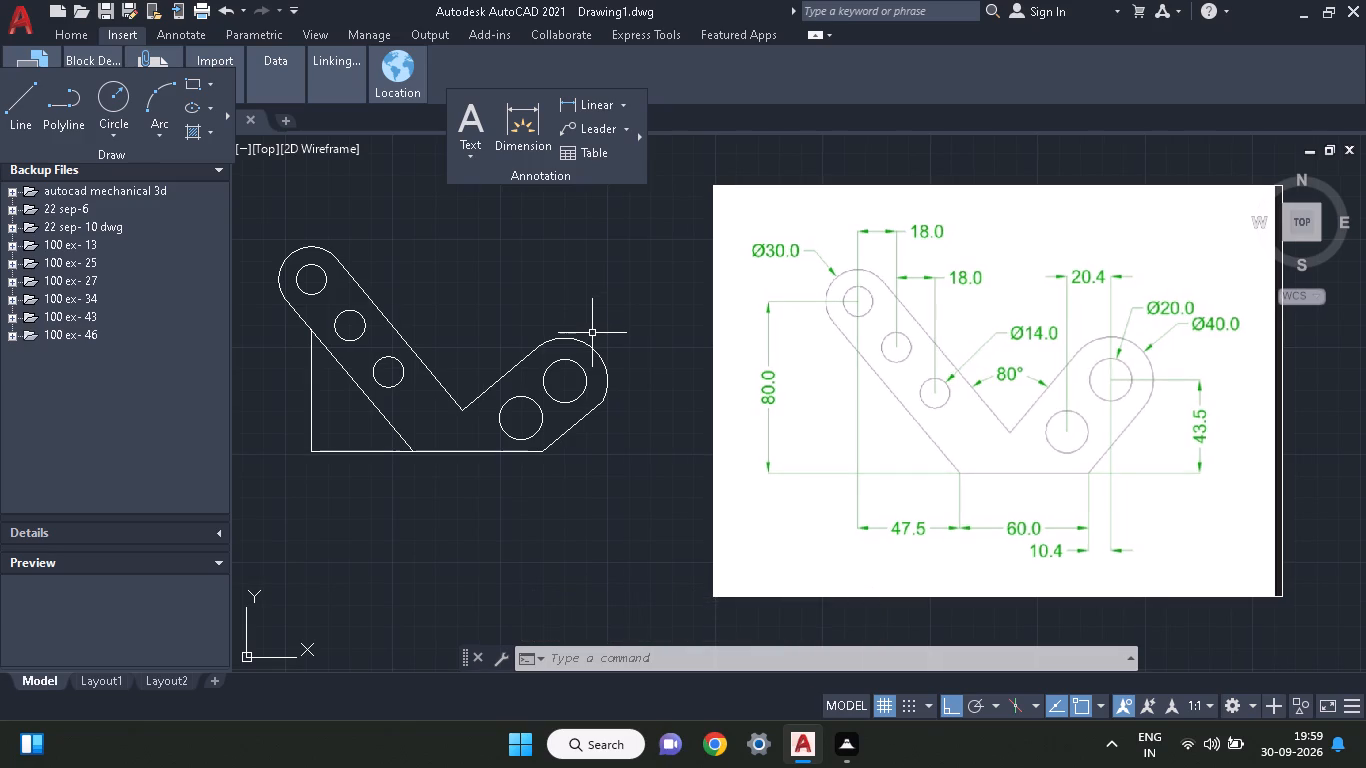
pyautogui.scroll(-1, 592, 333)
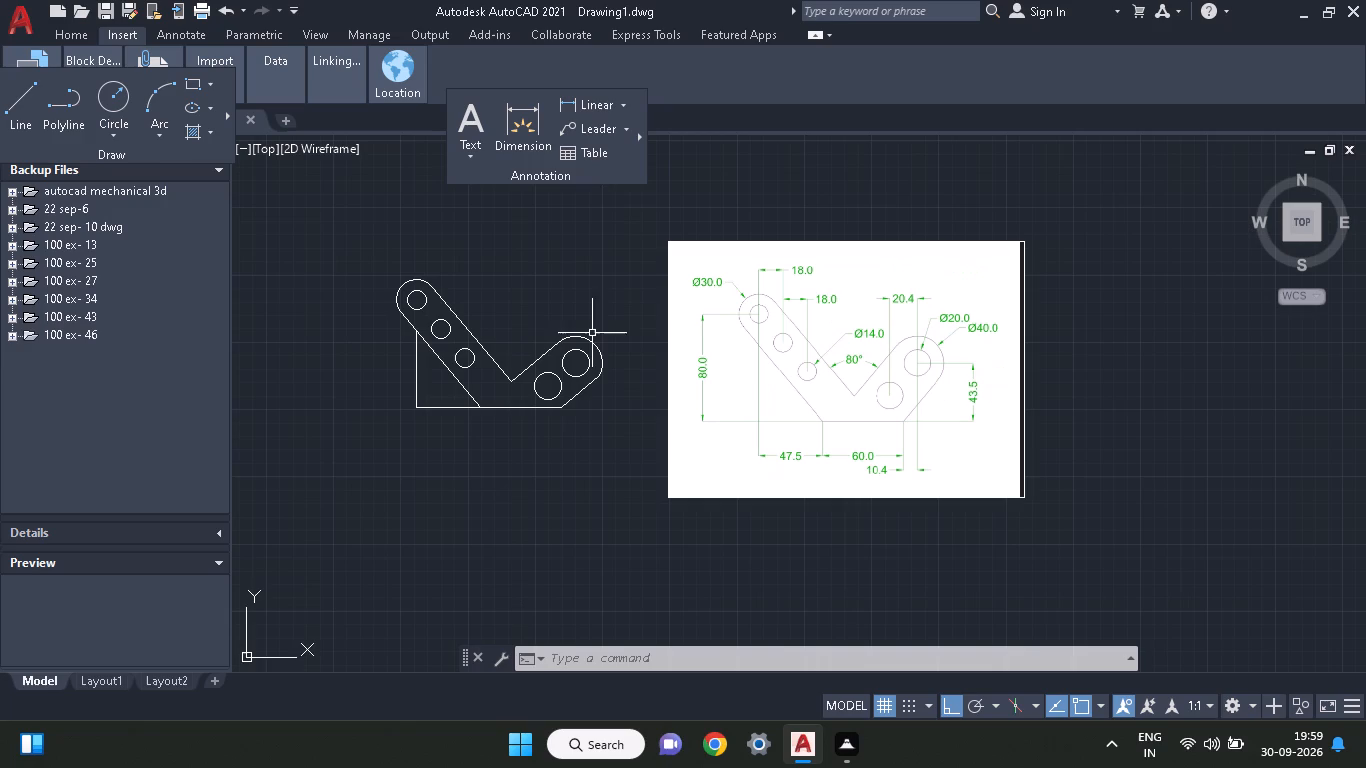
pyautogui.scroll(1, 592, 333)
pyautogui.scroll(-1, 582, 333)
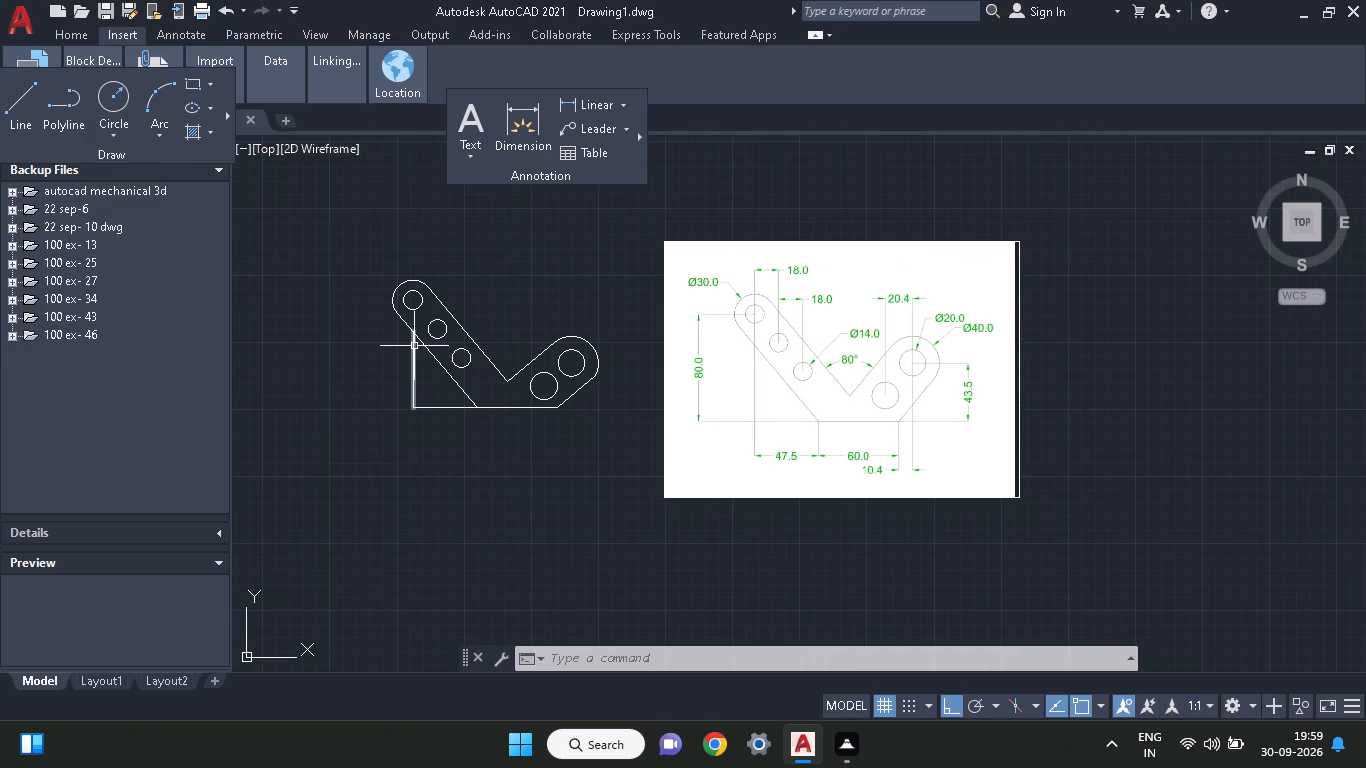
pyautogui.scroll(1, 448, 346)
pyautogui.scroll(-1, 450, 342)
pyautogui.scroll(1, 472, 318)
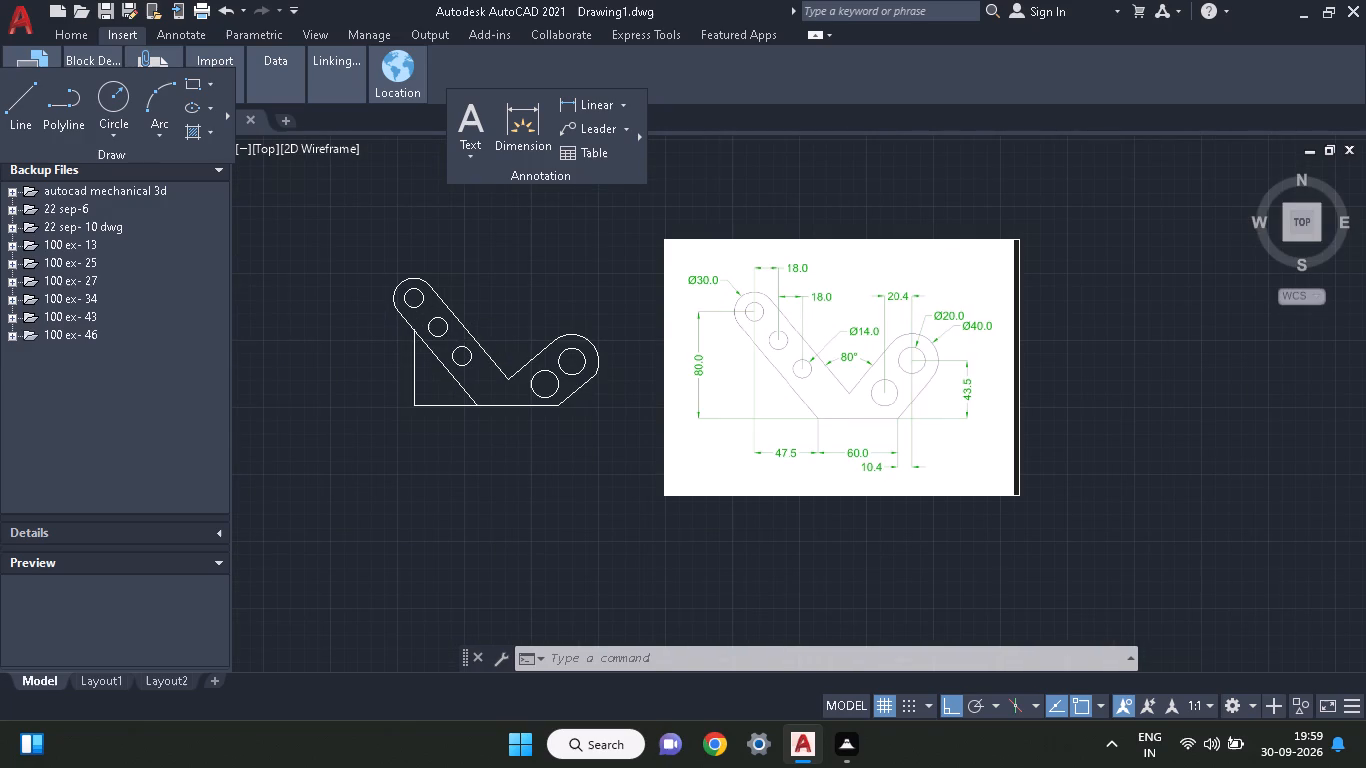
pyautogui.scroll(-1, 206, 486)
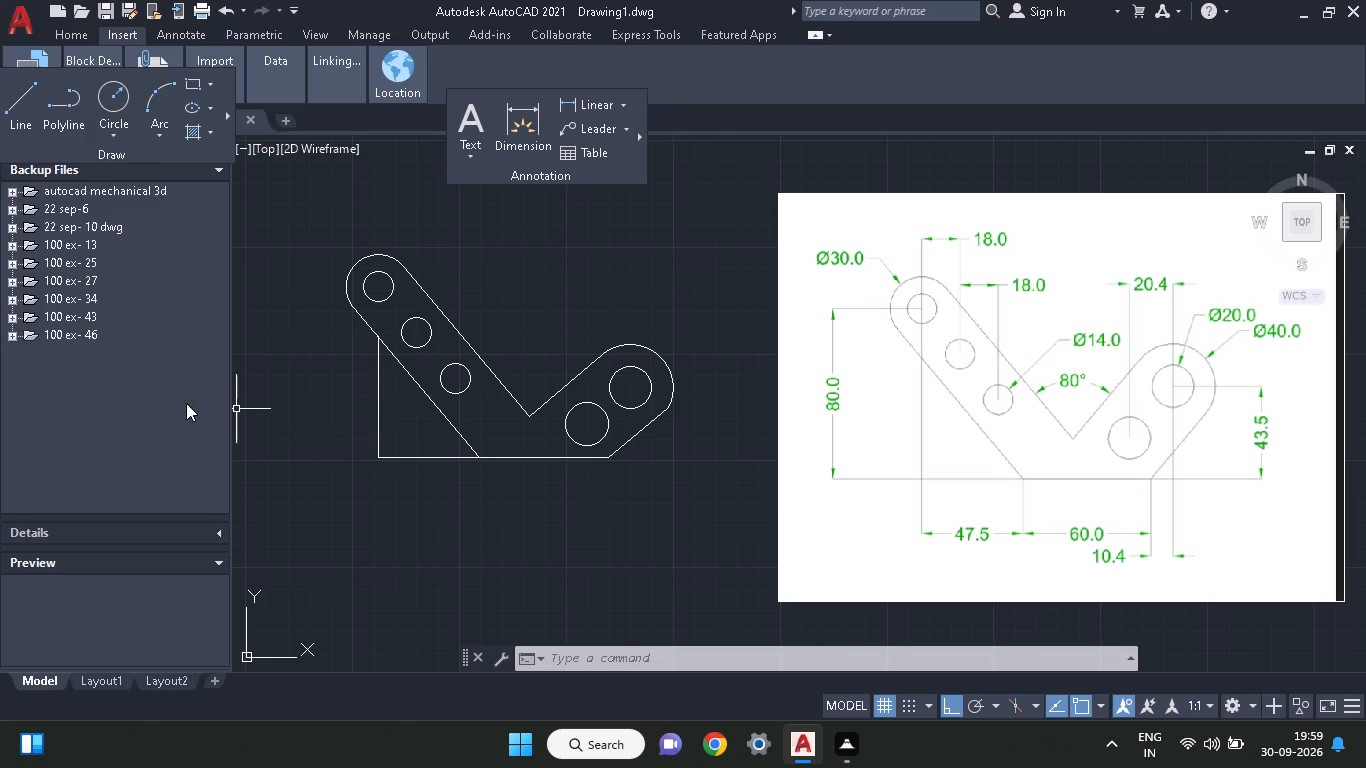
# Draw a line 10.4 rightward from the base's right corner and straight up to the centre of the right arm's upper hole.
pyautogui.click(19, 101)
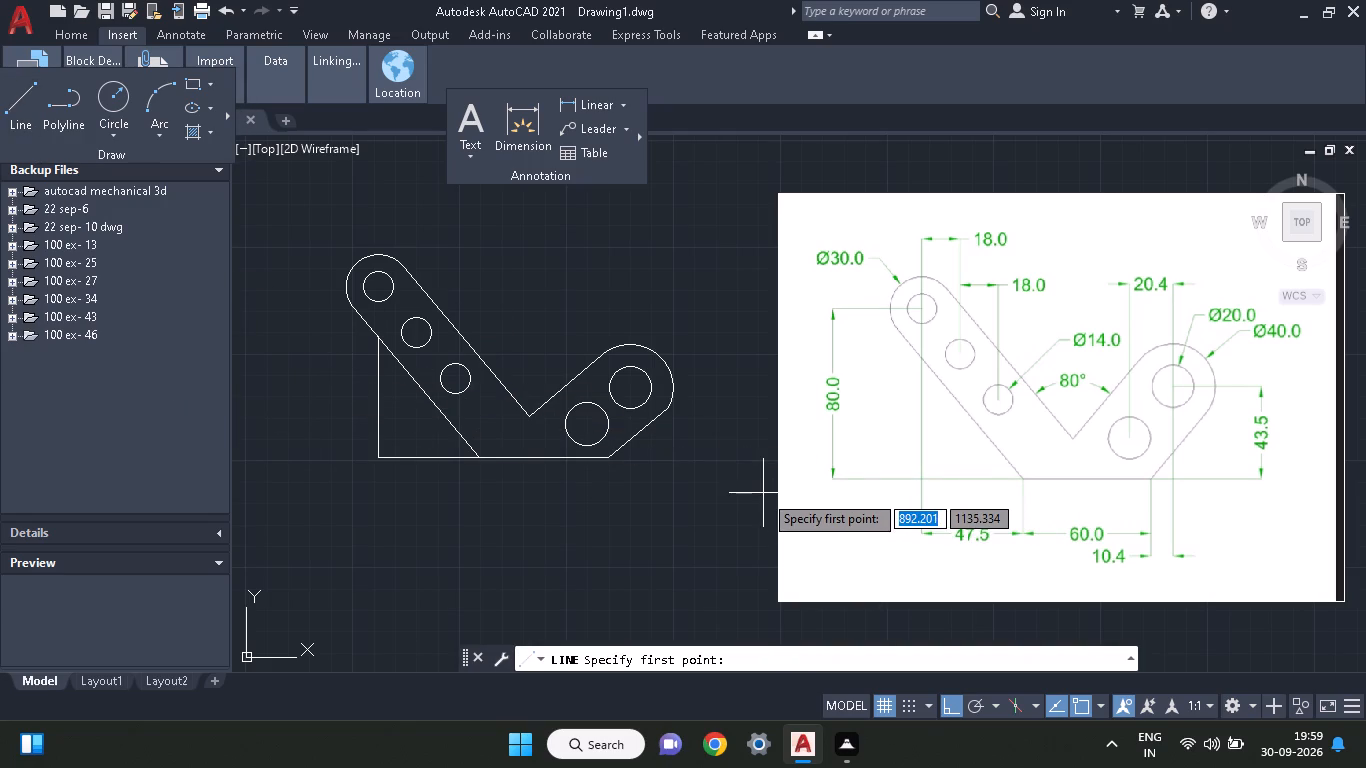
pyautogui.click(610, 457)
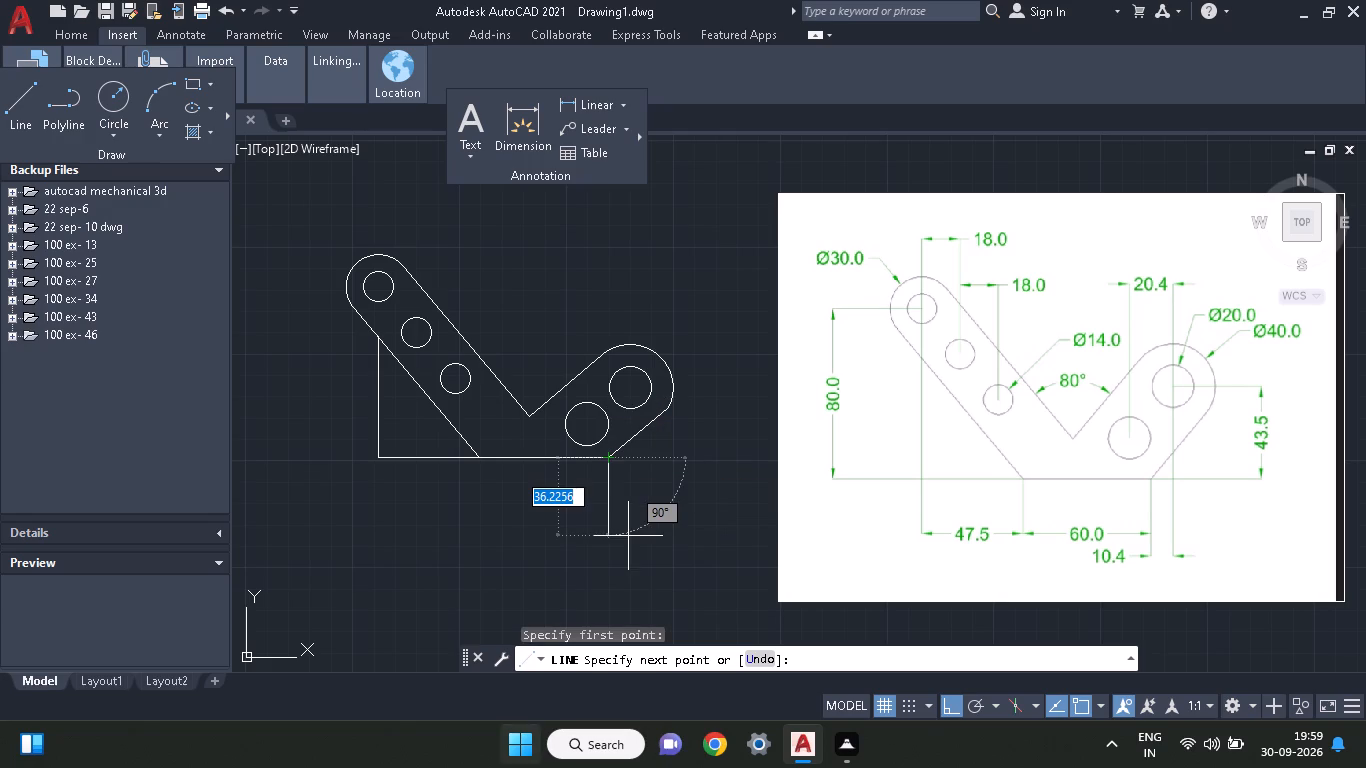
pyautogui.write('10.4')
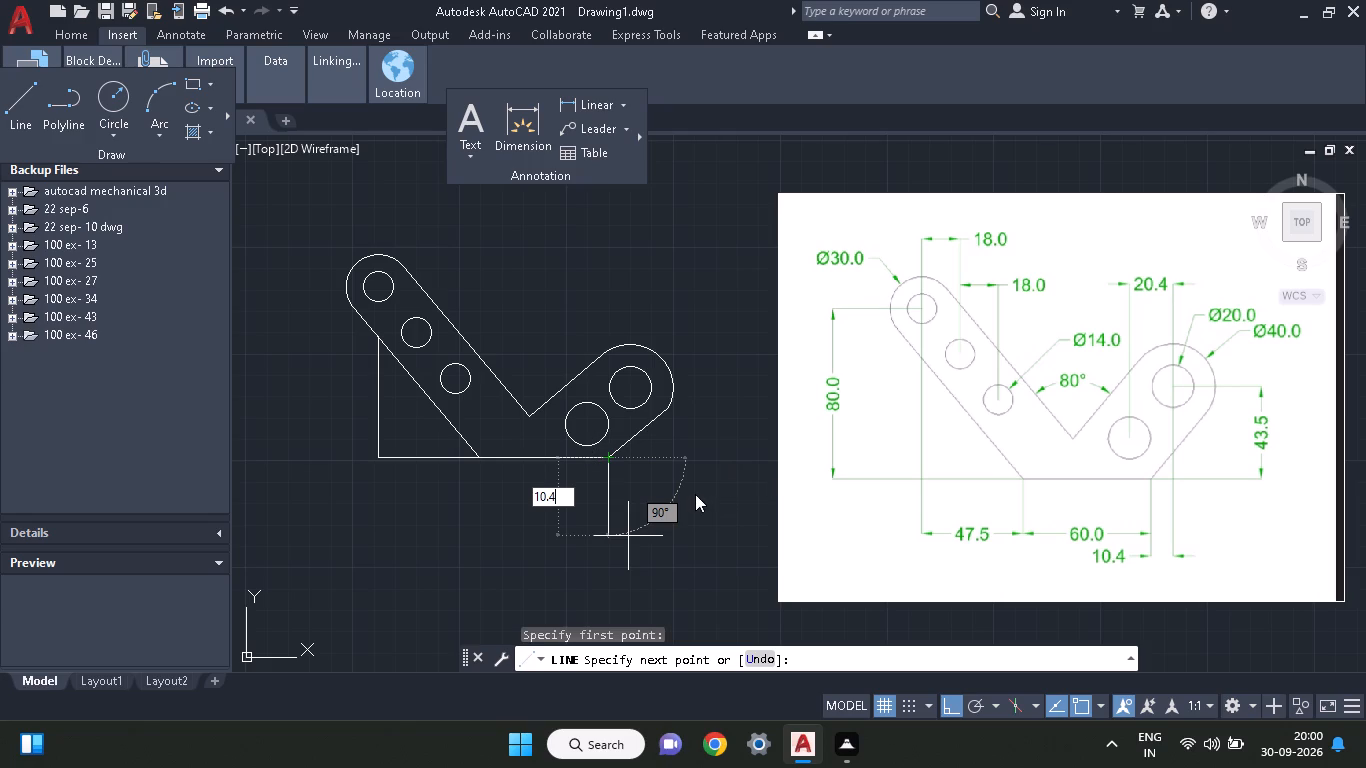
pyautogui.press('Escape')
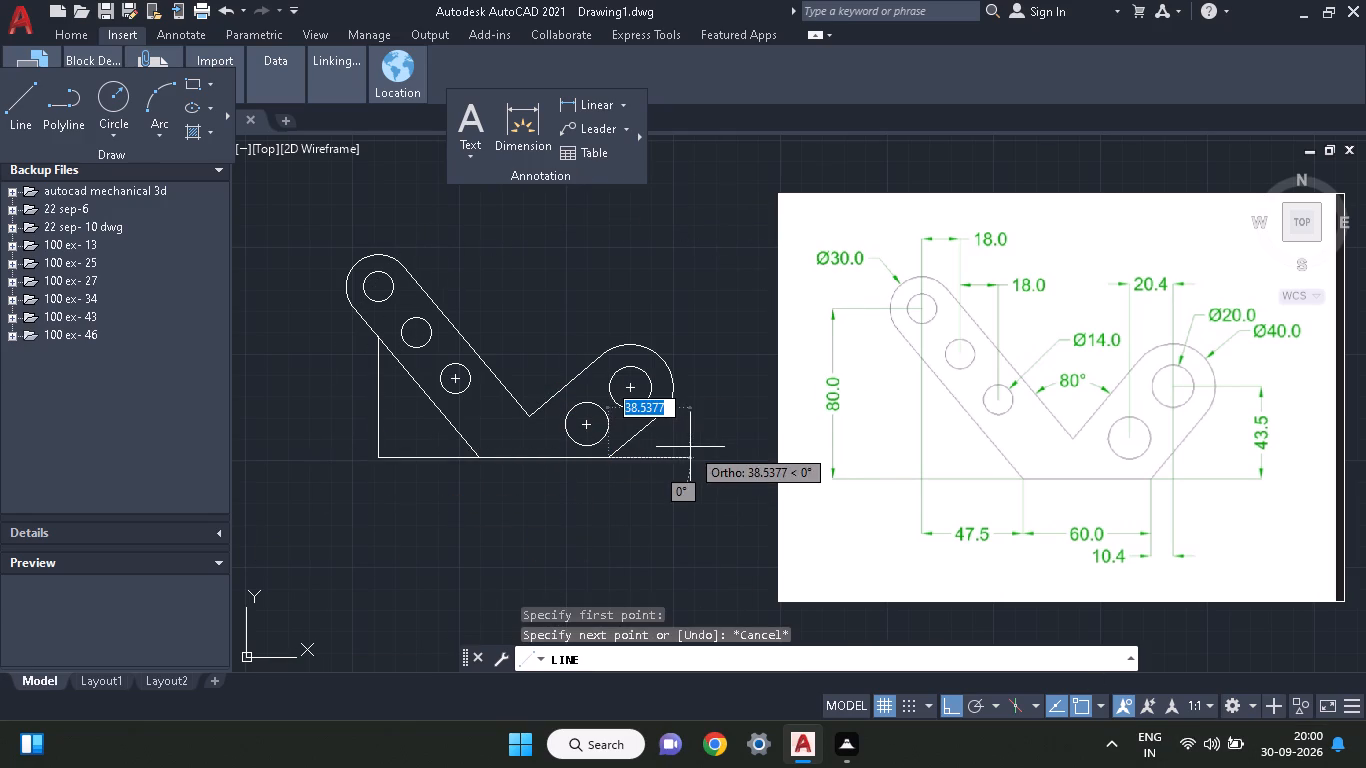
pyautogui.press('1')
pyautogui.press('0')
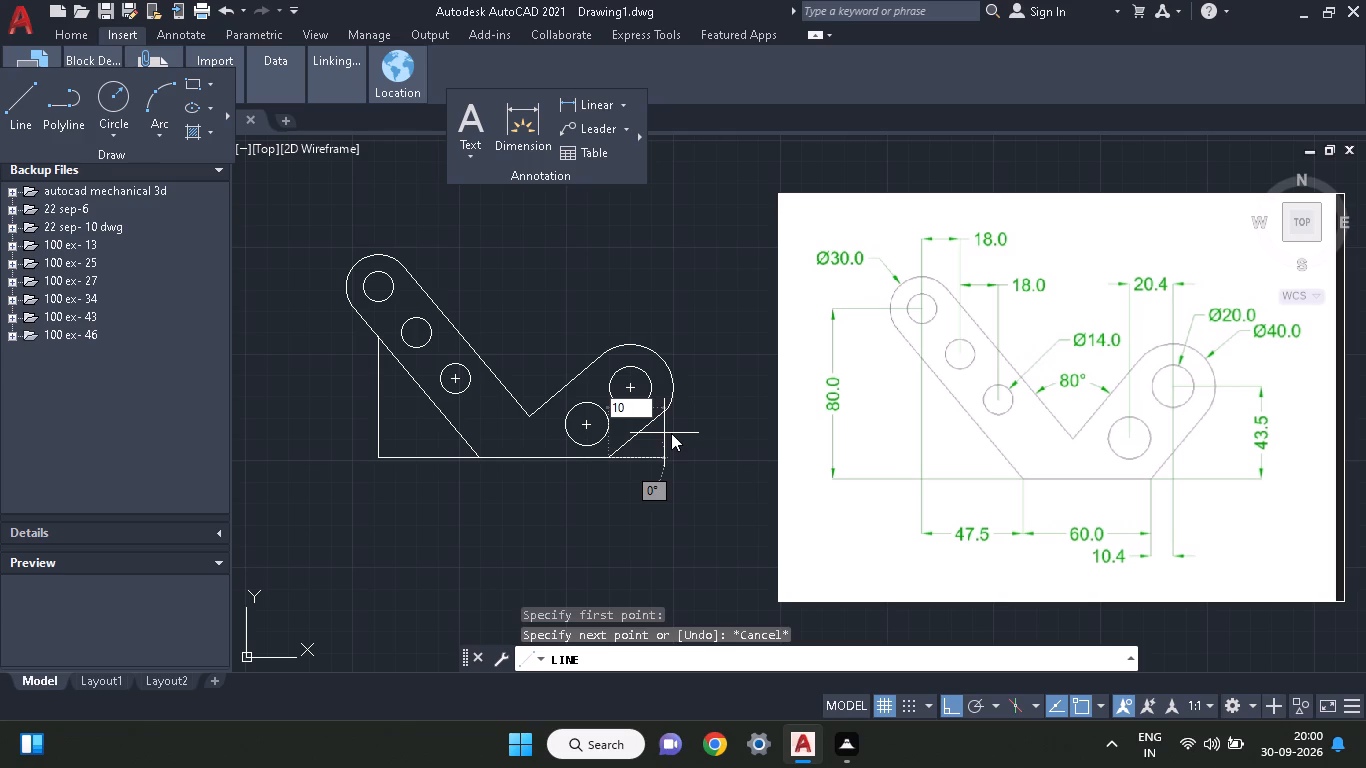
pyautogui.write('.4')
pyautogui.press('Return')
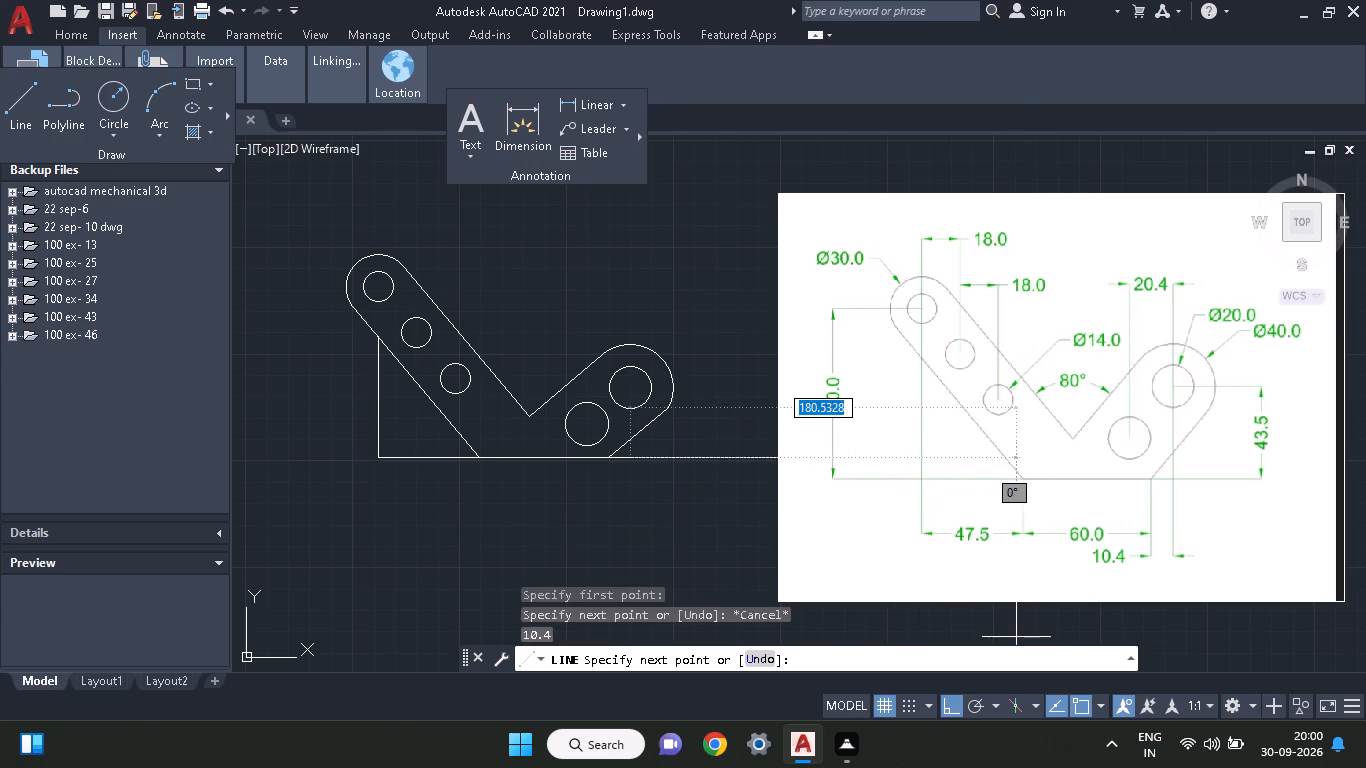
pyautogui.click(634, 388)
pyautogui.rightClick(672, 255)
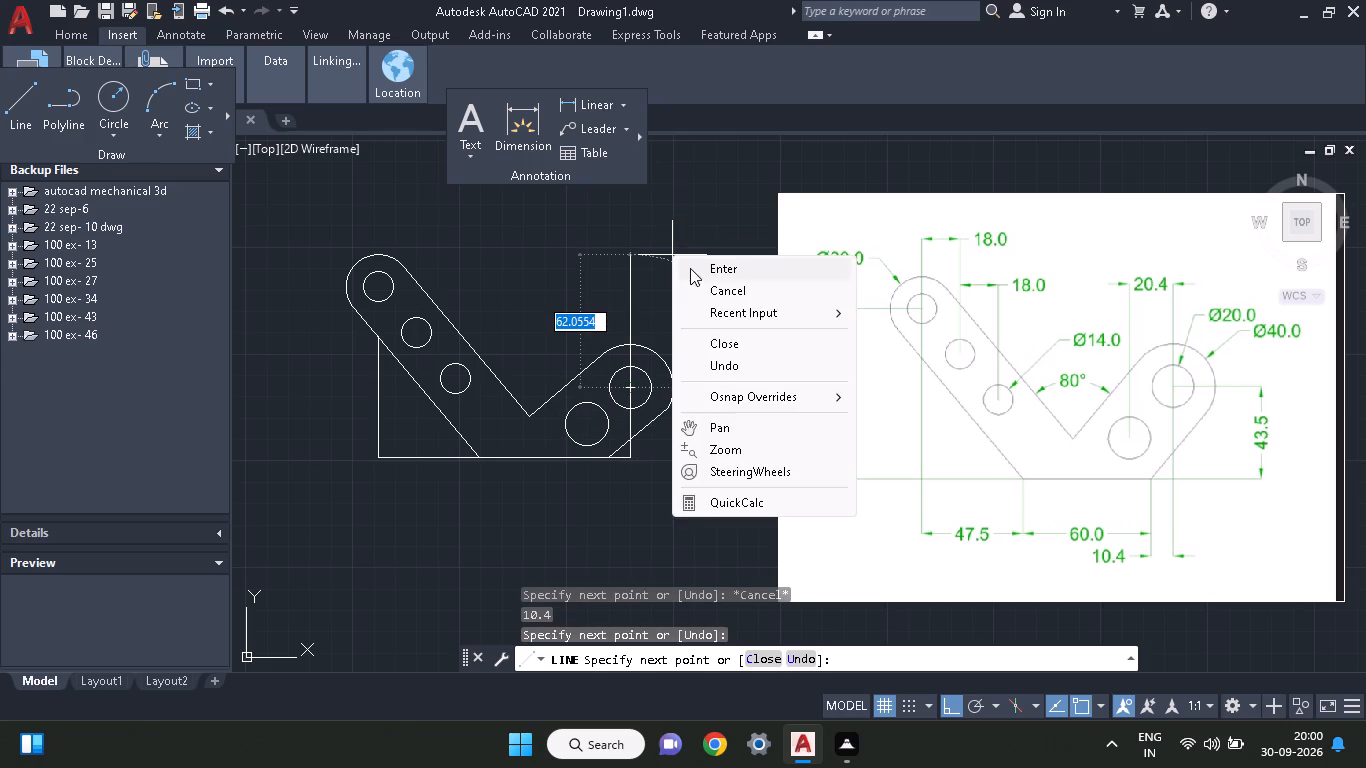
pyautogui.click(692, 270)
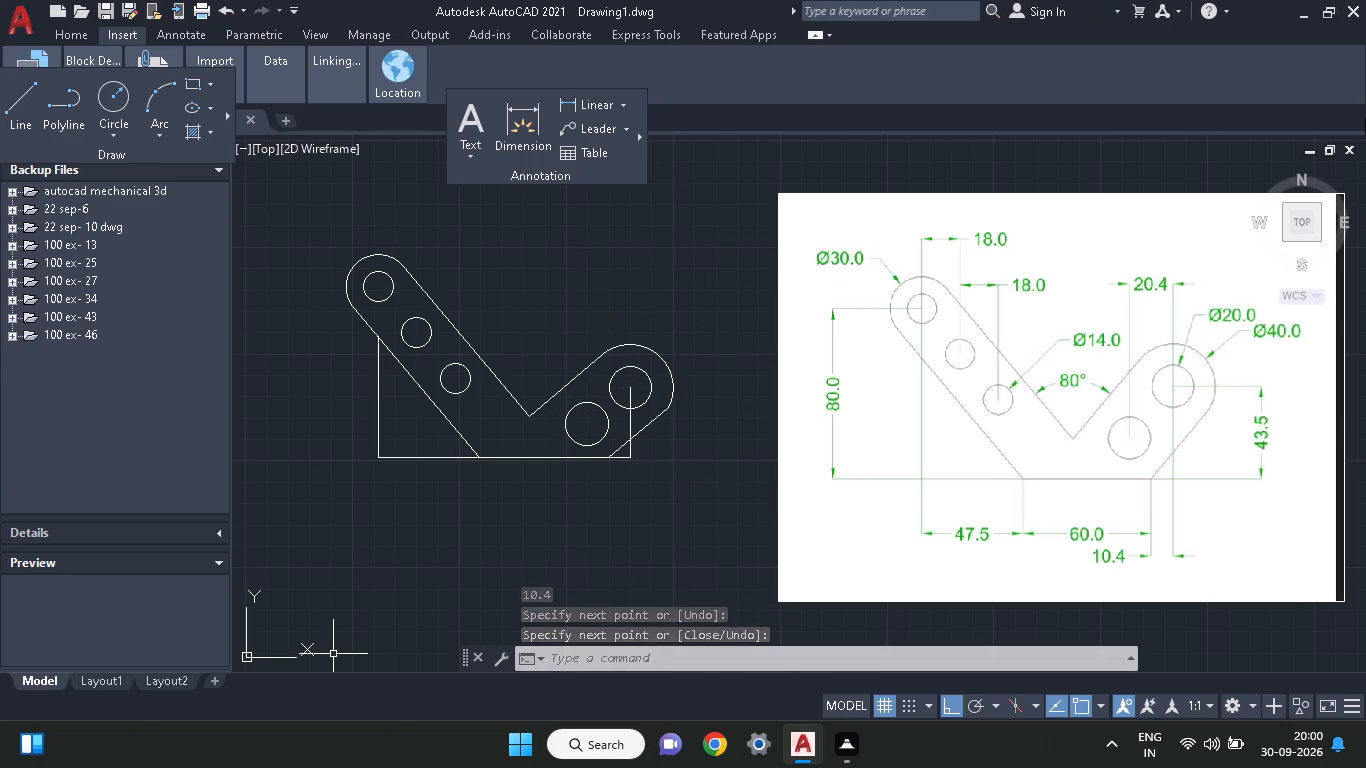
# Draw a 10.4 line from the foot of the right vertical line back to the base's right corner.
pyautogui.click(15, 95)
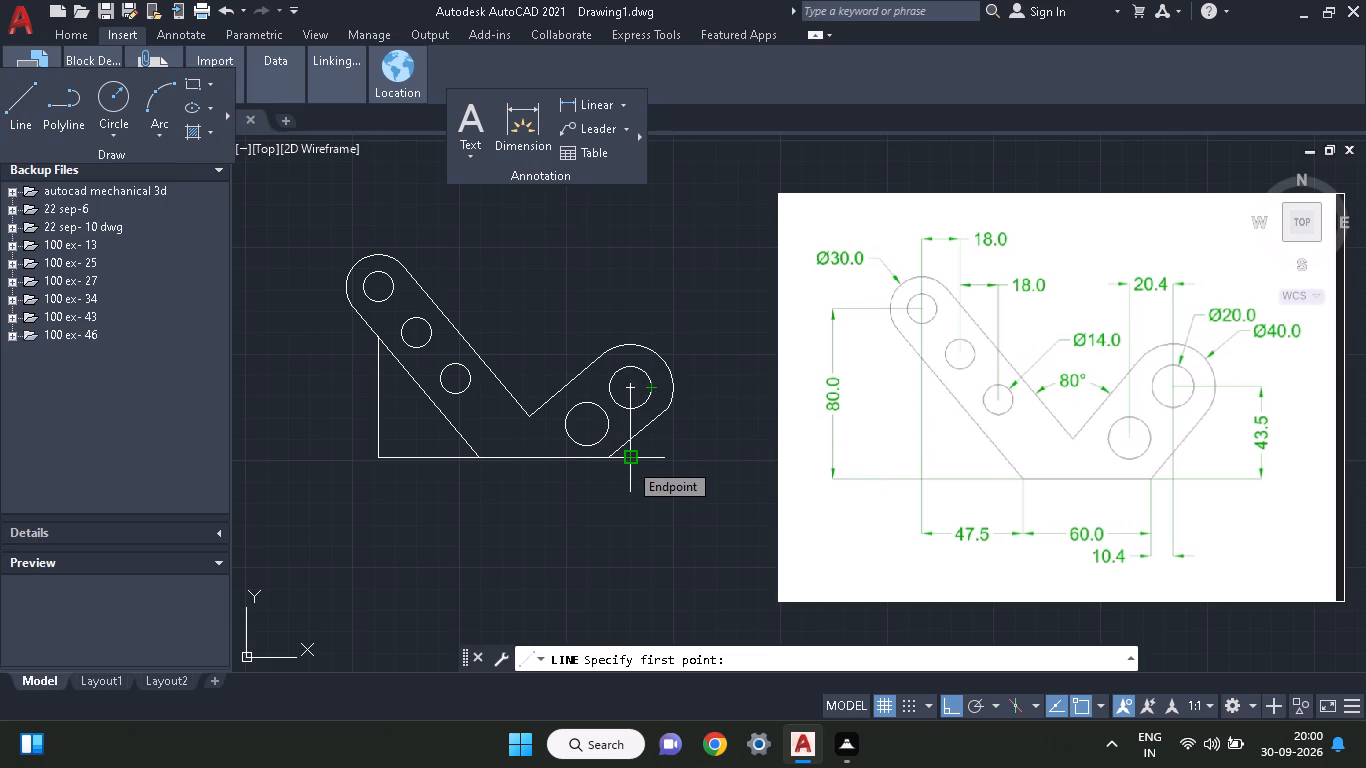
pyautogui.click(628, 461)
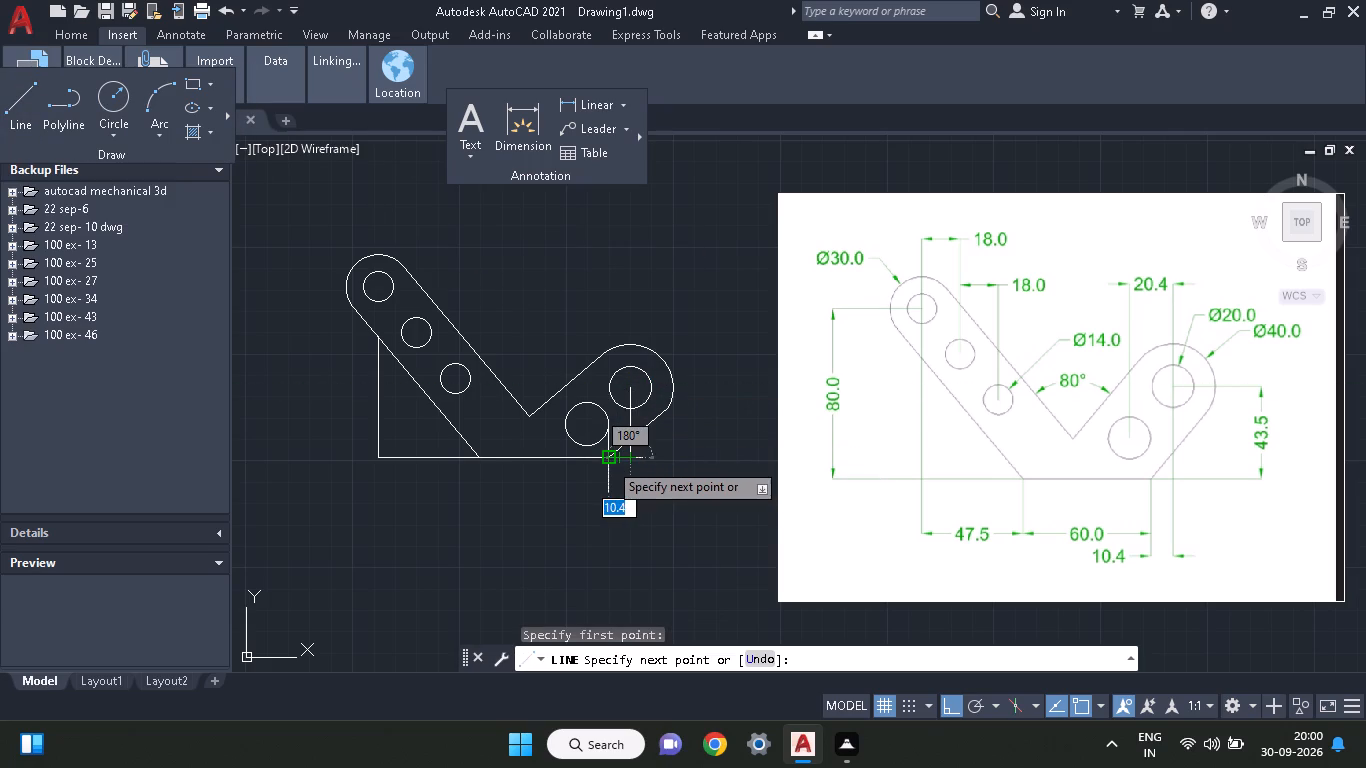
pyautogui.click(608, 461)
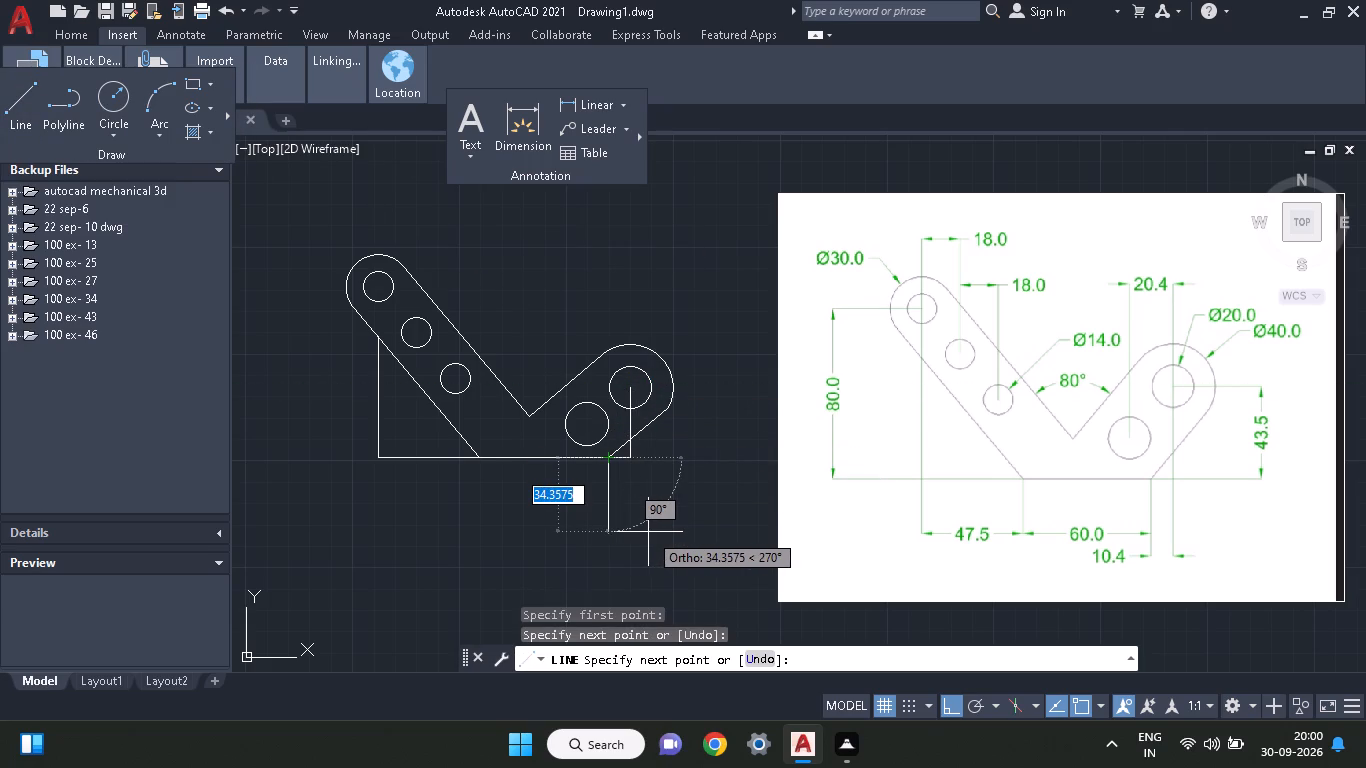
pyautogui.rightClick(625, 511)
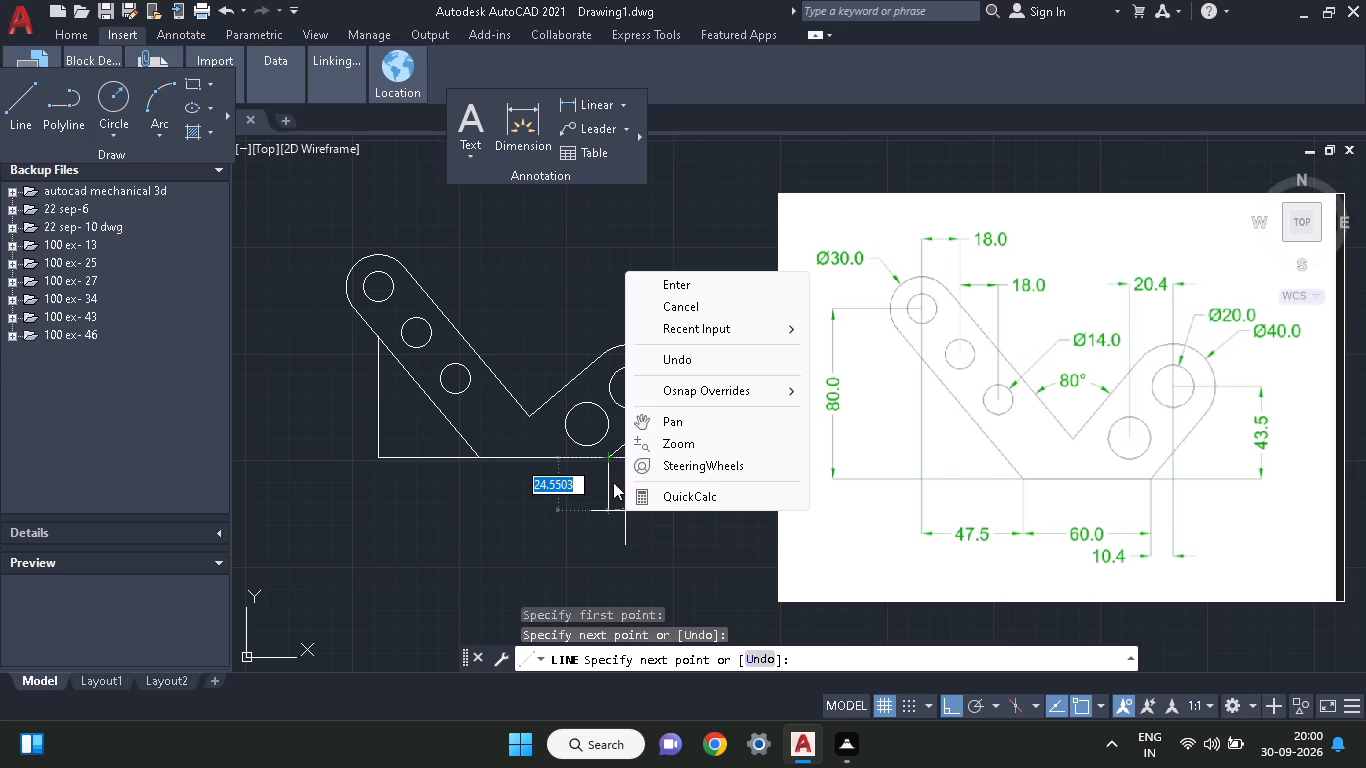
pyautogui.click(679, 287)
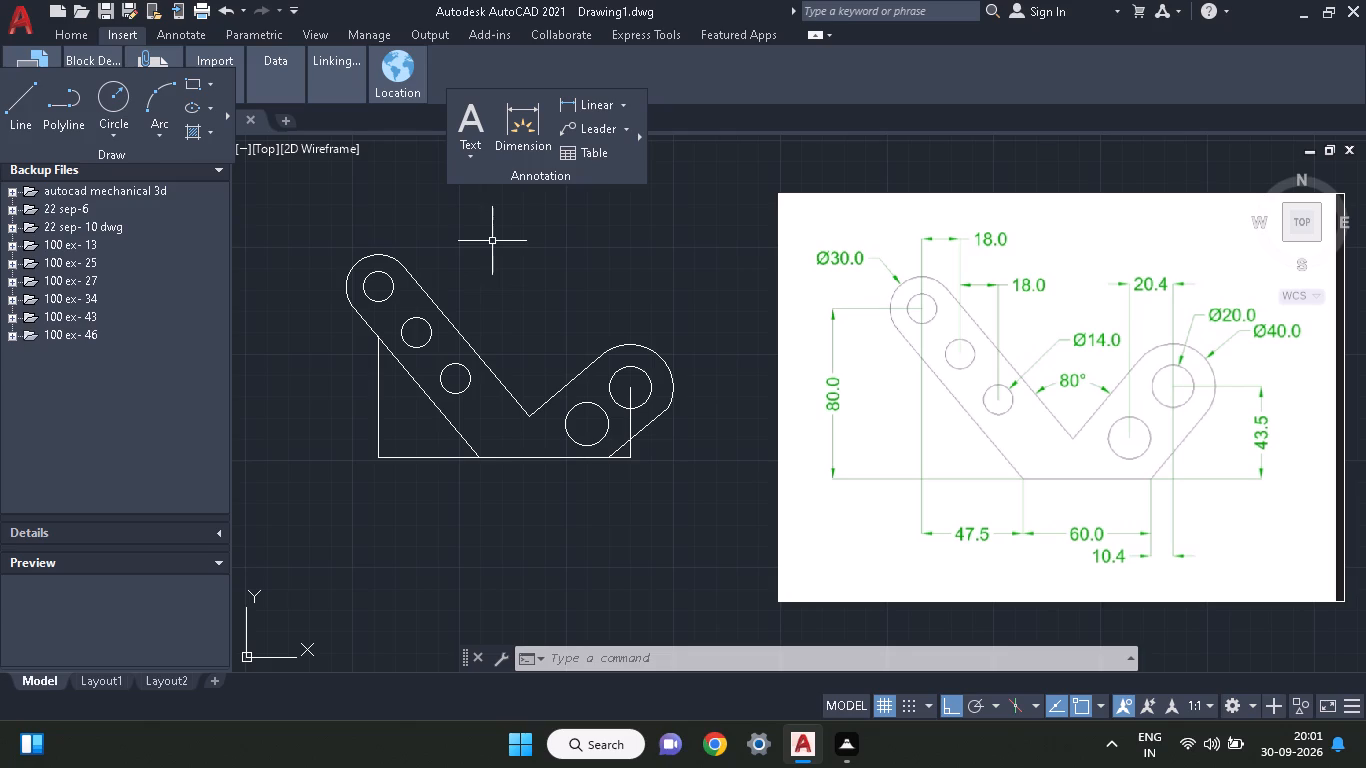
# Draw connected lines from the reference line's lower-left corner up to the top-left hole's centre, 40 left, 80 down, and back to the corner.
pyautogui.click(11, 111)
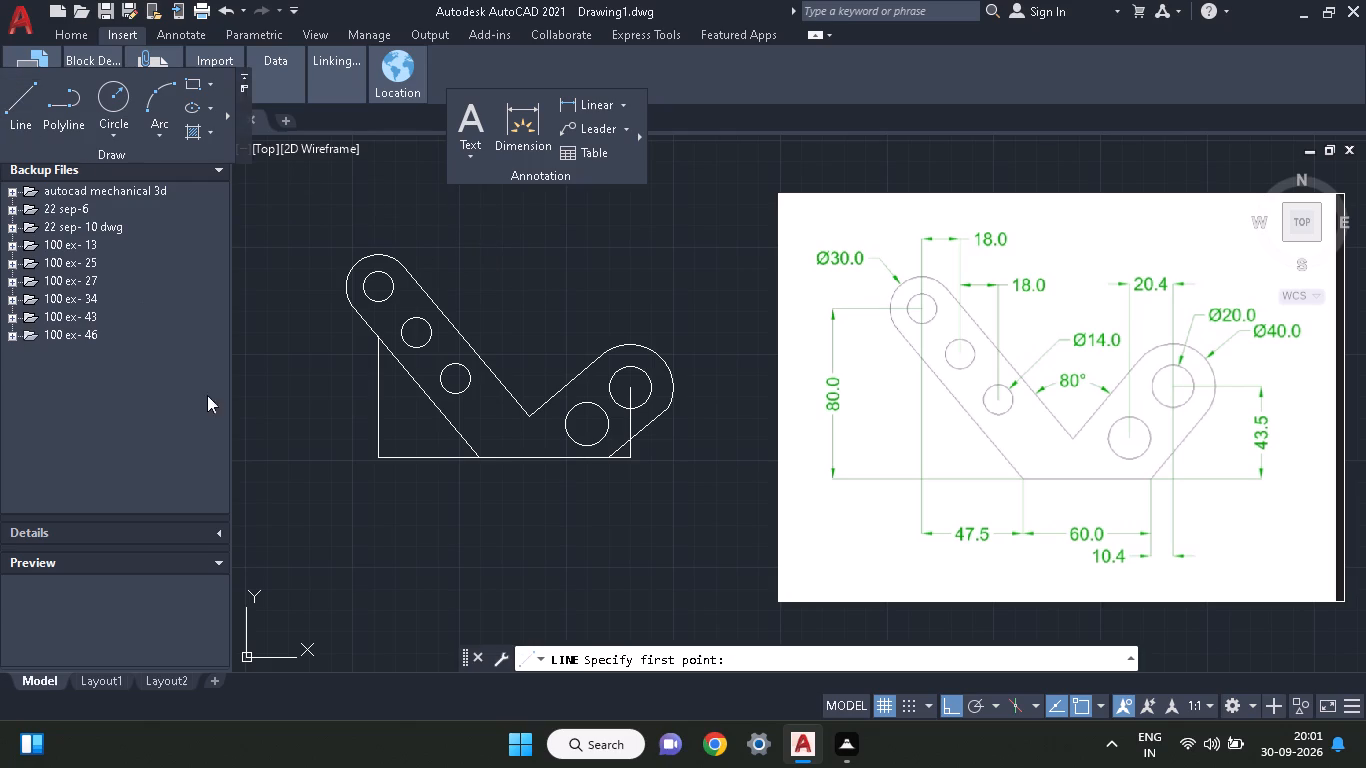
pyautogui.click(374, 460)
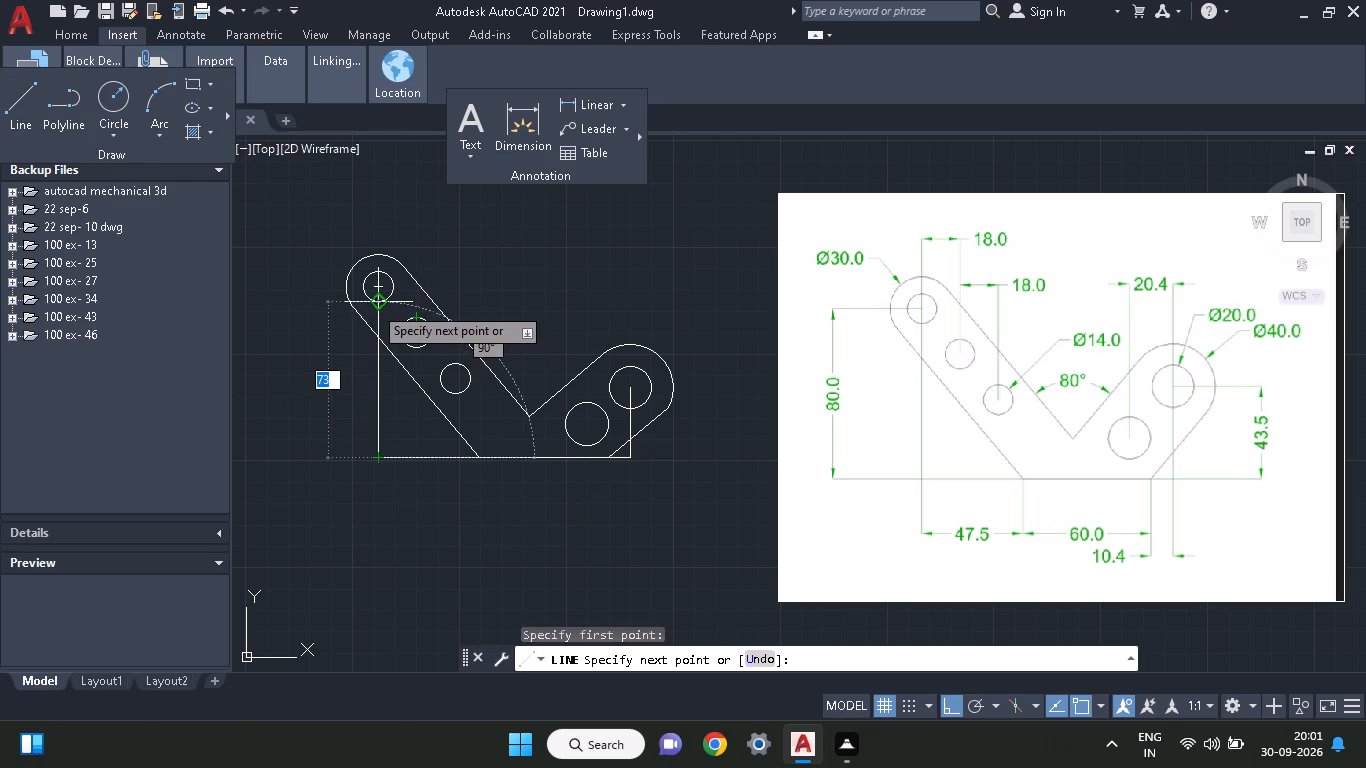
pyautogui.click(378, 293)
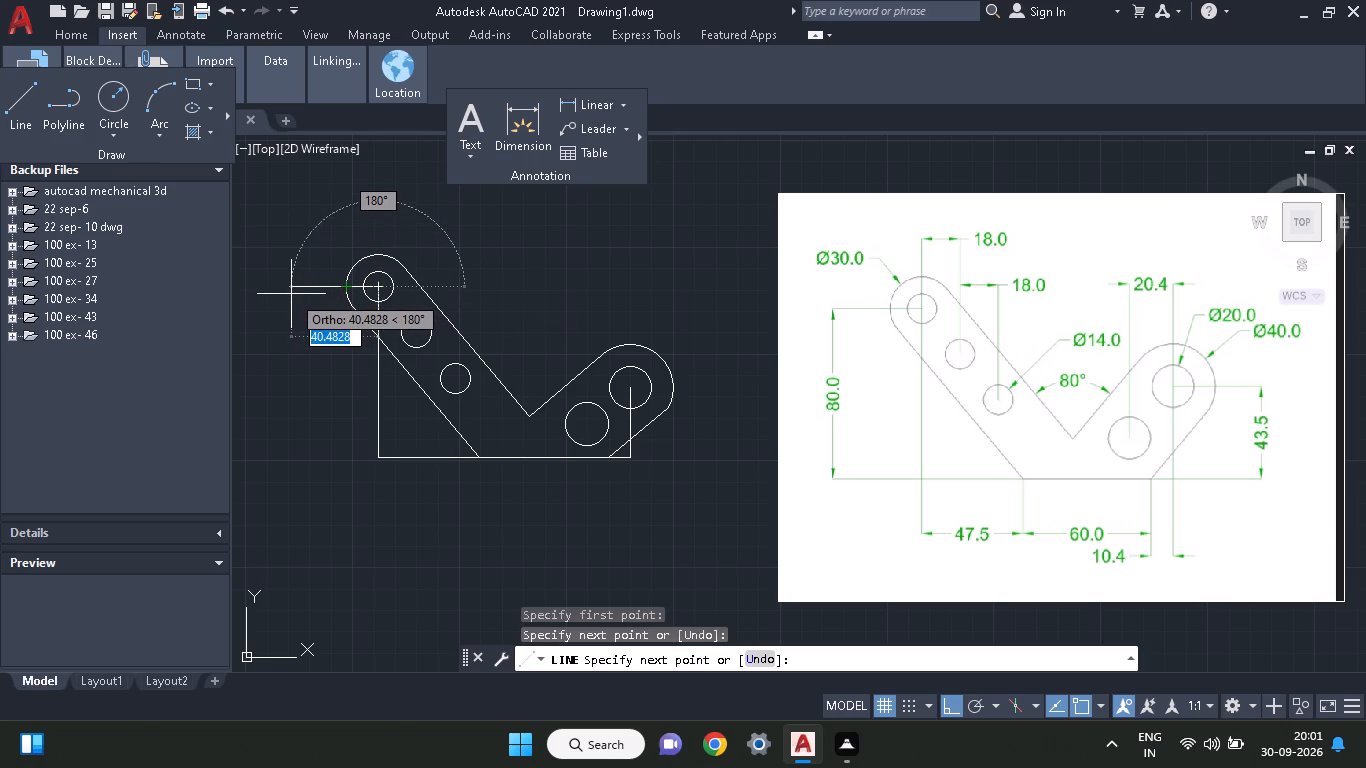
pyautogui.write('40')
pyautogui.press('Return')
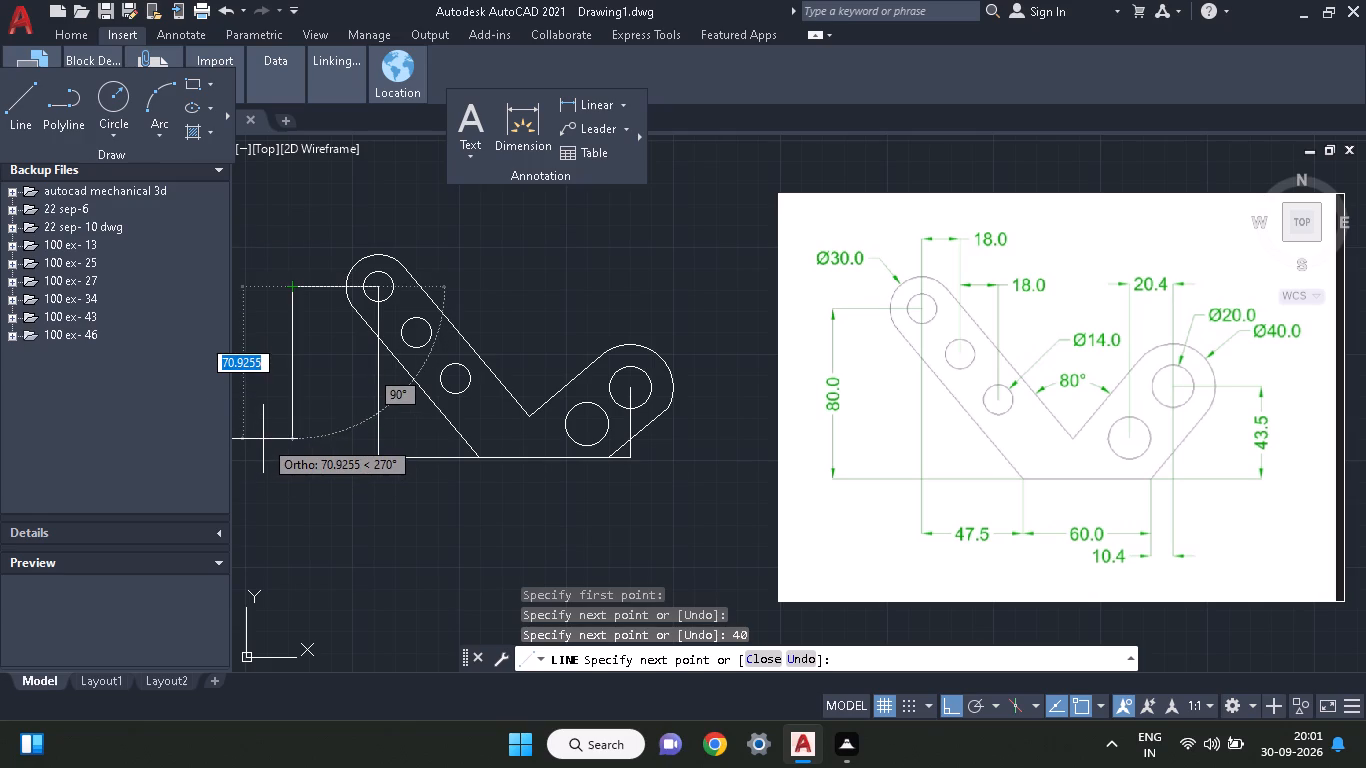
pyautogui.write('80')
pyautogui.press('Return')
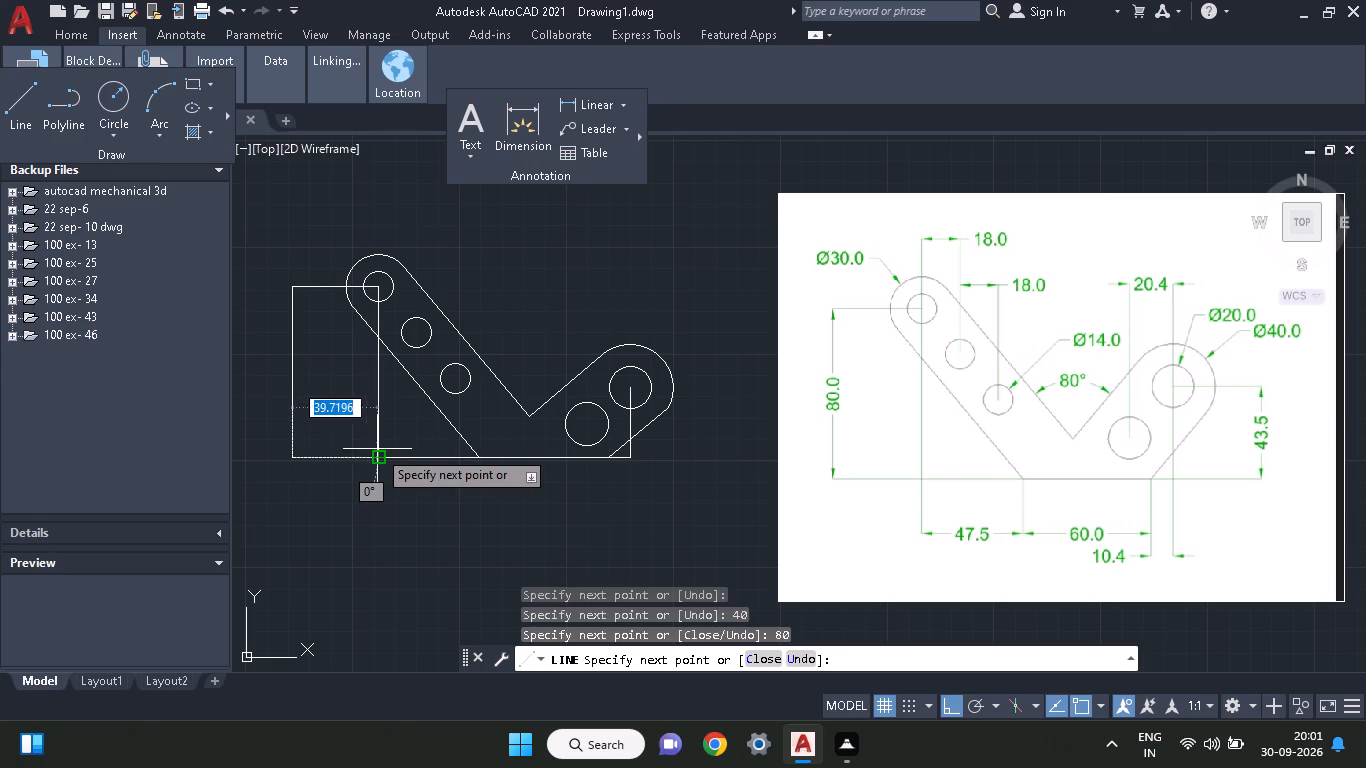
pyautogui.click(378, 461)
pyautogui.rightClick(343, 425)
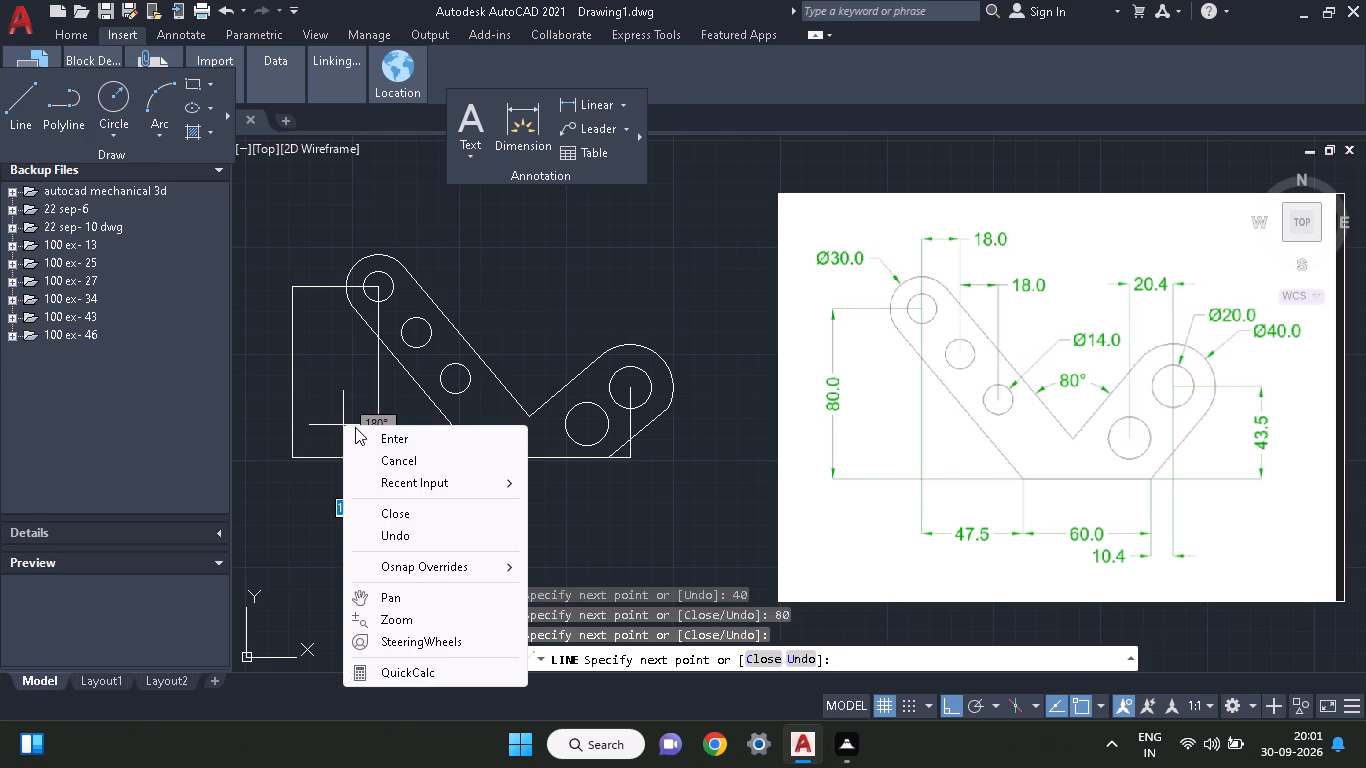
pyautogui.click(357, 435)
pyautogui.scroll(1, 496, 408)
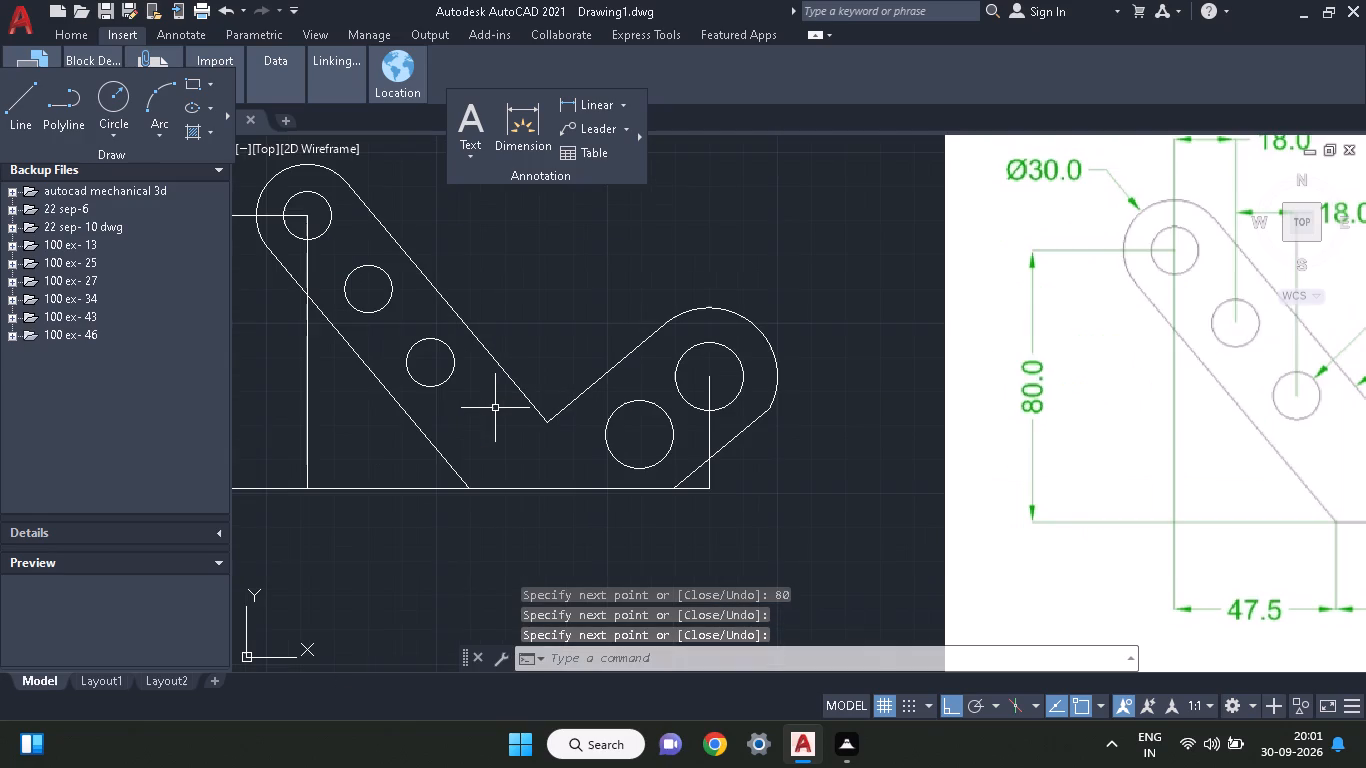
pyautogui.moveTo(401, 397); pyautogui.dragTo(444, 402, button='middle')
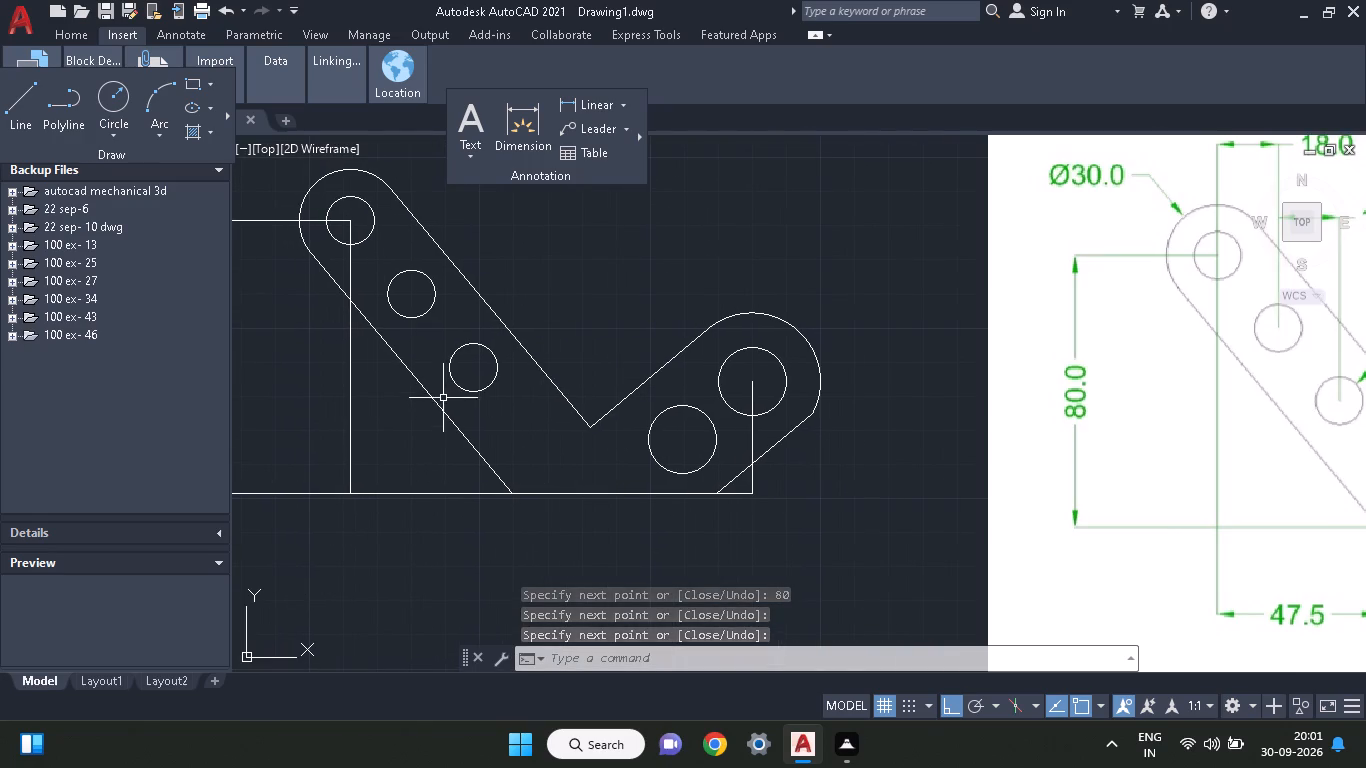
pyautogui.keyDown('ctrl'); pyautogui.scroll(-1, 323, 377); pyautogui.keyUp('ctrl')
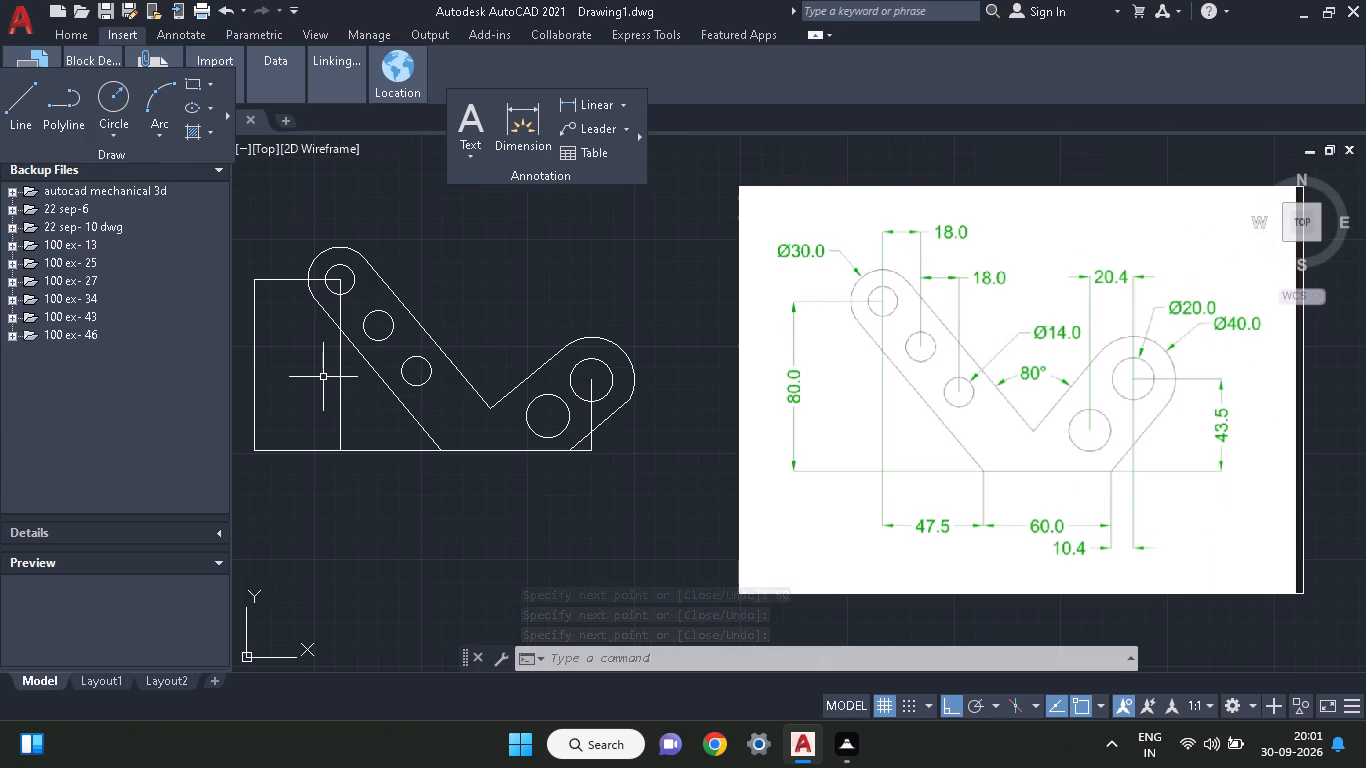
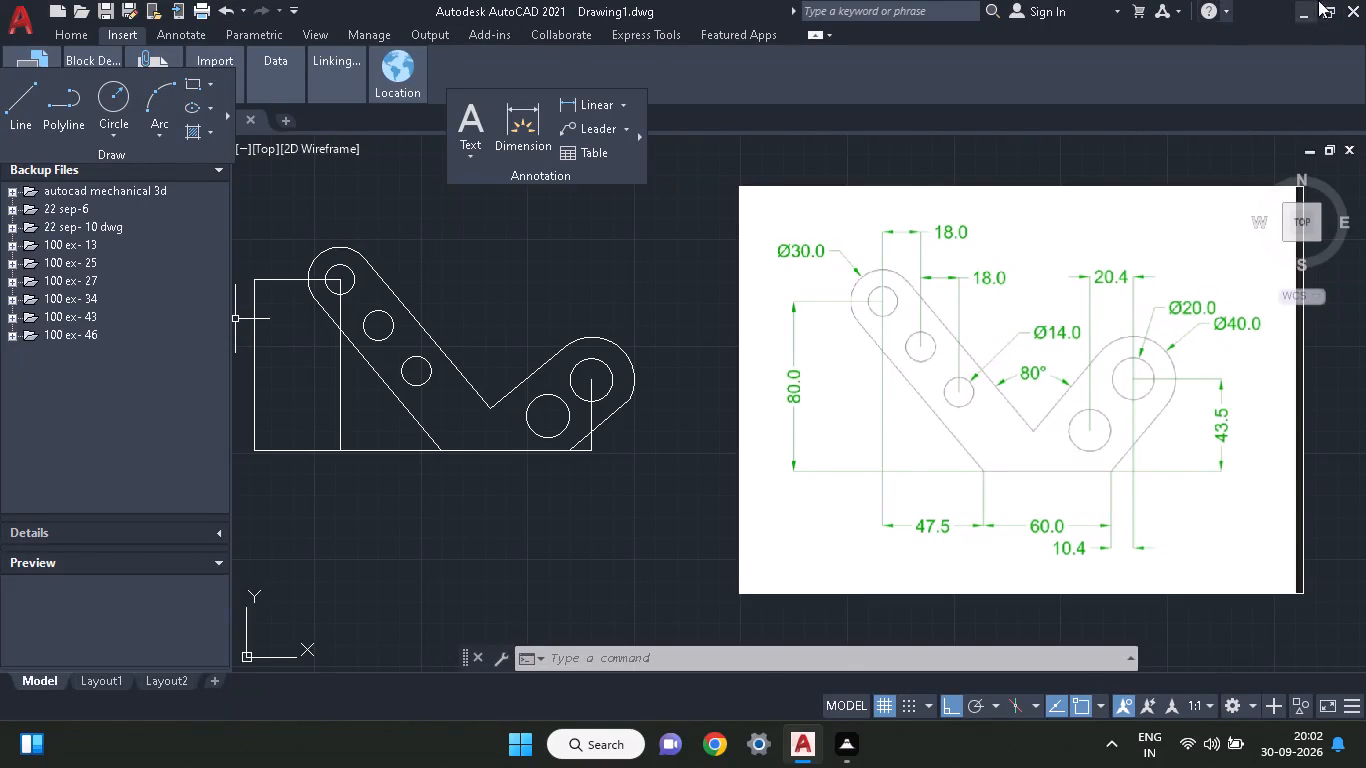
# Draw connected lines from the top-left hole's centre 40 up, 18 right, and down to the left arm's second hole centre.
pyautogui.moveTo(390, 426); pyautogui.dragTo(403, 426, button='middle')
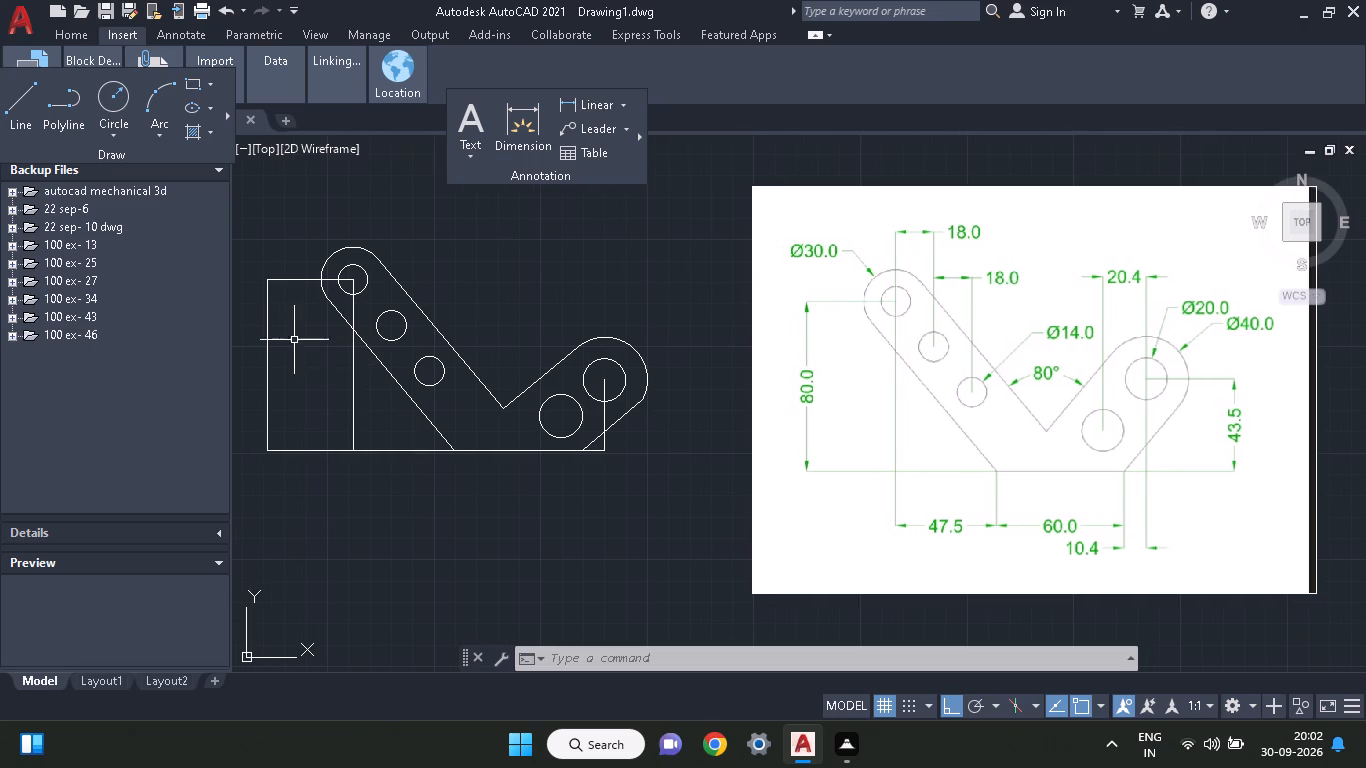
pyautogui.click(15, 107)
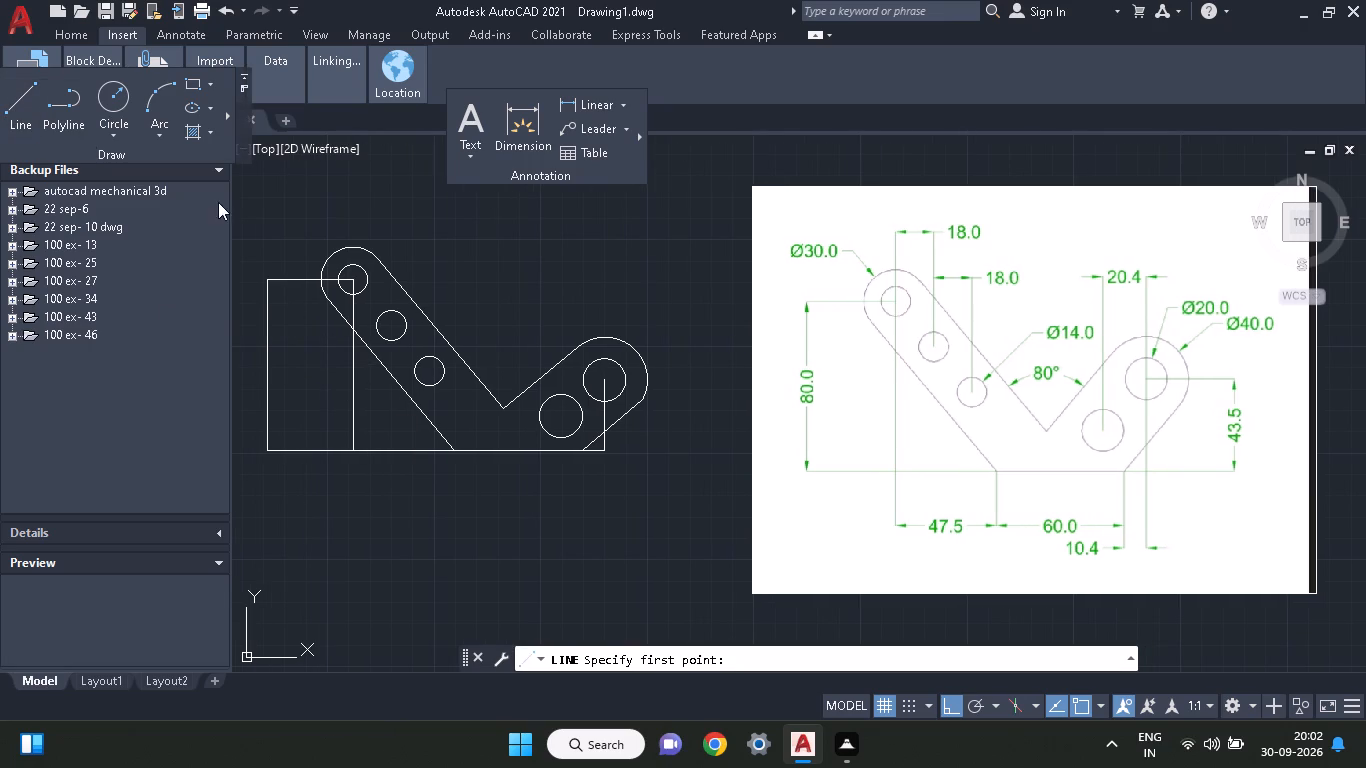
pyautogui.click(350, 277)
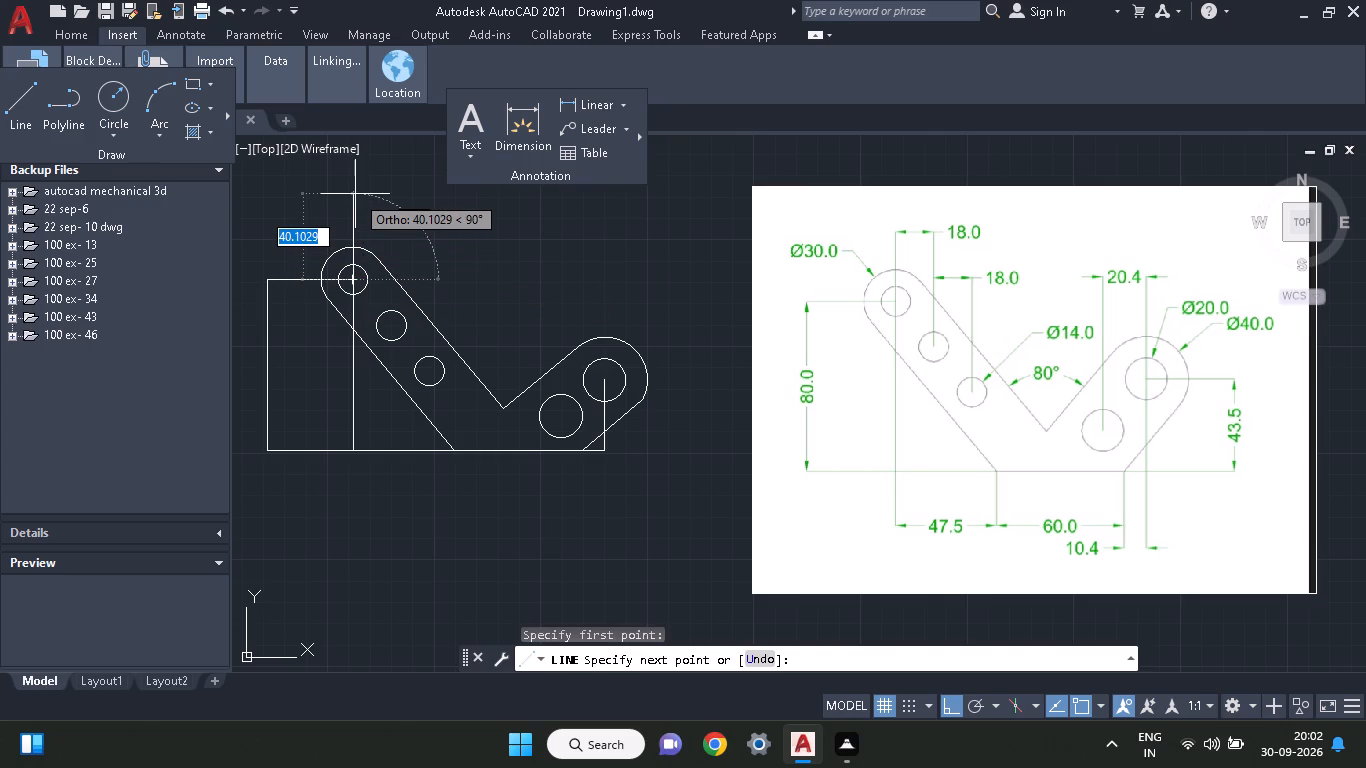
pyautogui.write('40')
pyautogui.press('Return')
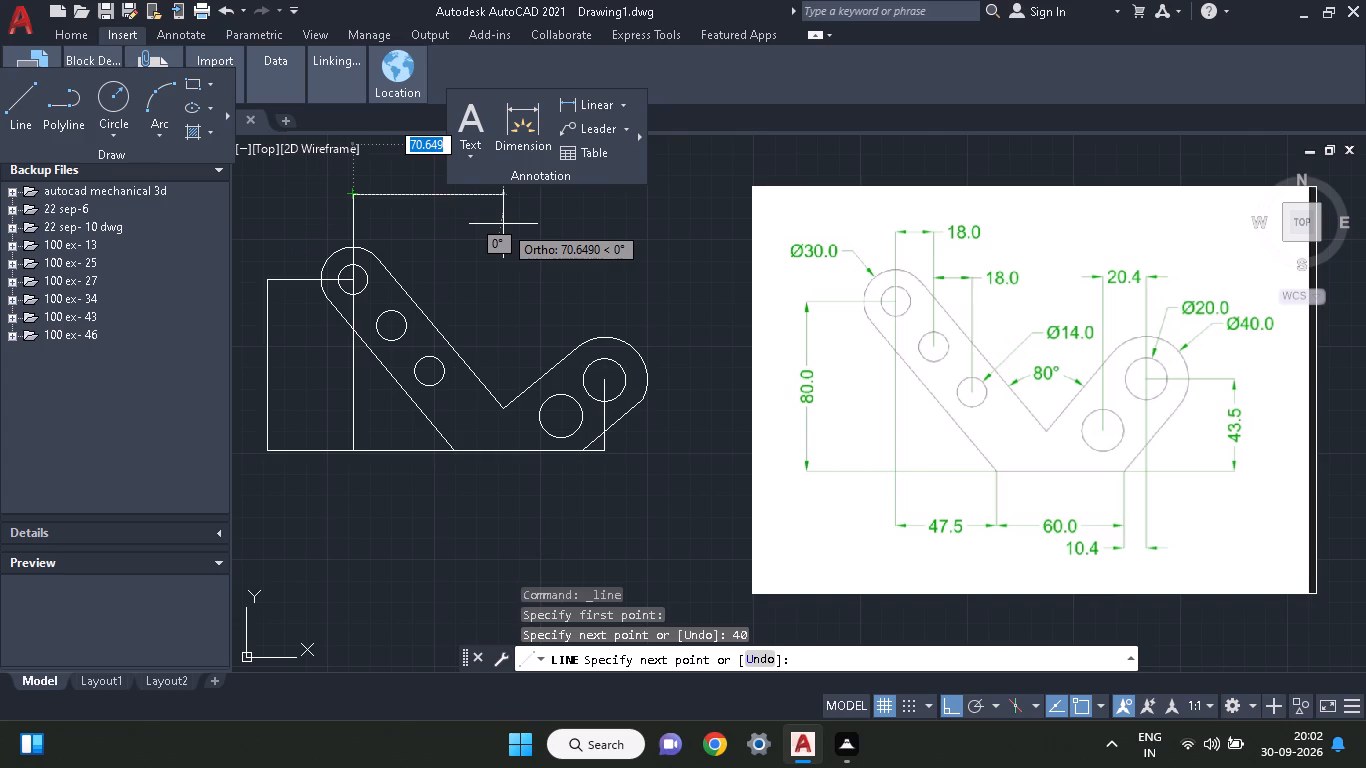
pyautogui.write('18')
pyautogui.press('Return')
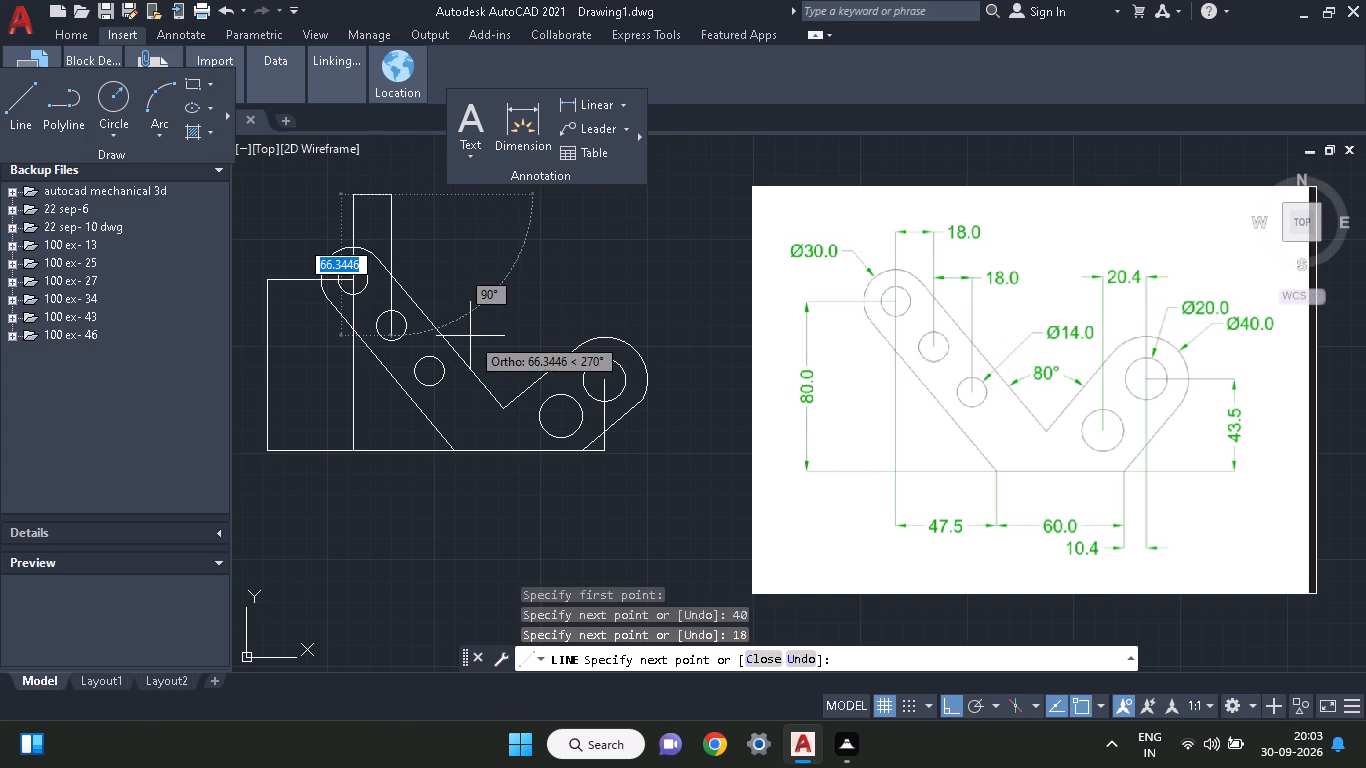
pyautogui.click(387, 329)
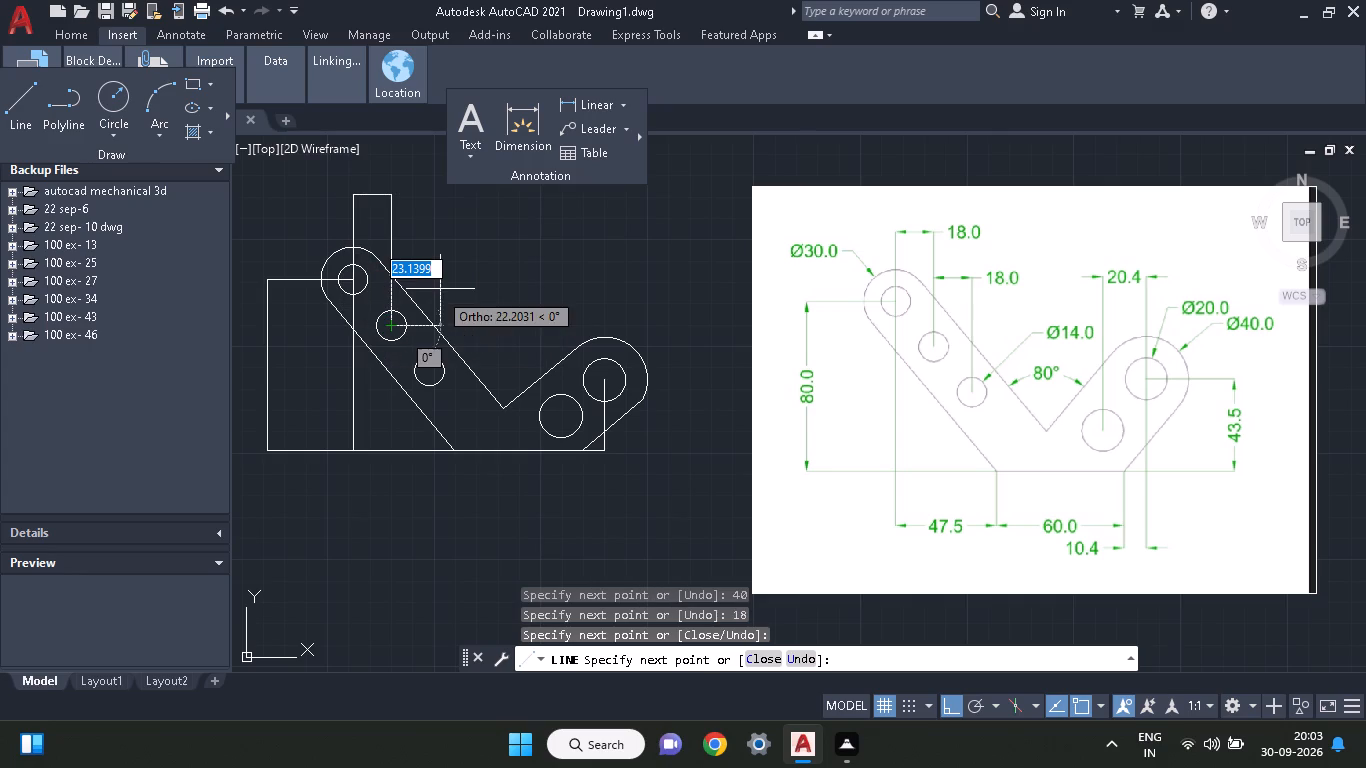
pyautogui.rightClick(440, 289)
pyautogui.click(464, 300)
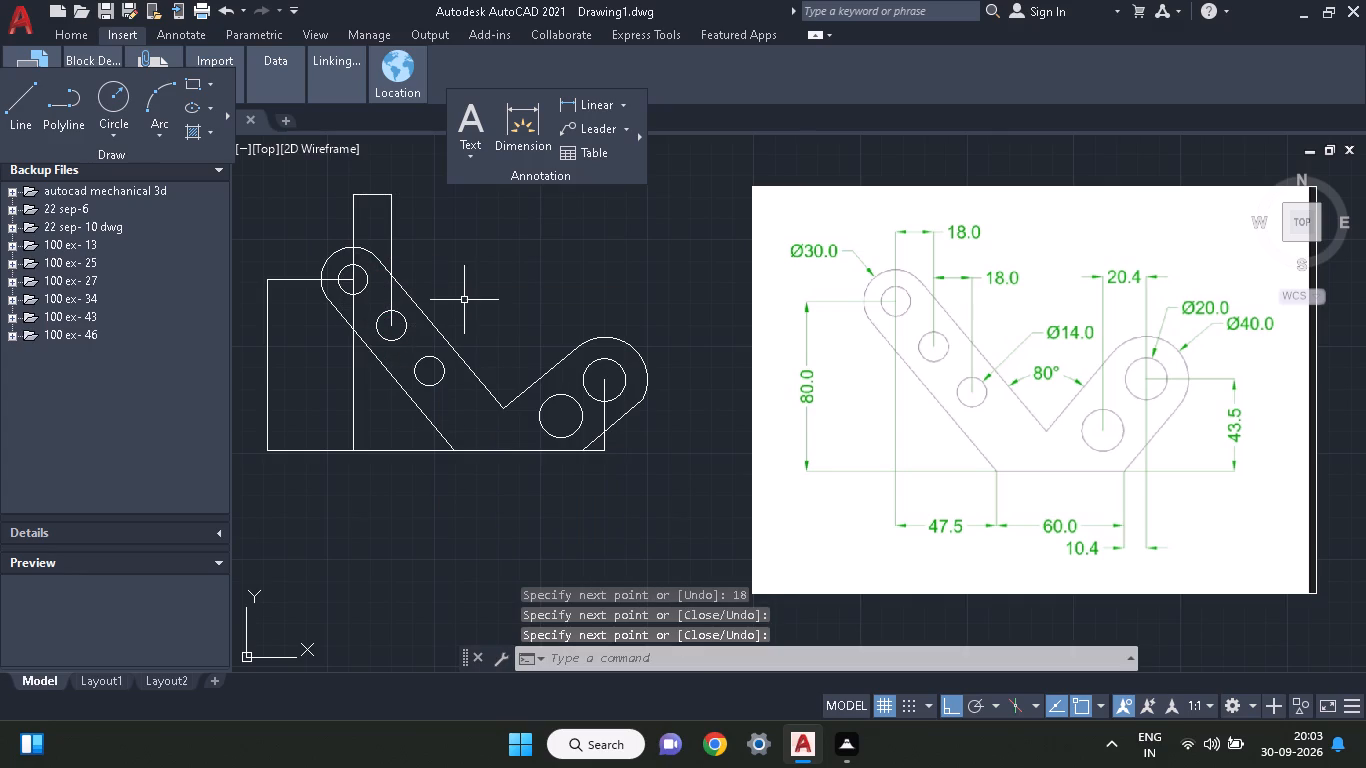
# Draw a line 60 up from the left arm's third hole centre, and left to the second hole's vertical reference line.
pyautogui.write('l')
pyautogui.press('space')
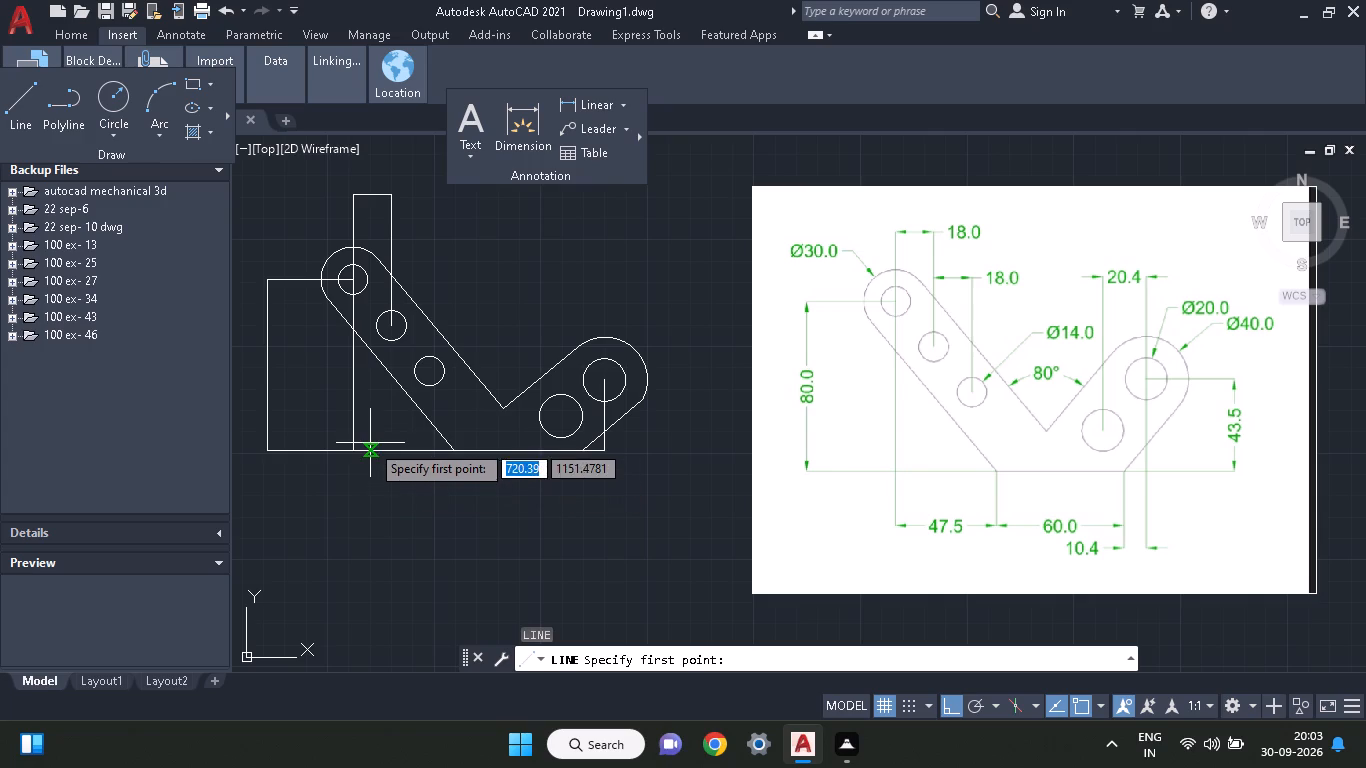
pyautogui.click(425, 366)
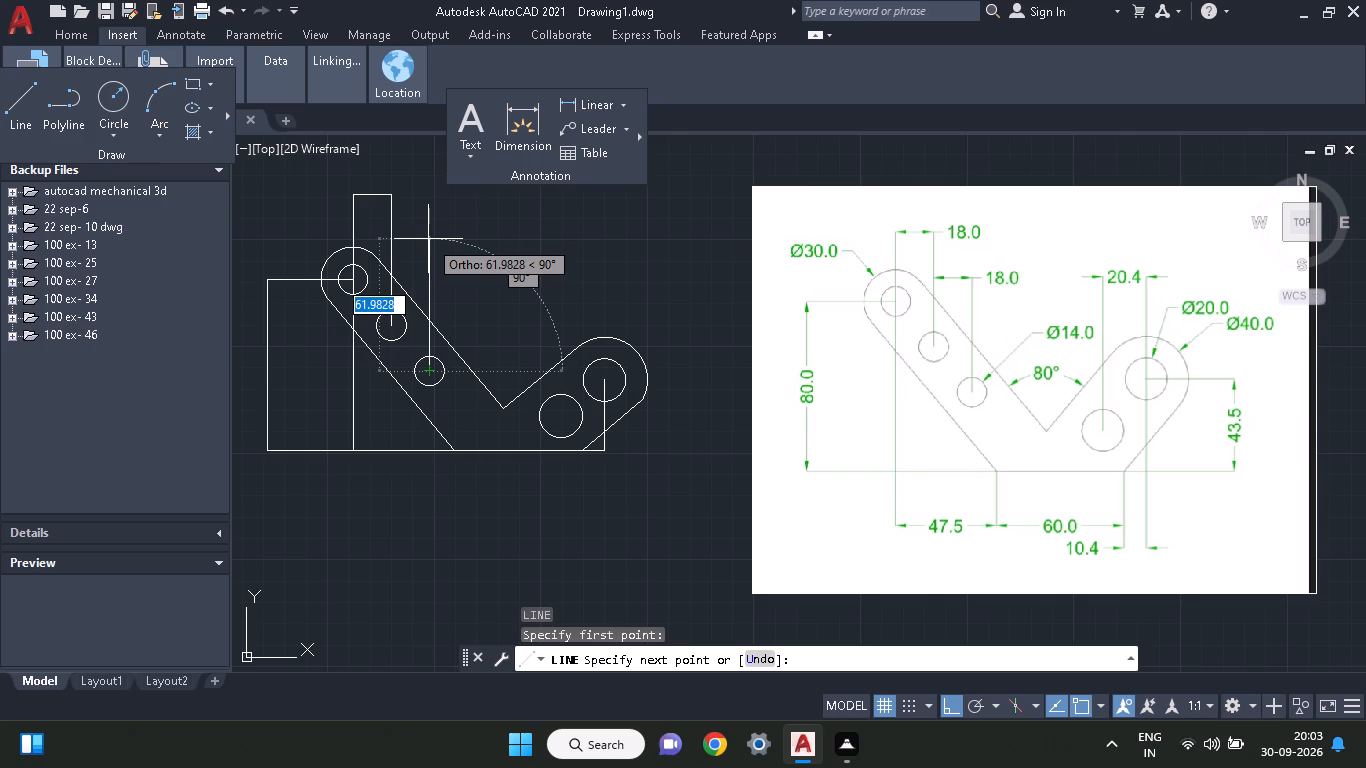
pyautogui.write('60')
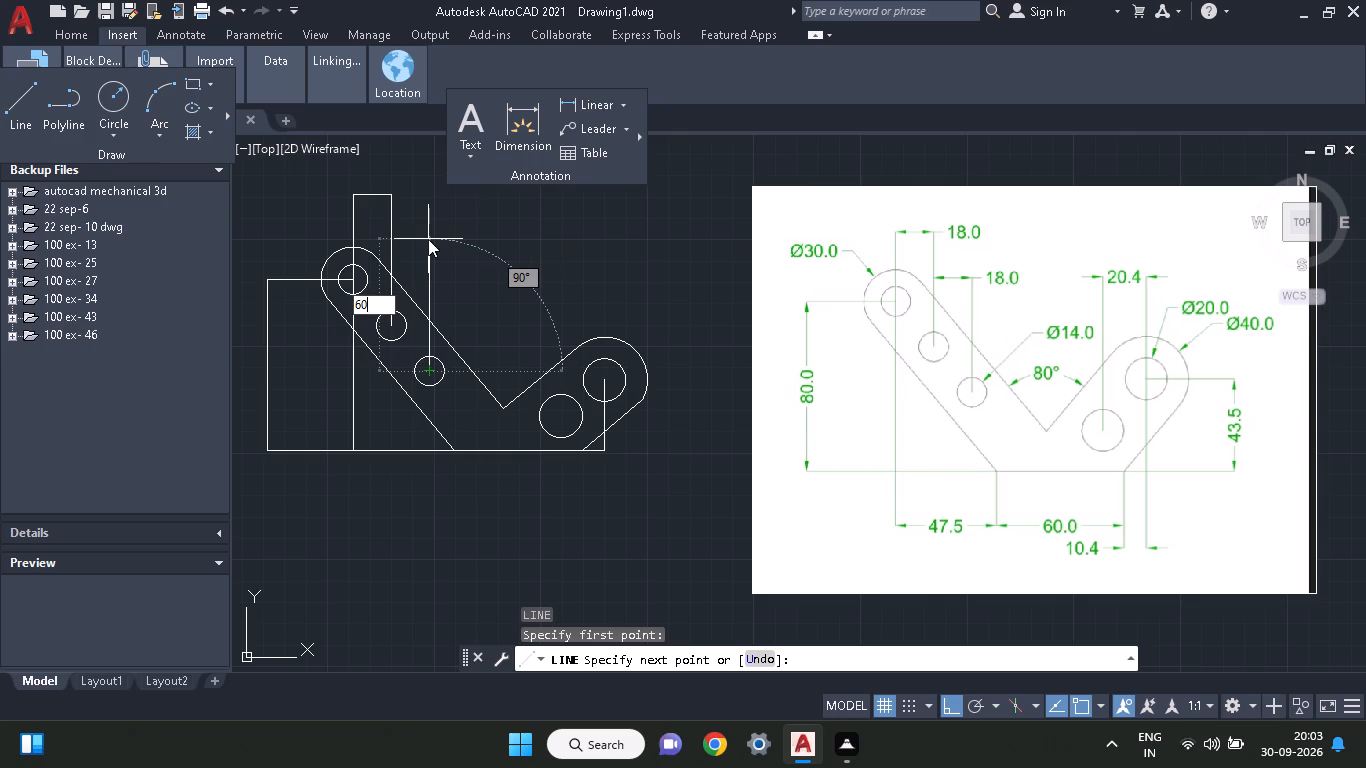
pyautogui.press('Return')
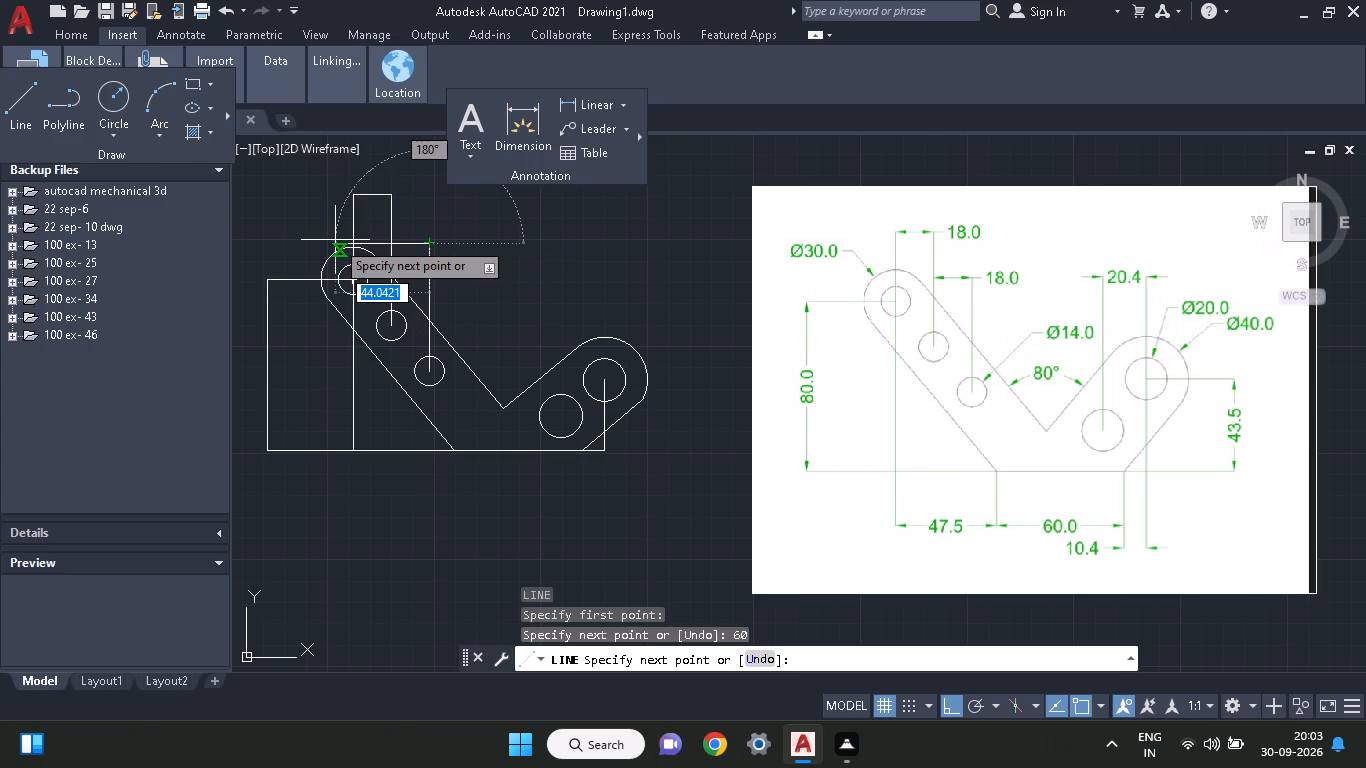
pyautogui.click(387, 245)
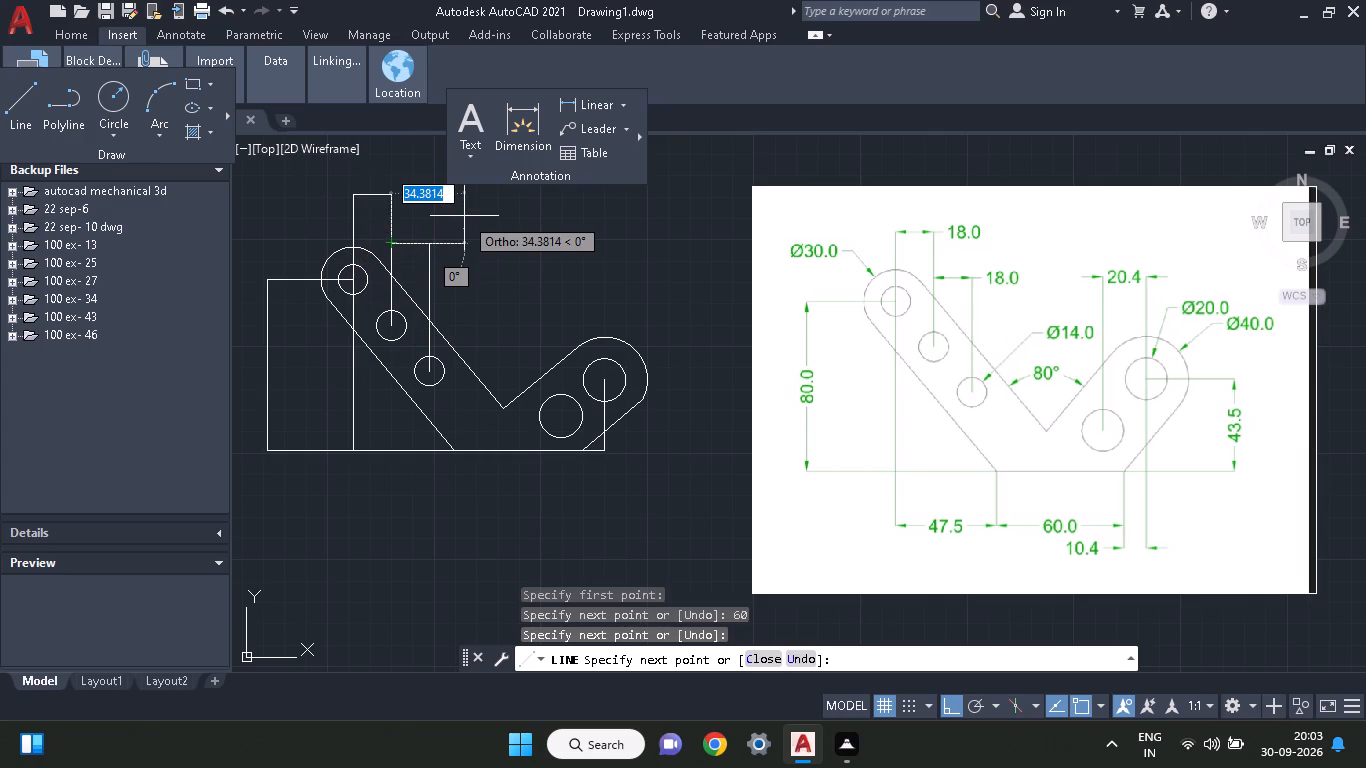
pyautogui.rightClick(464, 216)
pyautogui.click(474, 223)
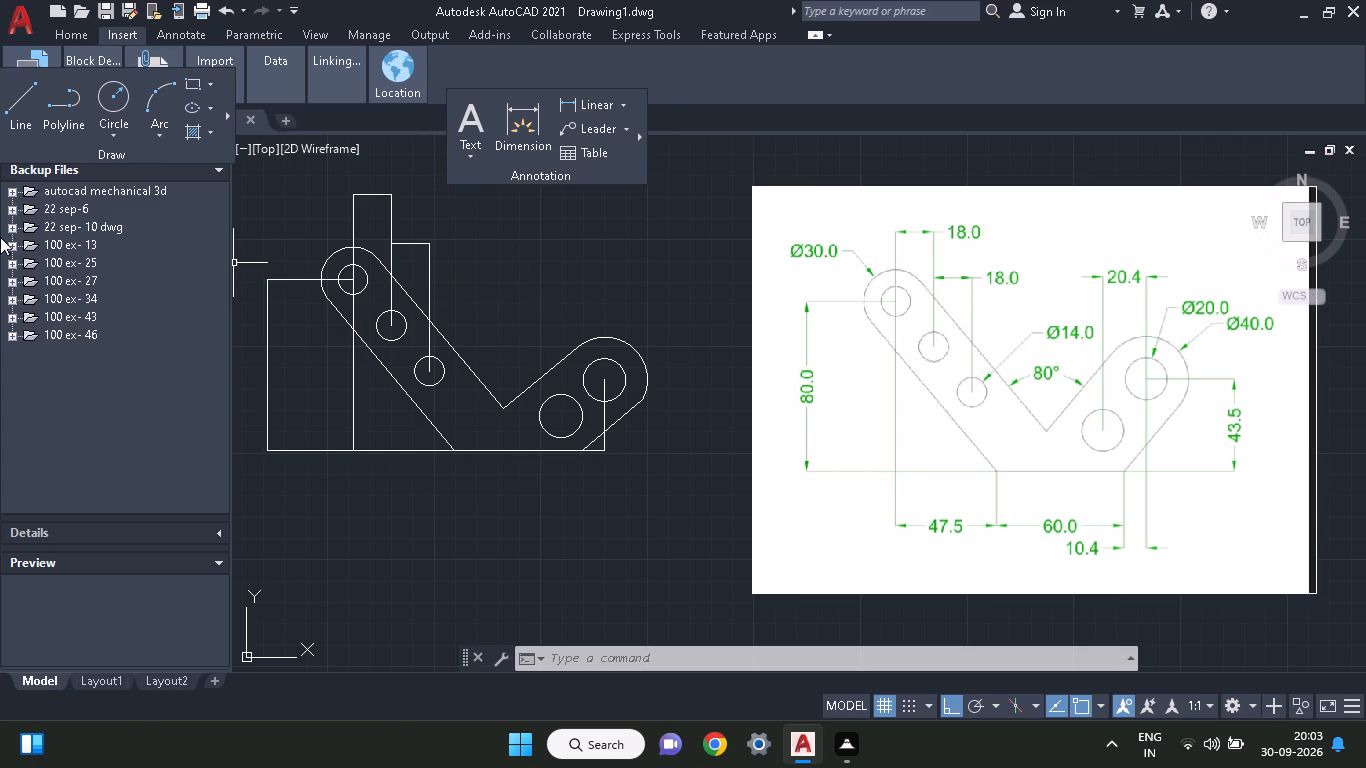
# Draw lines from the right arm's lower hole centre up level with the third hole's reference line, 20.4 right, and down to the upper hole's centre.
pyautogui.click(26, 114)
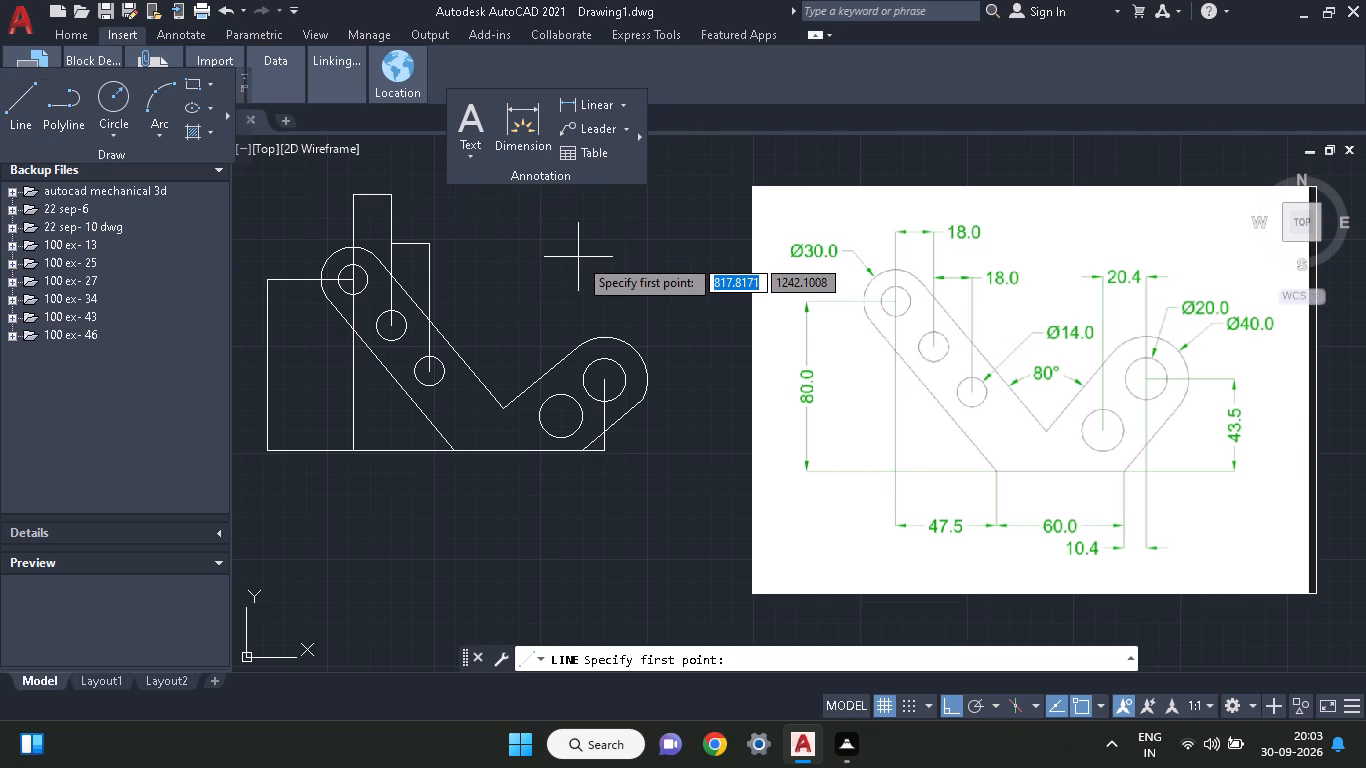
pyautogui.click(555, 420)
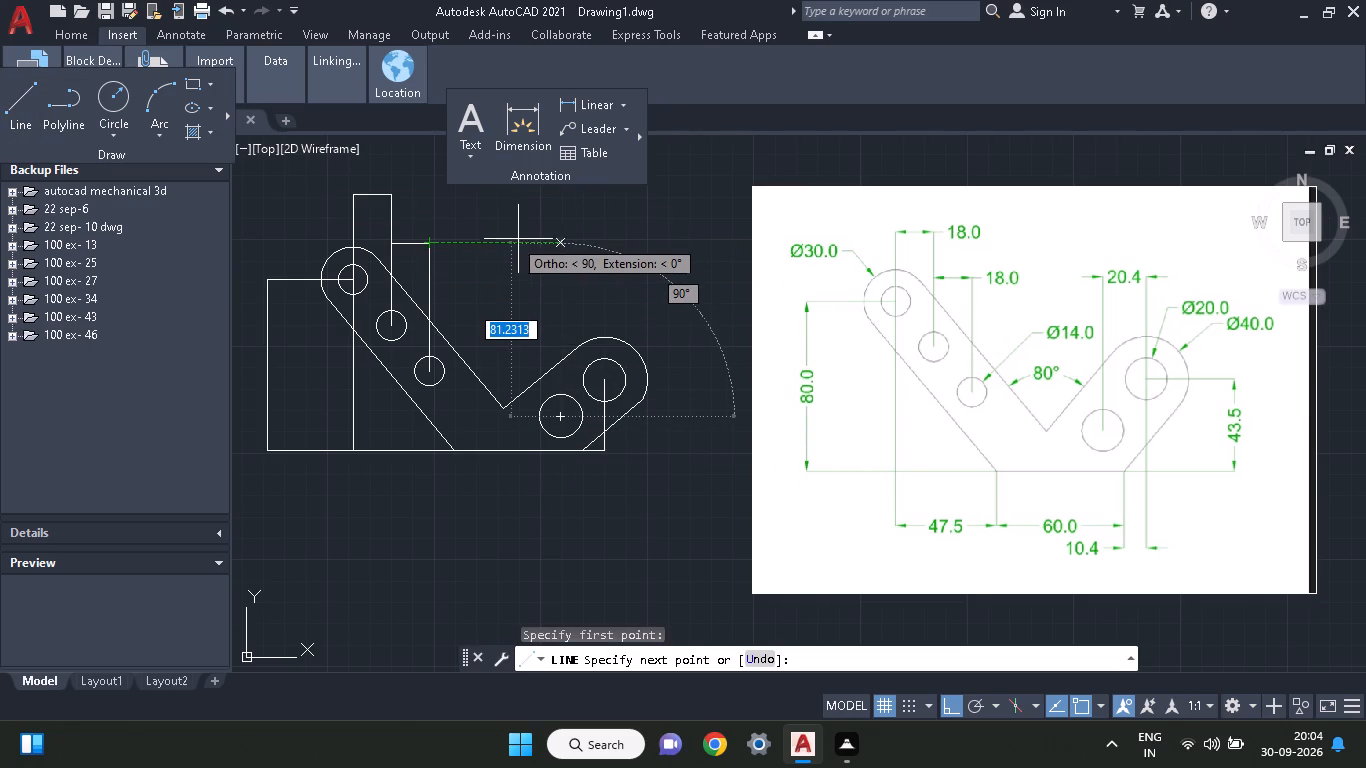
pyautogui.click(561, 241)
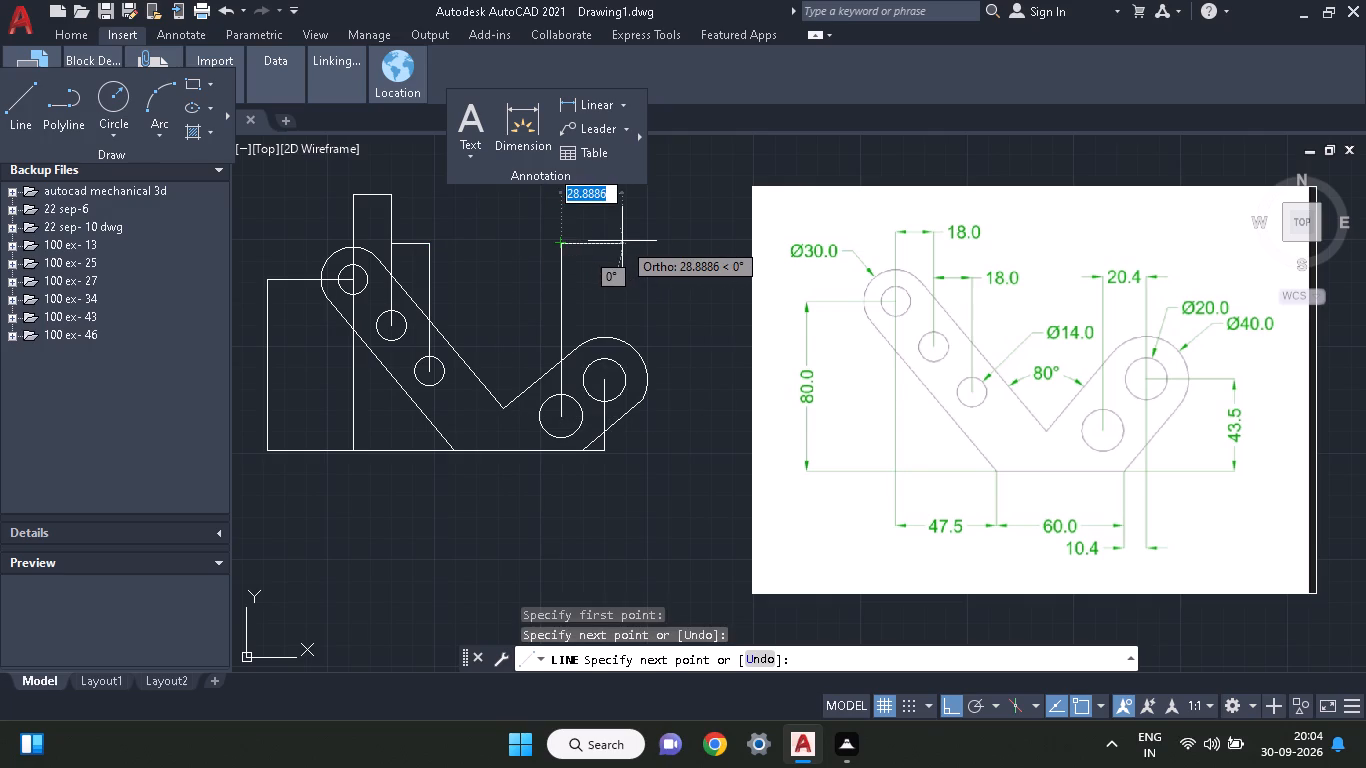
pyautogui.write('20.')
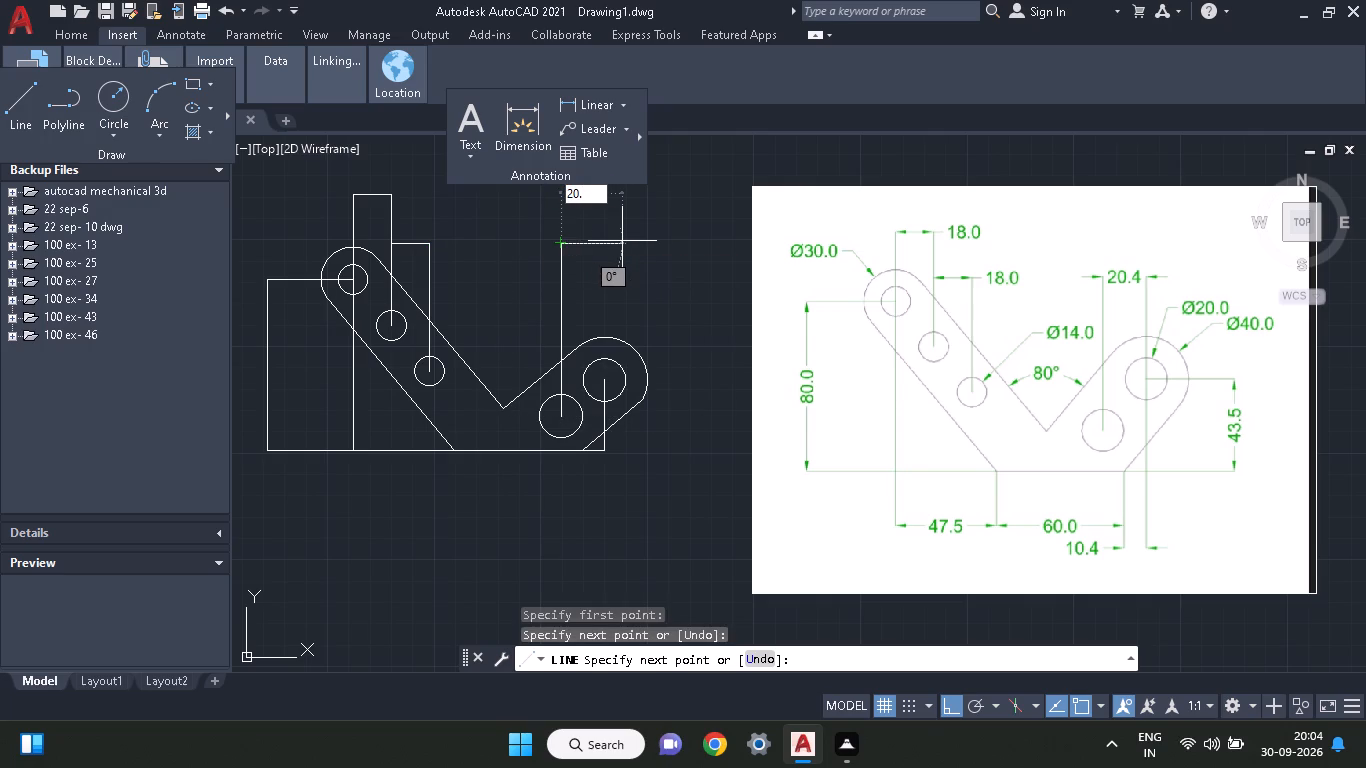
pyautogui.press('4')
pyautogui.press('Return')
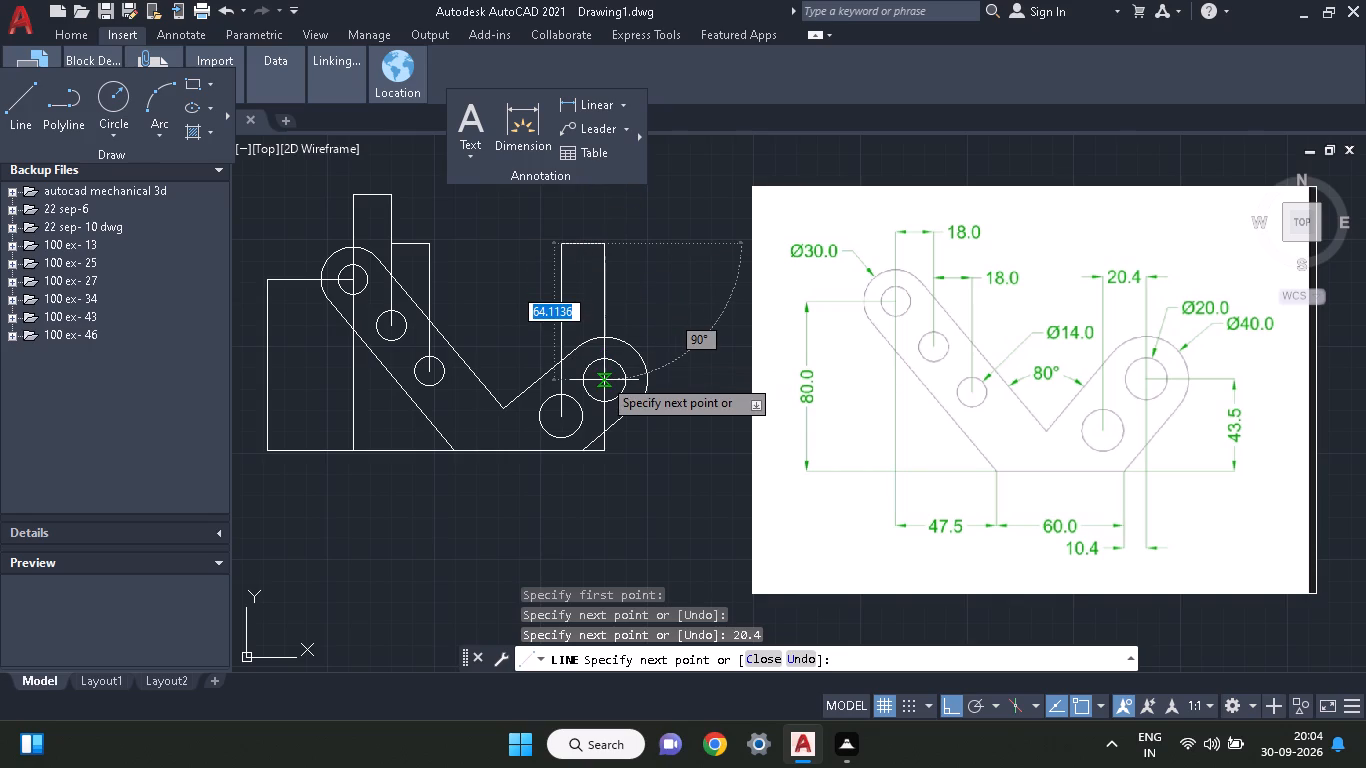
pyautogui.click(602, 377)
pyautogui.rightClick(626, 281)
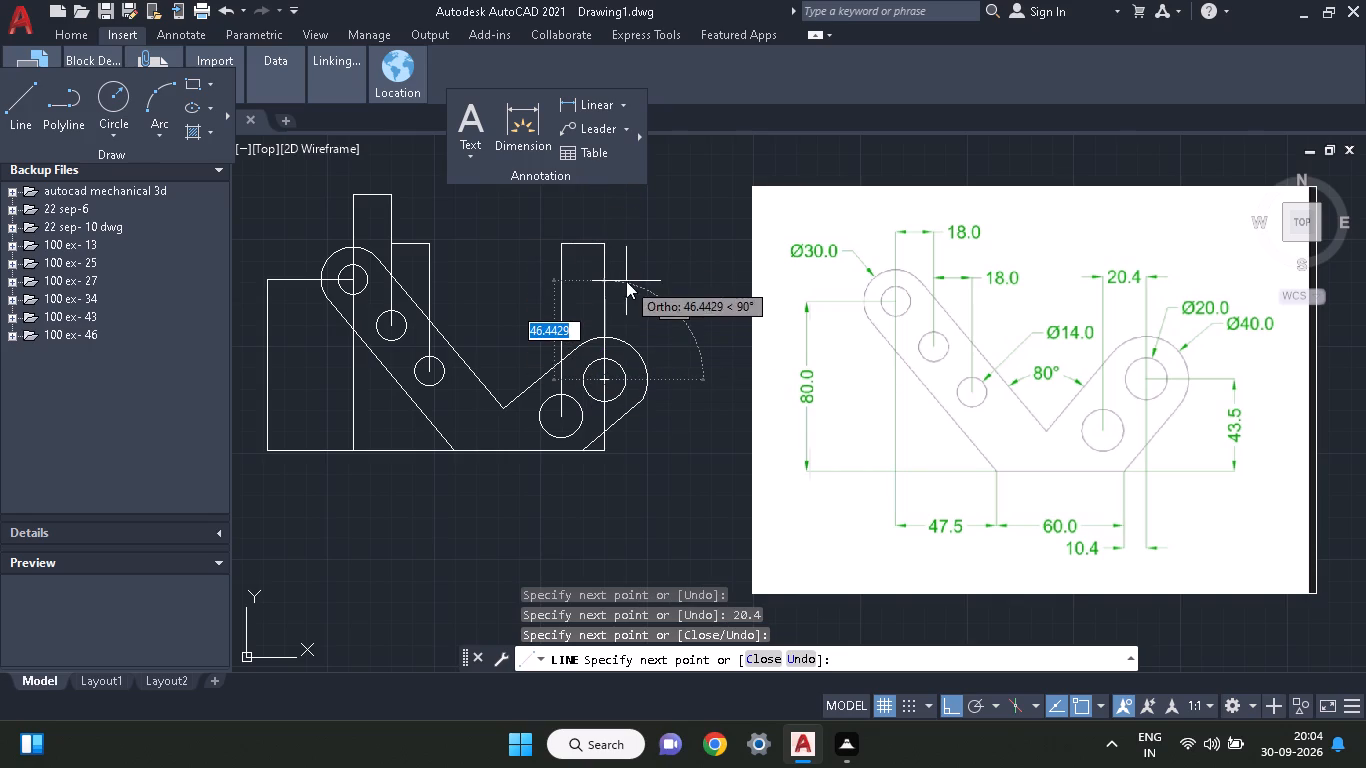
pyautogui.click(630, 281)
pyautogui.click(639, 298)
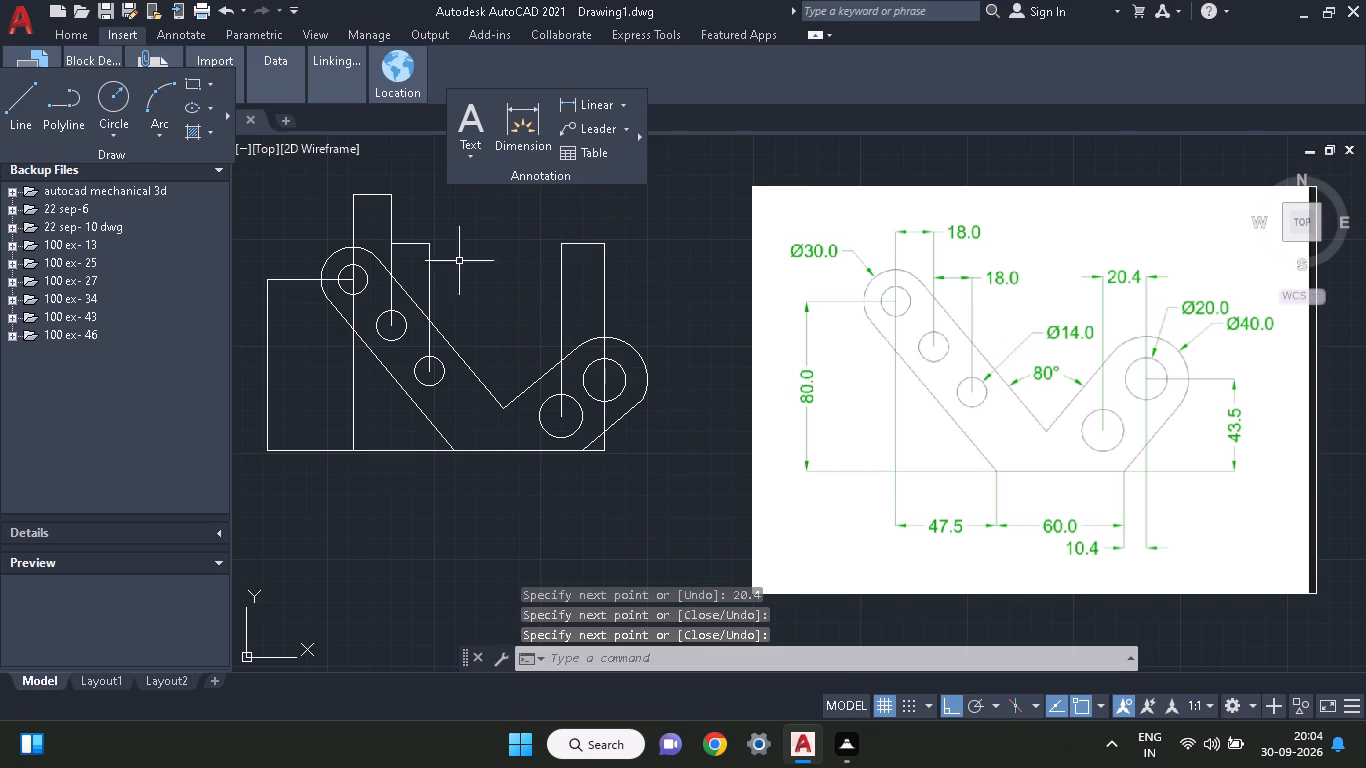
# Draw connected lines from the centre of the right arm's upper hole, 40 to the right and 43.5 down.
pyautogui.click(0, 96)
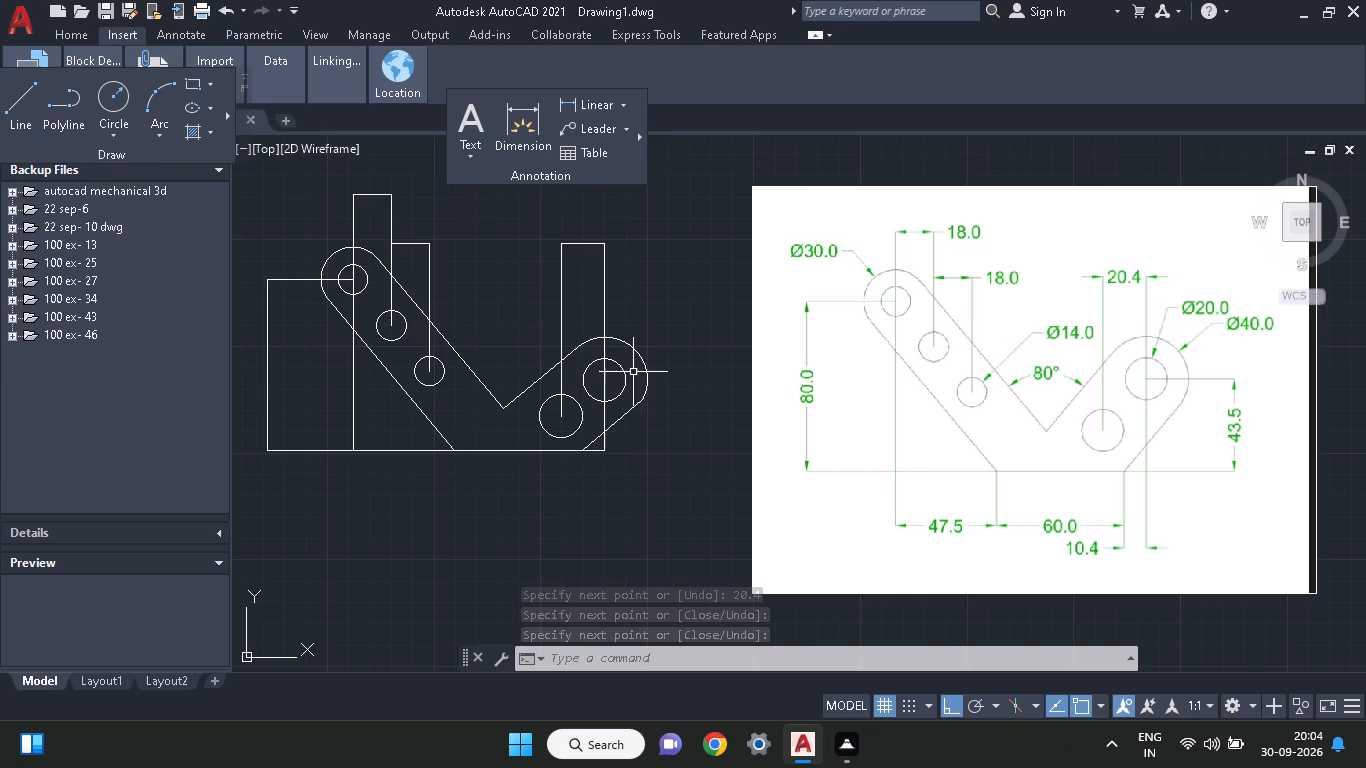
pyautogui.click(18, 114)
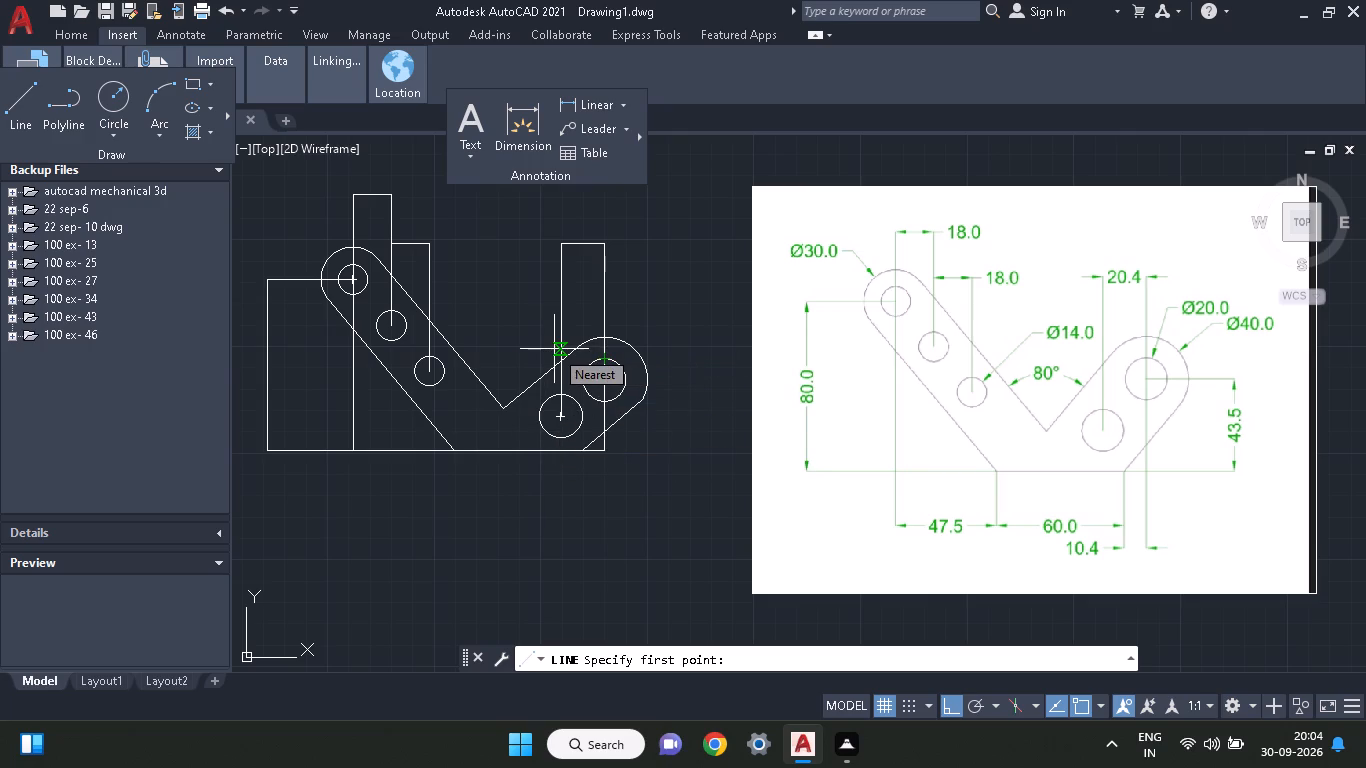
pyautogui.click(606, 380)
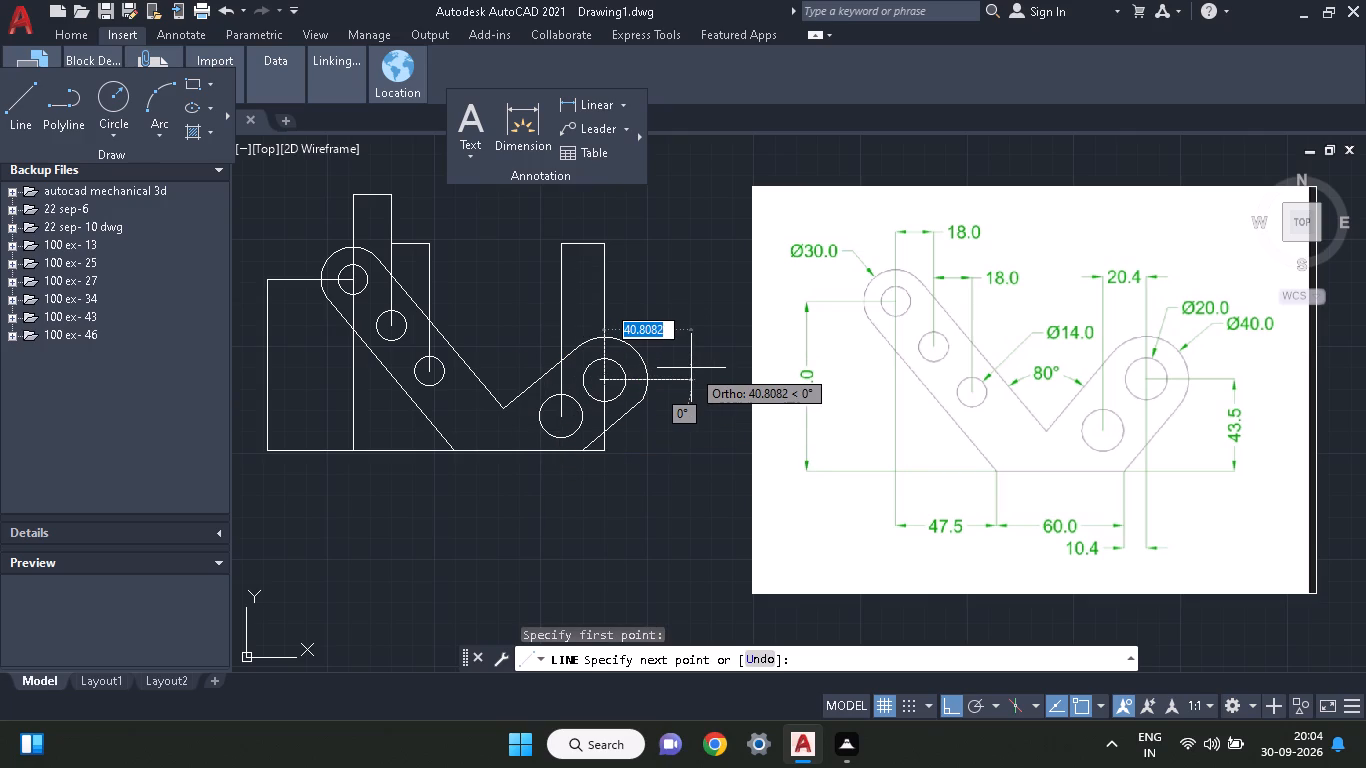
pyautogui.write('40')
pyautogui.press('Return')
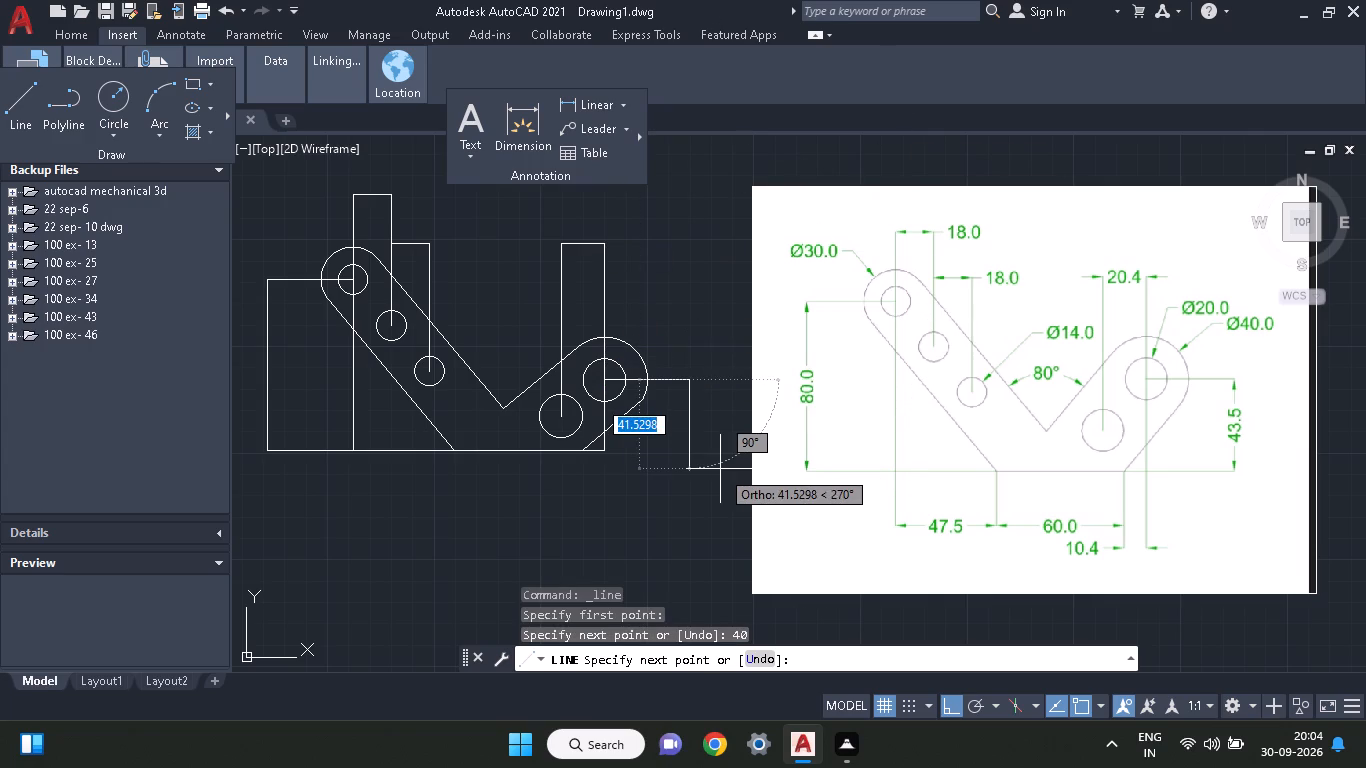
pyautogui.write('43.5')
pyautogui.press('Return')
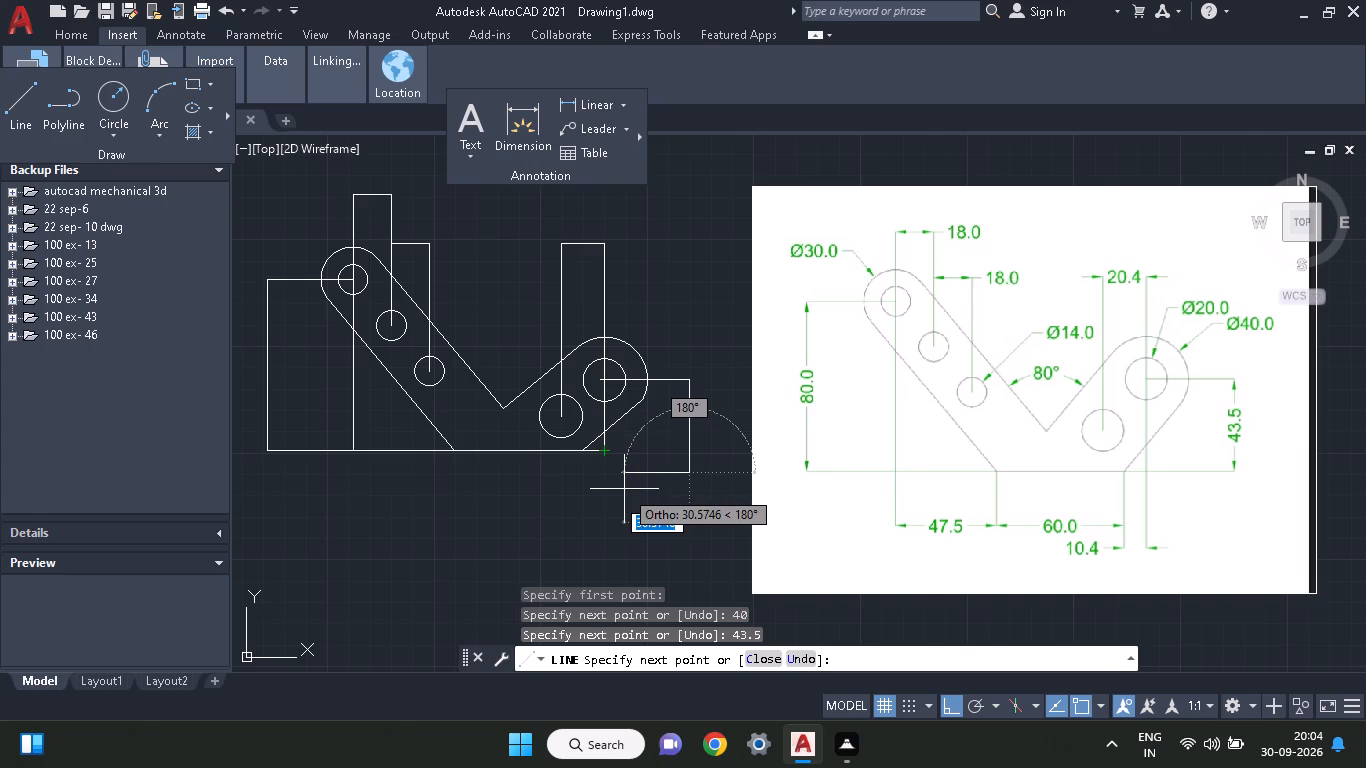
pyautogui.rightClick(624, 489)
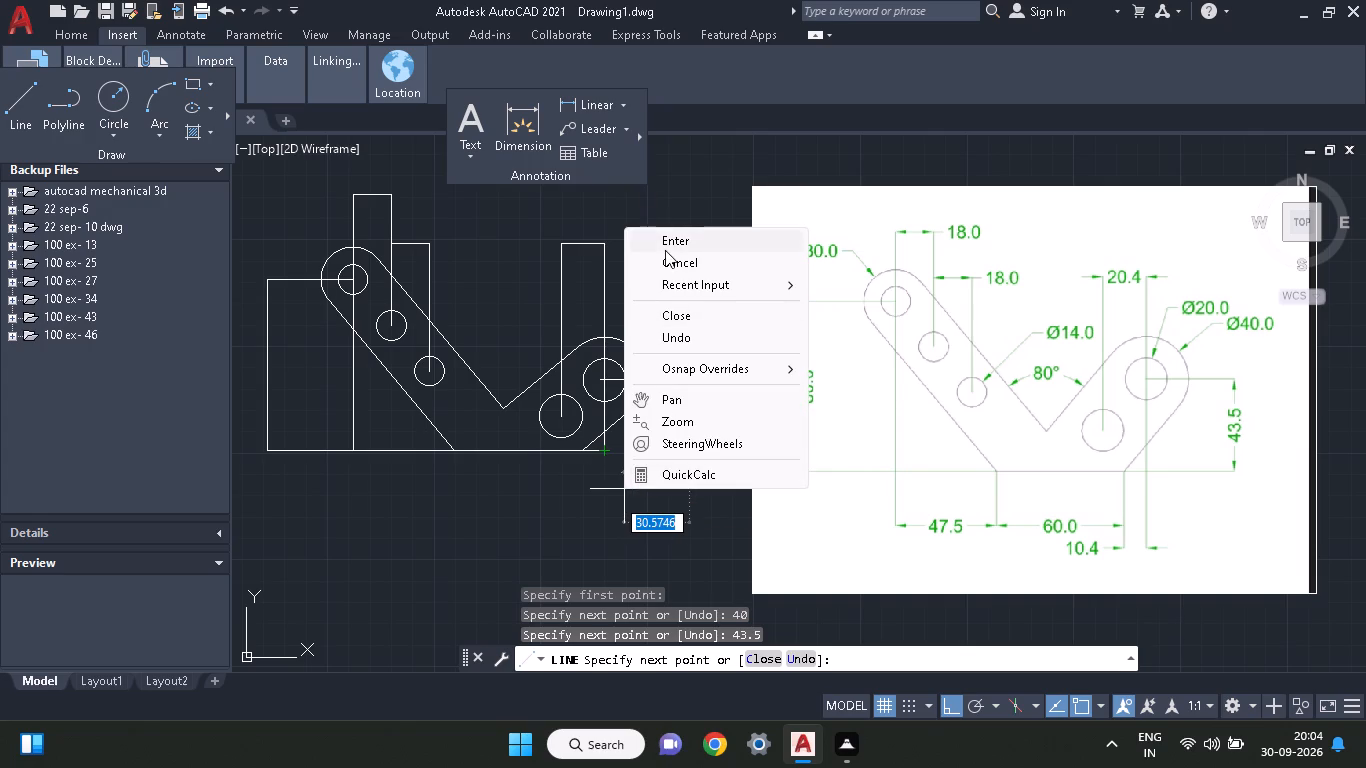
pyautogui.click(665, 250)
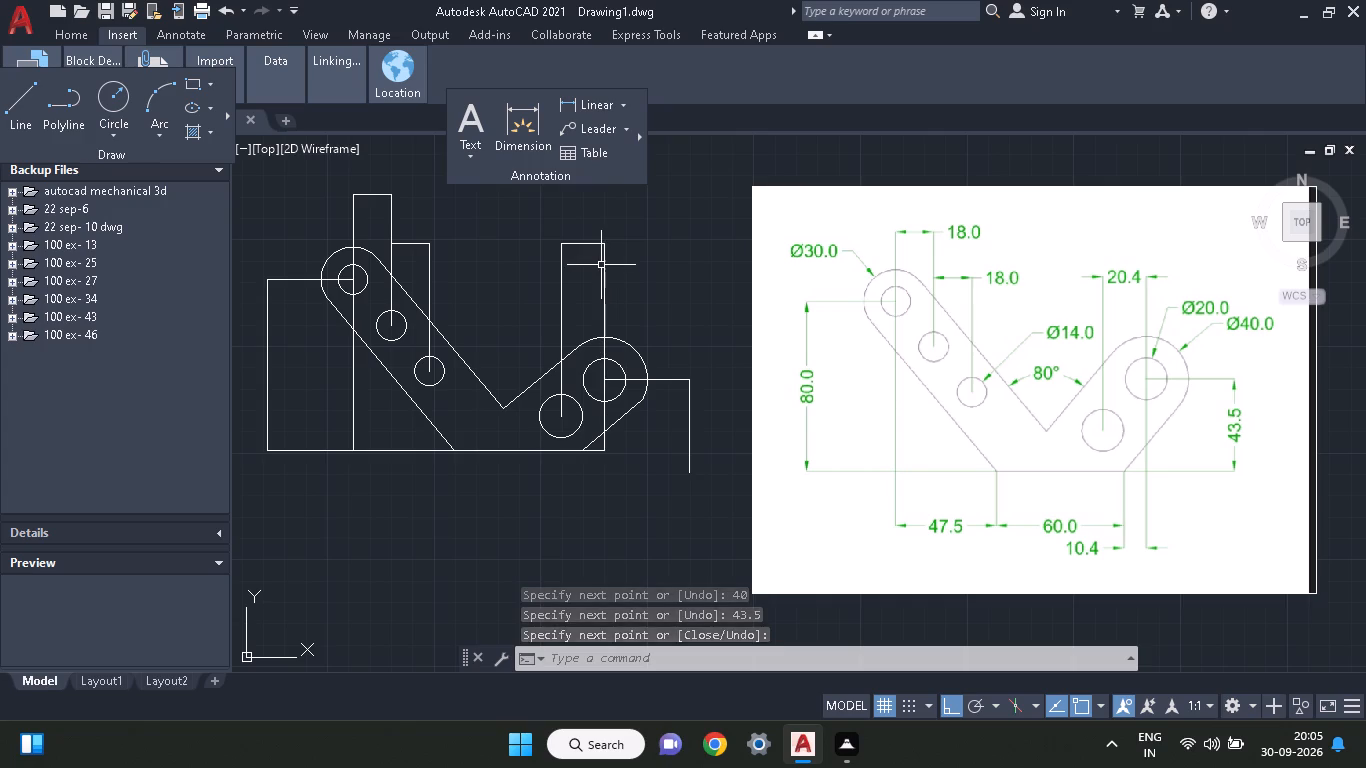
# Erase the right arm's two holes, end arc and slanted edges, together with the three reference lines of the 20.4 distance.
pyautogui.click(601, 265)
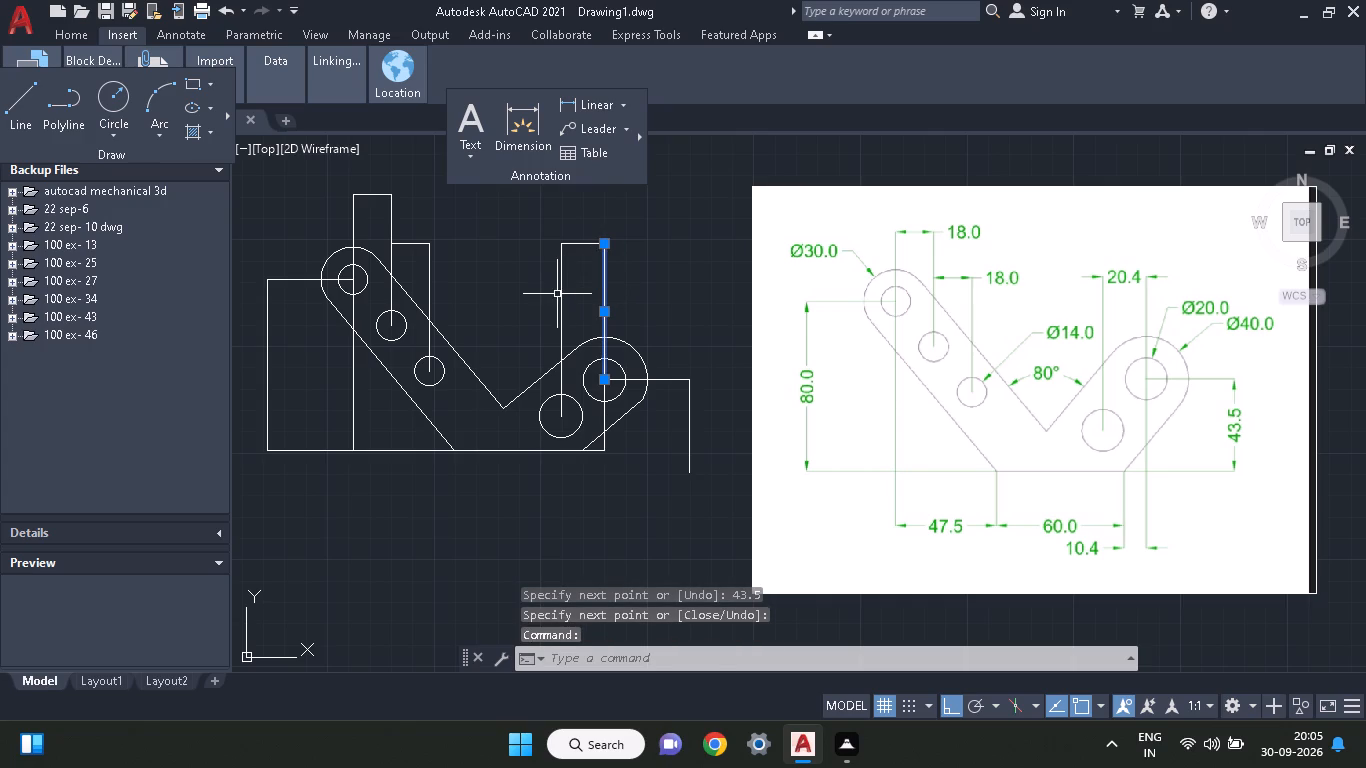
pyautogui.click(557, 294)
pyautogui.click(566, 286)
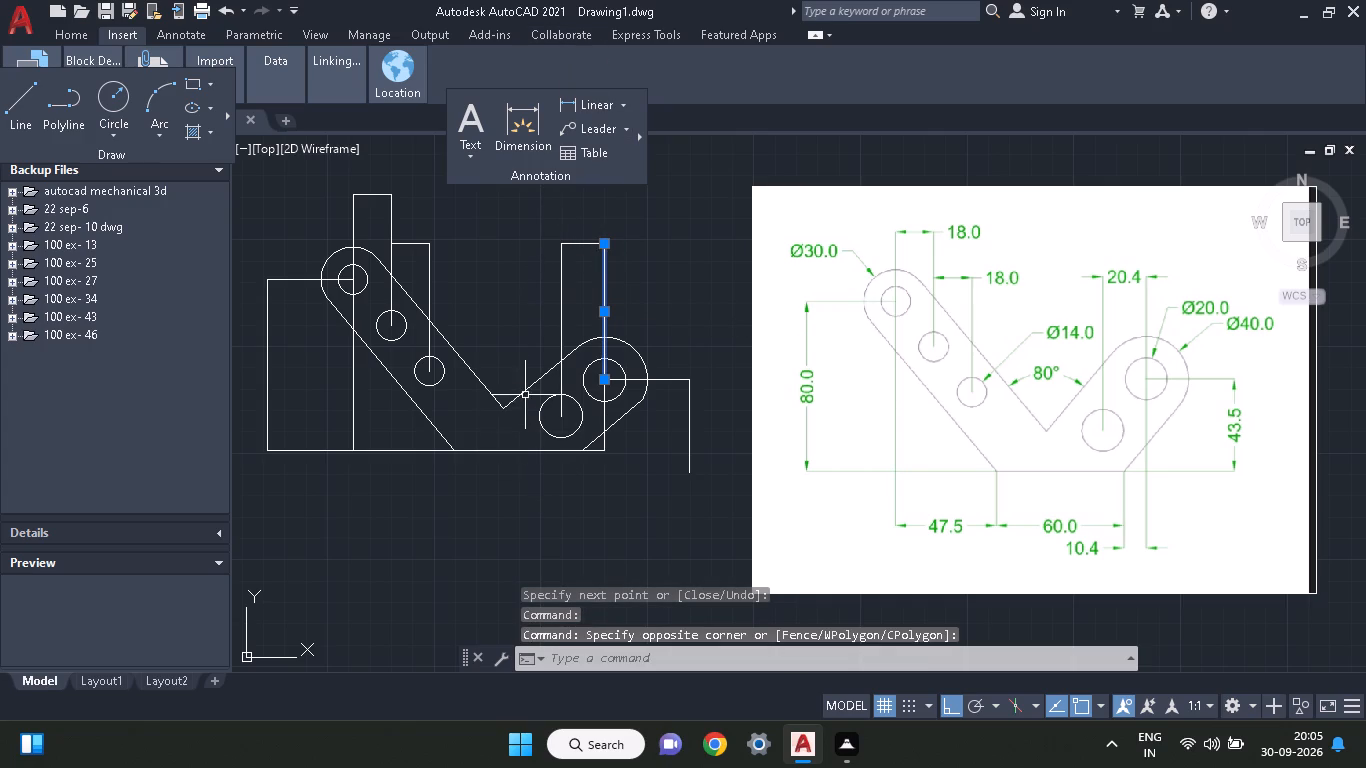
pyautogui.click(559, 313)
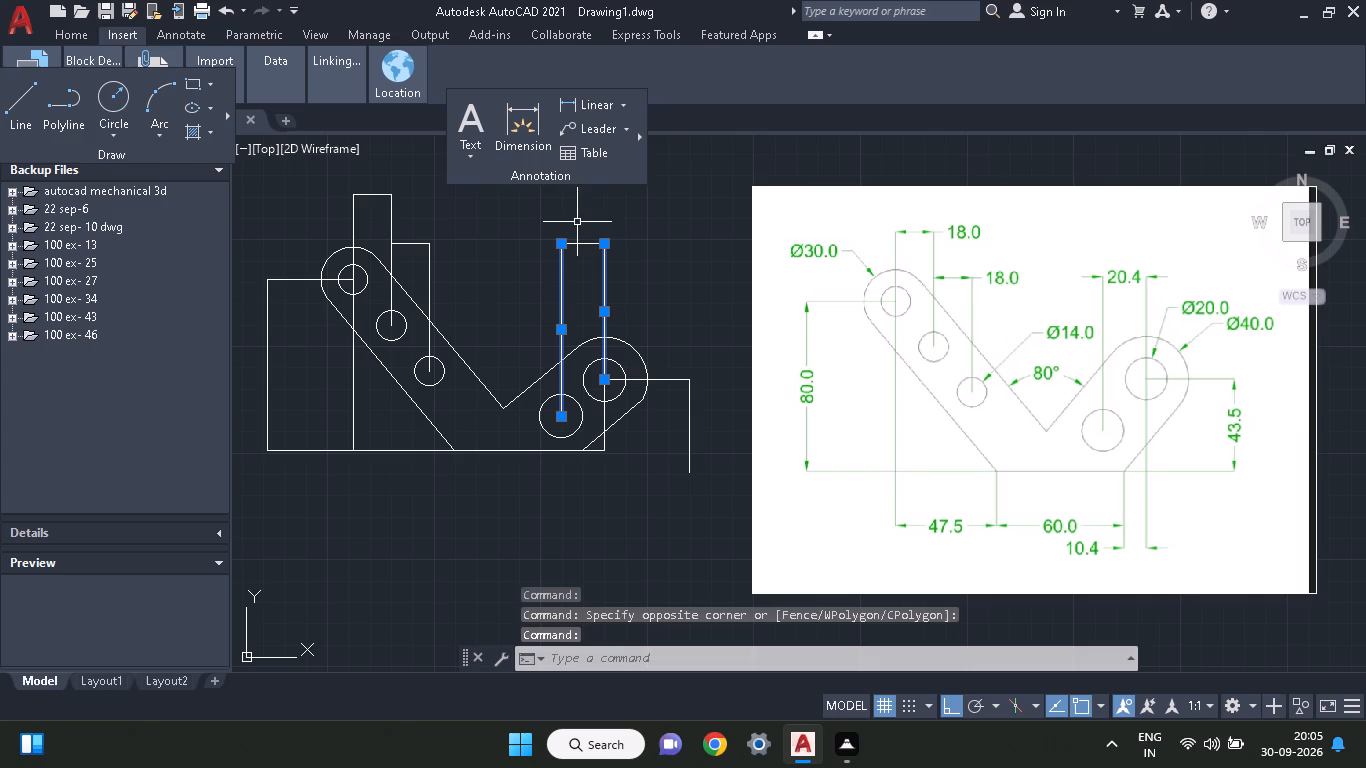
pyautogui.click(580, 244)
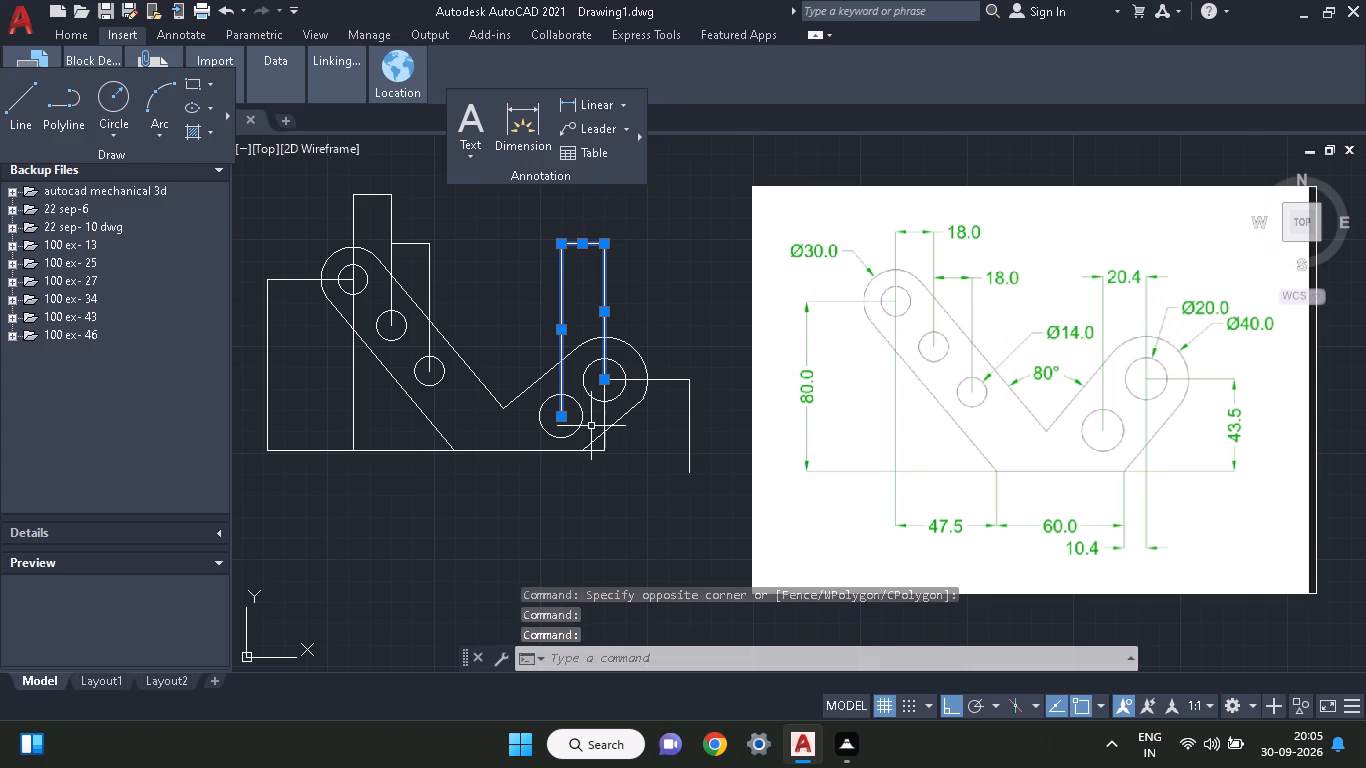
pyautogui.click(581, 425)
pyautogui.click(586, 387)
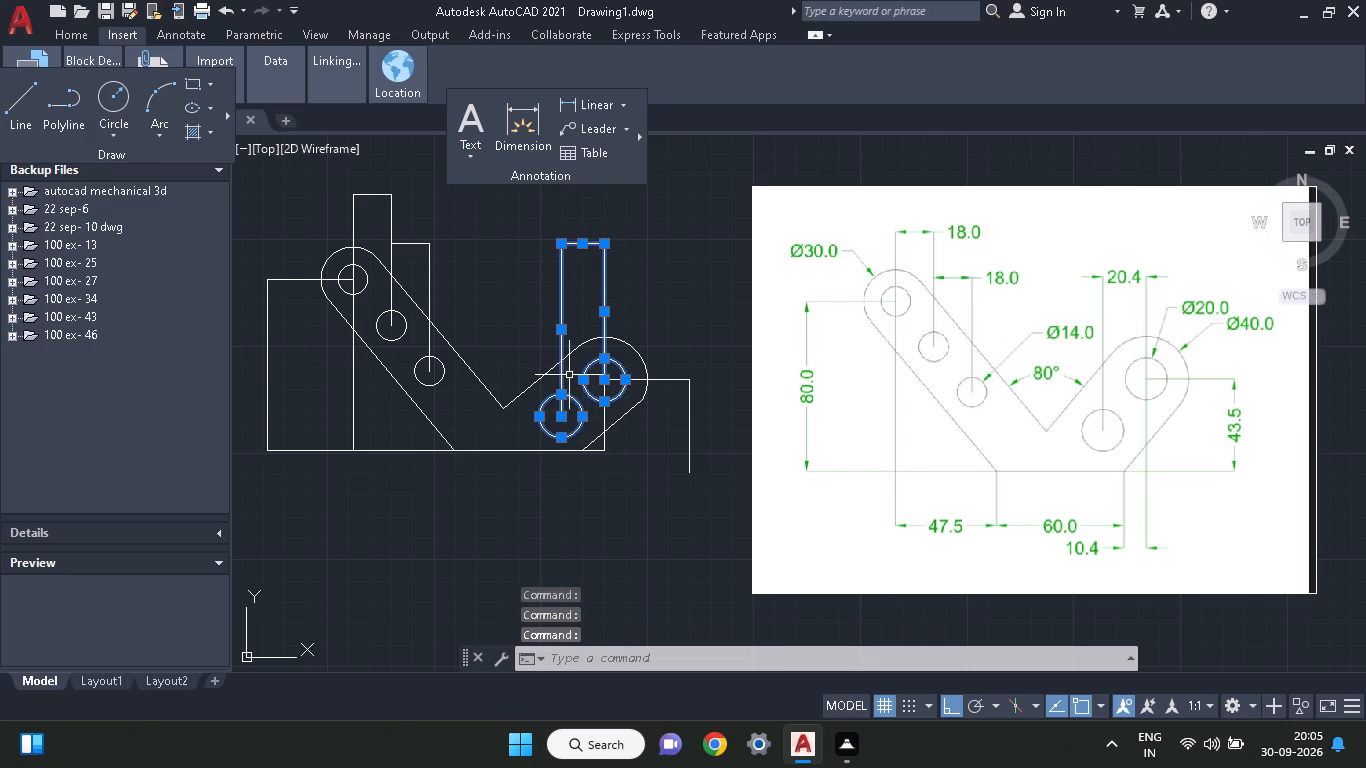
pyautogui.click(546, 374)
pyautogui.click(635, 406)
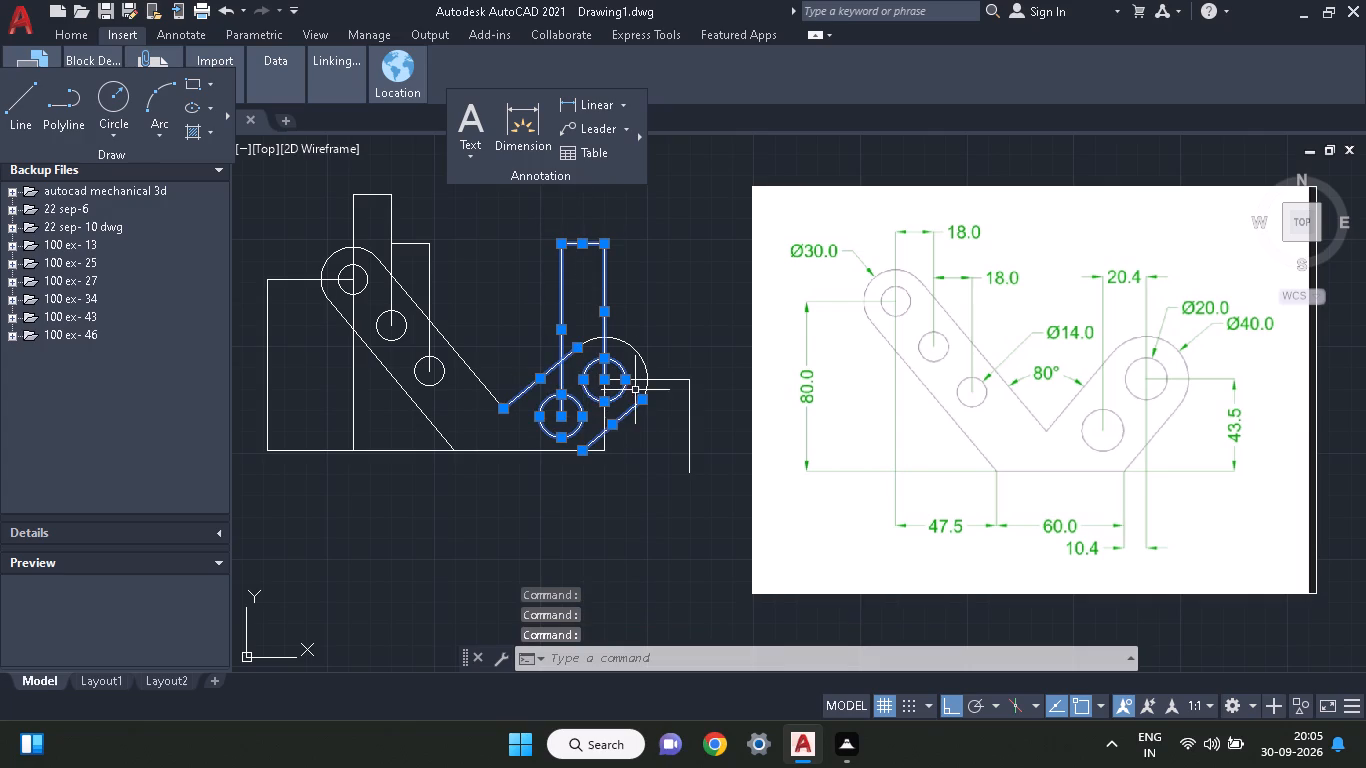
pyautogui.click(638, 363)
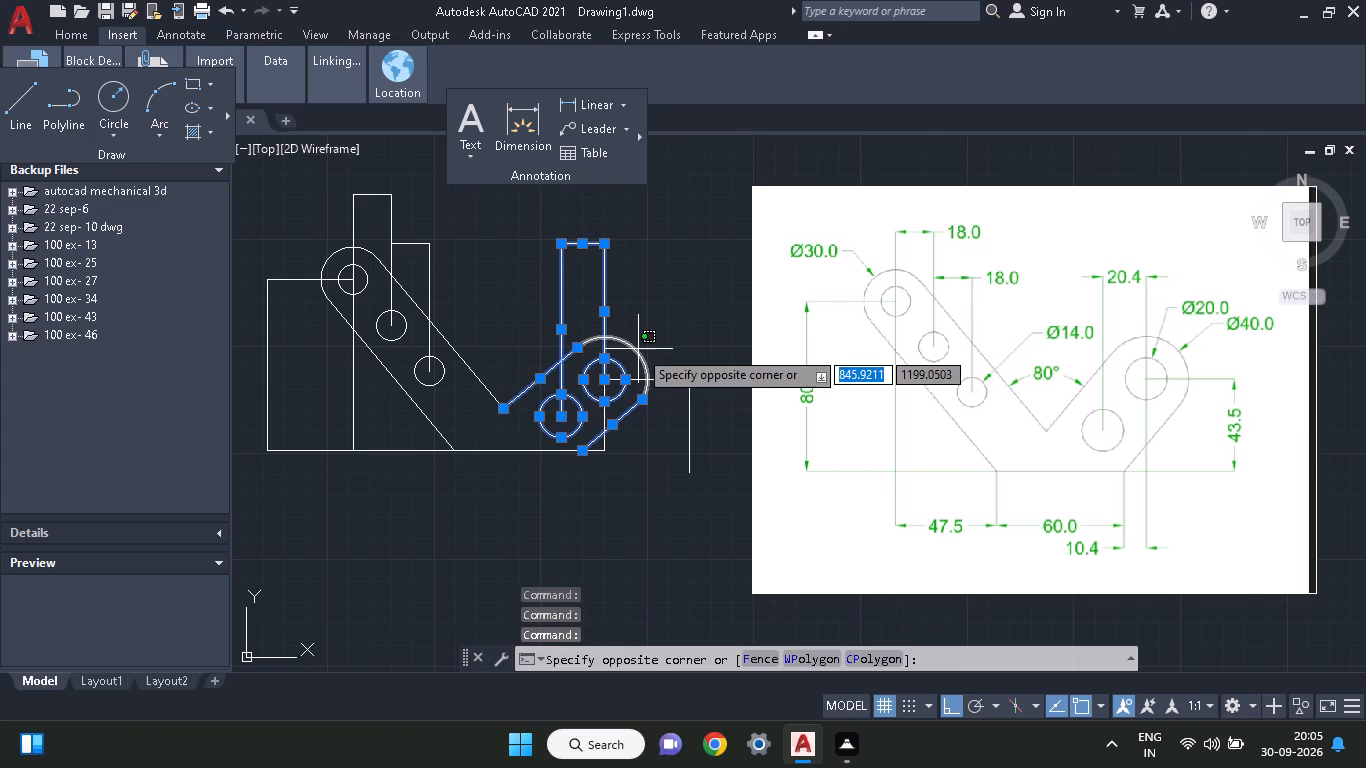
pyautogui.click(638, 349)
pyautogui.rightClick(662, 243)
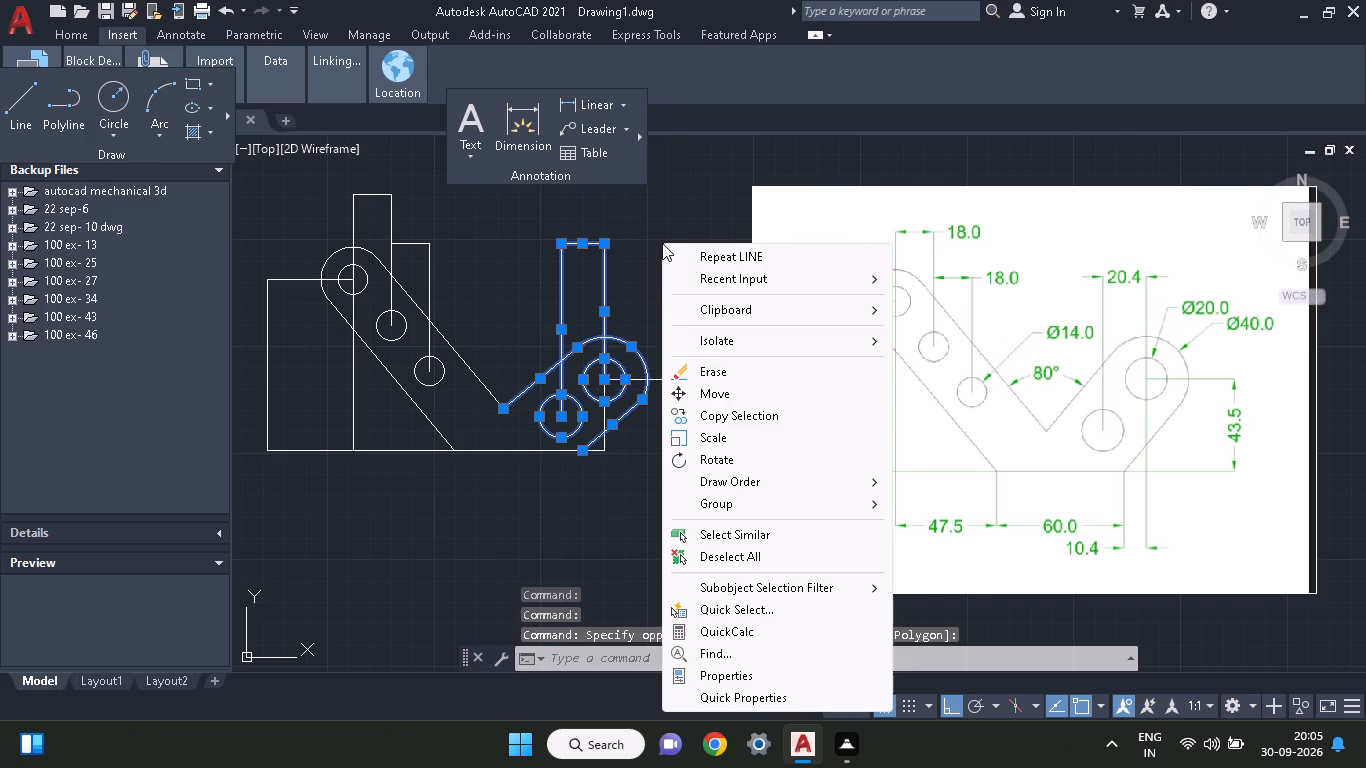
pyautogui.click(702, 366)
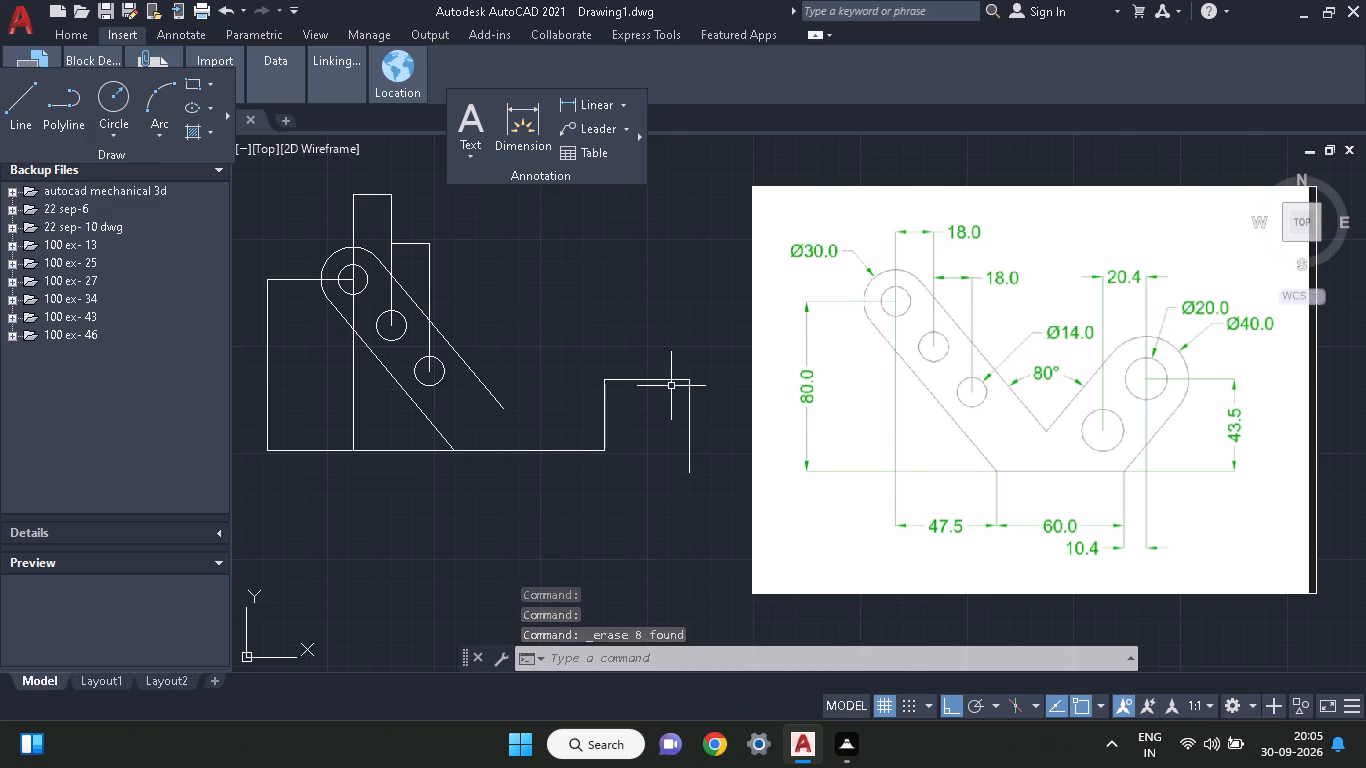
# Erase the vertical line at the base line's right end and the connected 40 and 43.5 reference lines.
pyautogui.click(605, 406)
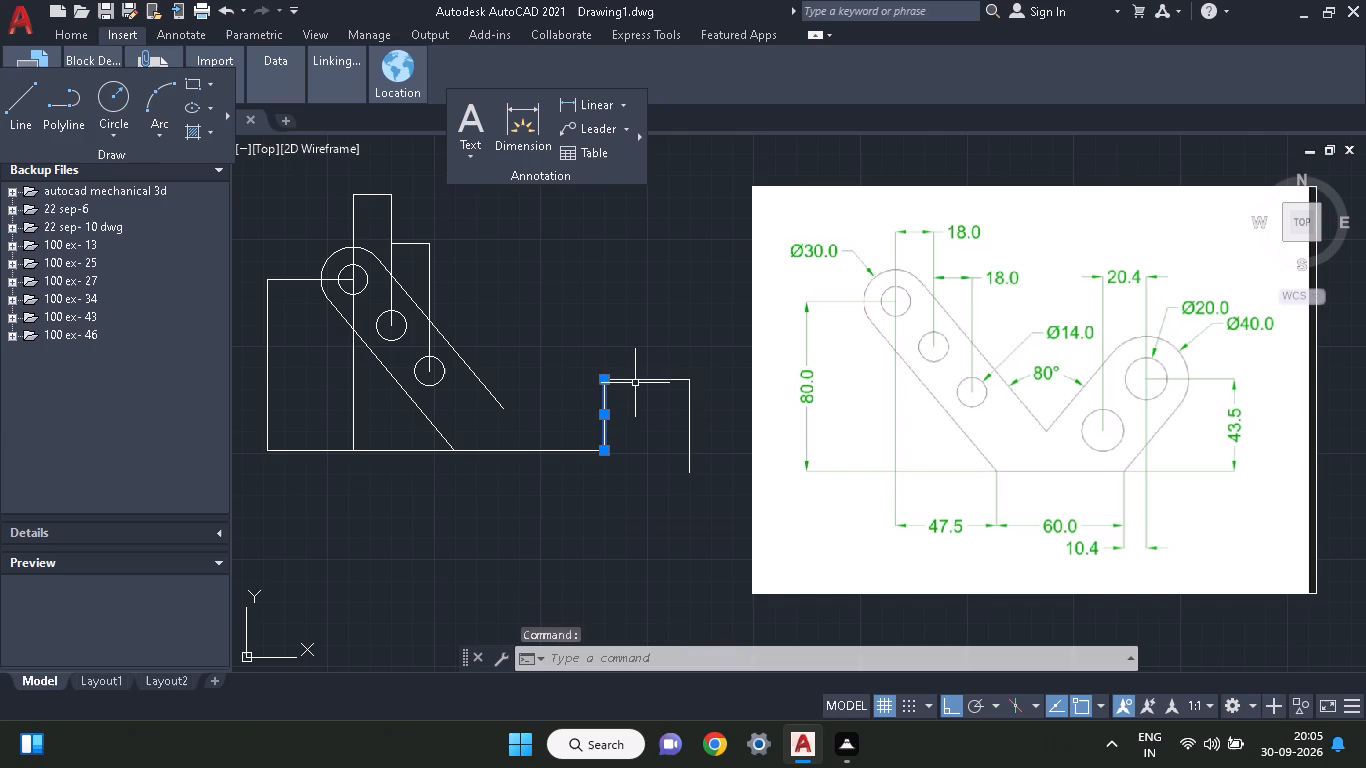
pyautogui.click(635, 369)
pyautogui.click(642, 398)
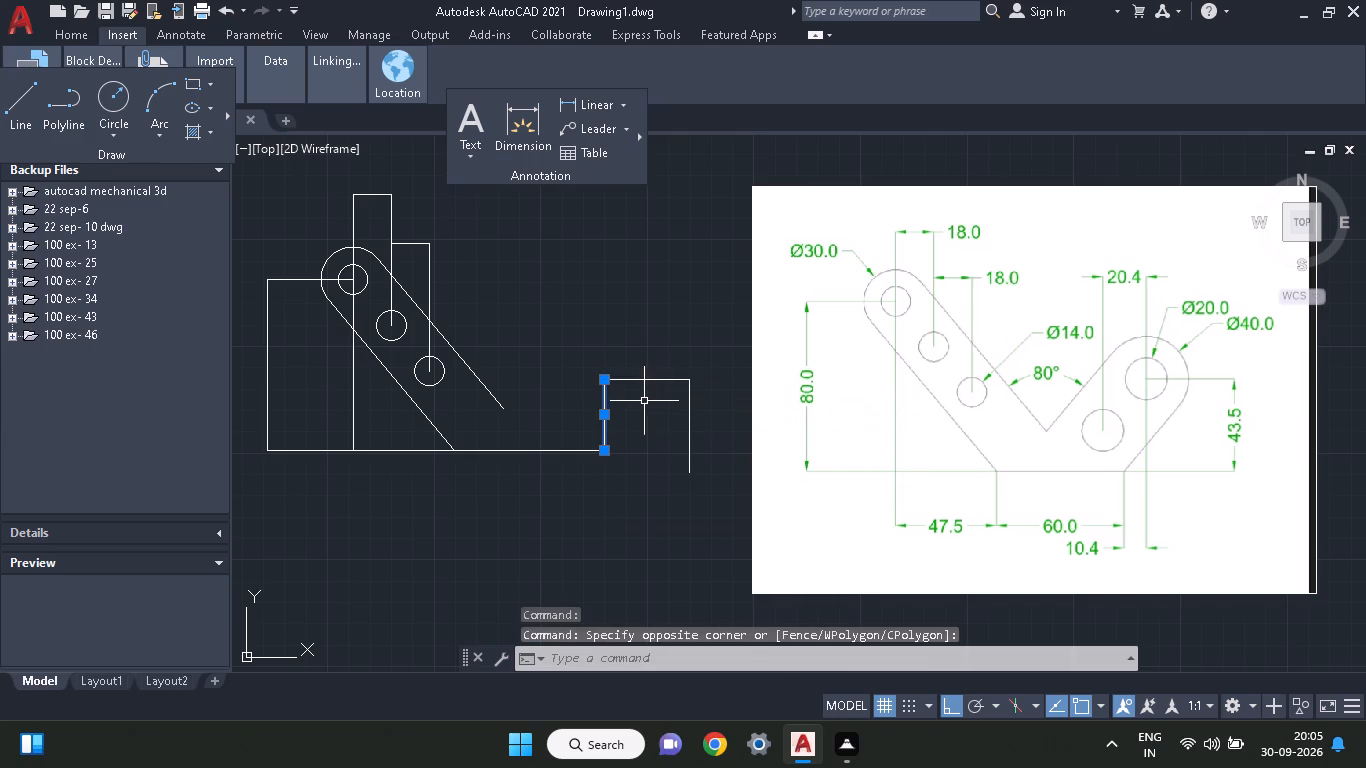
pyautogui.click(659, 382)
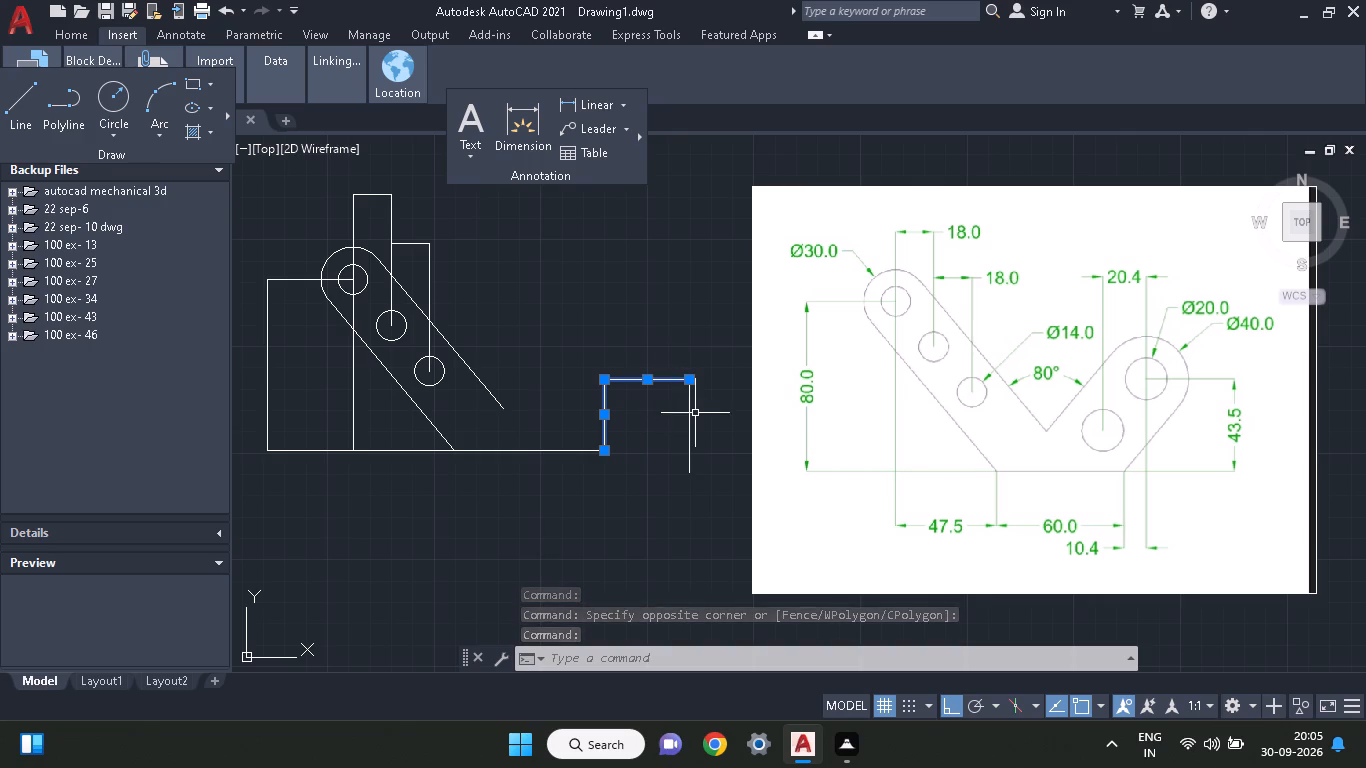
pyautogui.click(688, 403)
pyautogui.rightClick(671, 268)
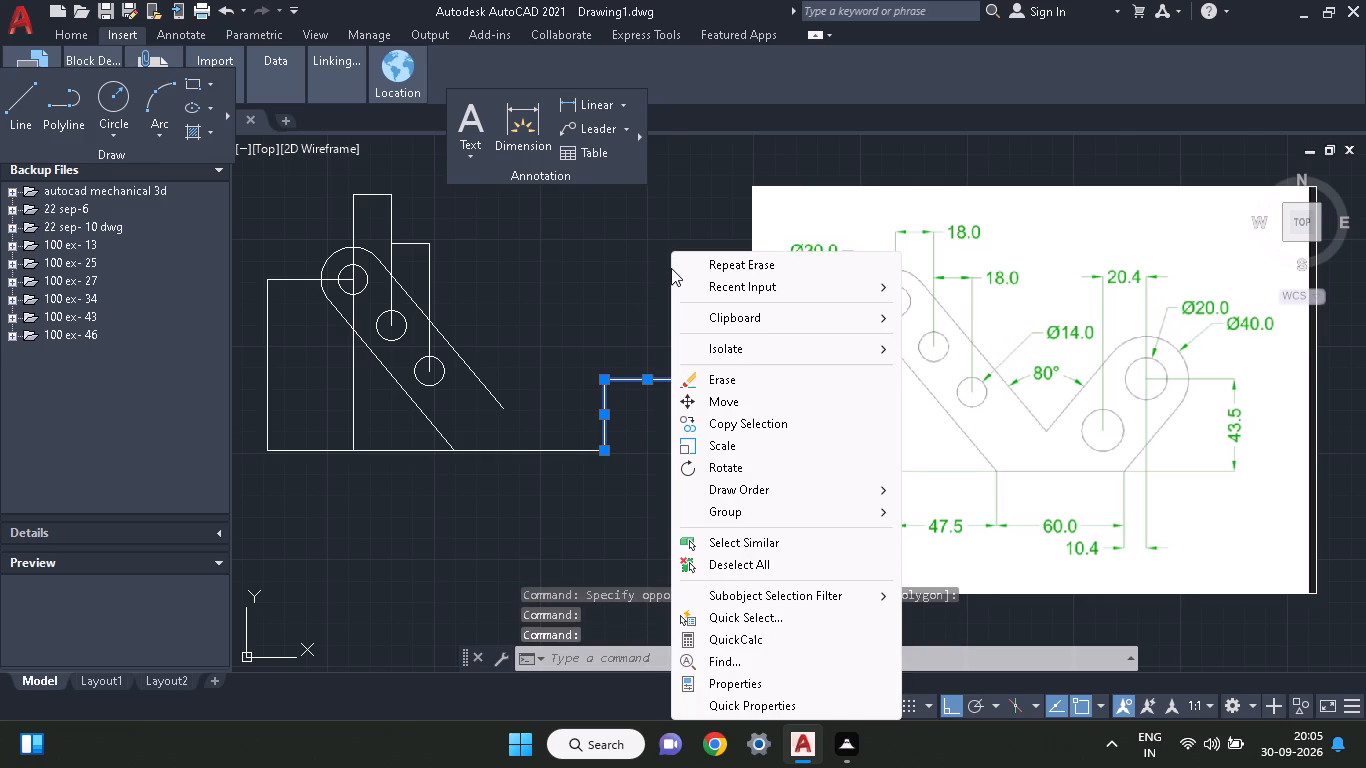
pyautogui.click(706, 378)
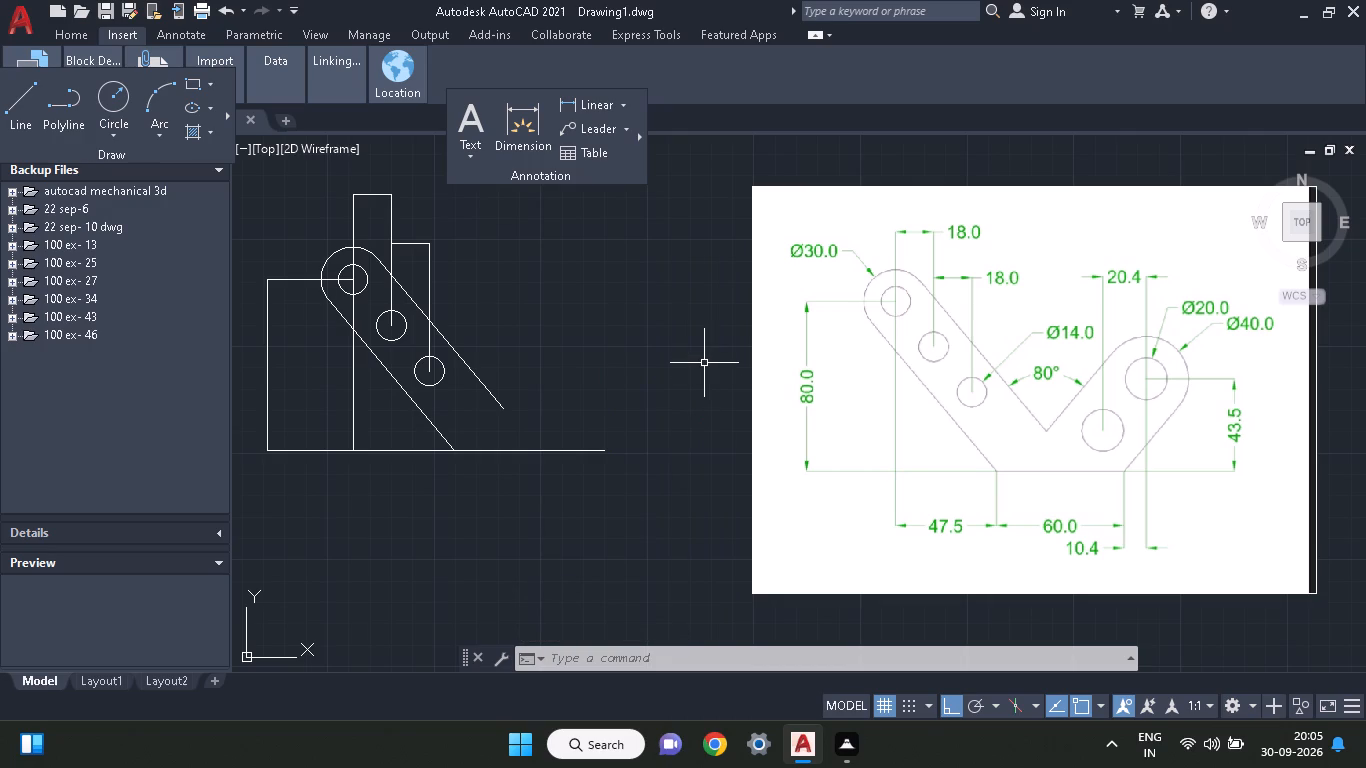
# Draw connected lines from the base line's right end, 43.5 up and 10.4 to the right.
pyautogui.click(20, 94)
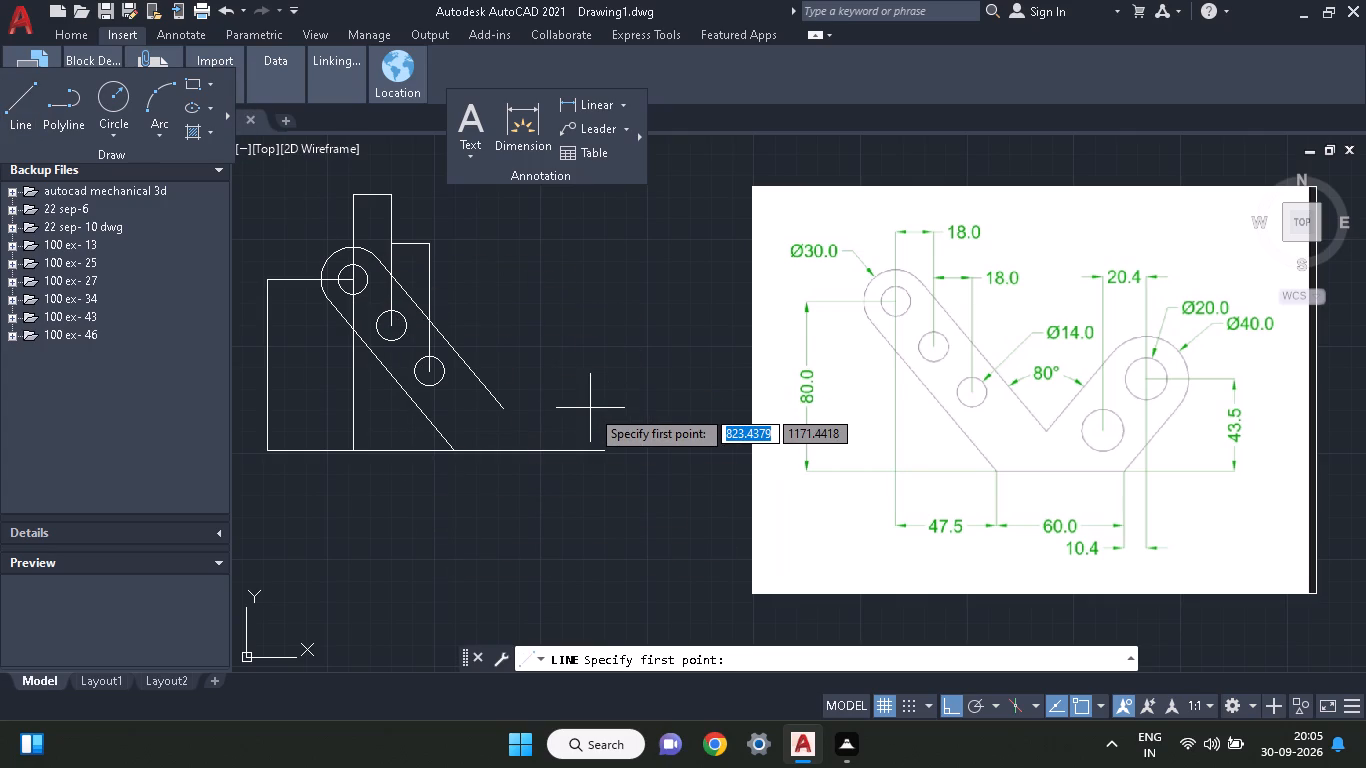
pyautogui.click(605, 451)
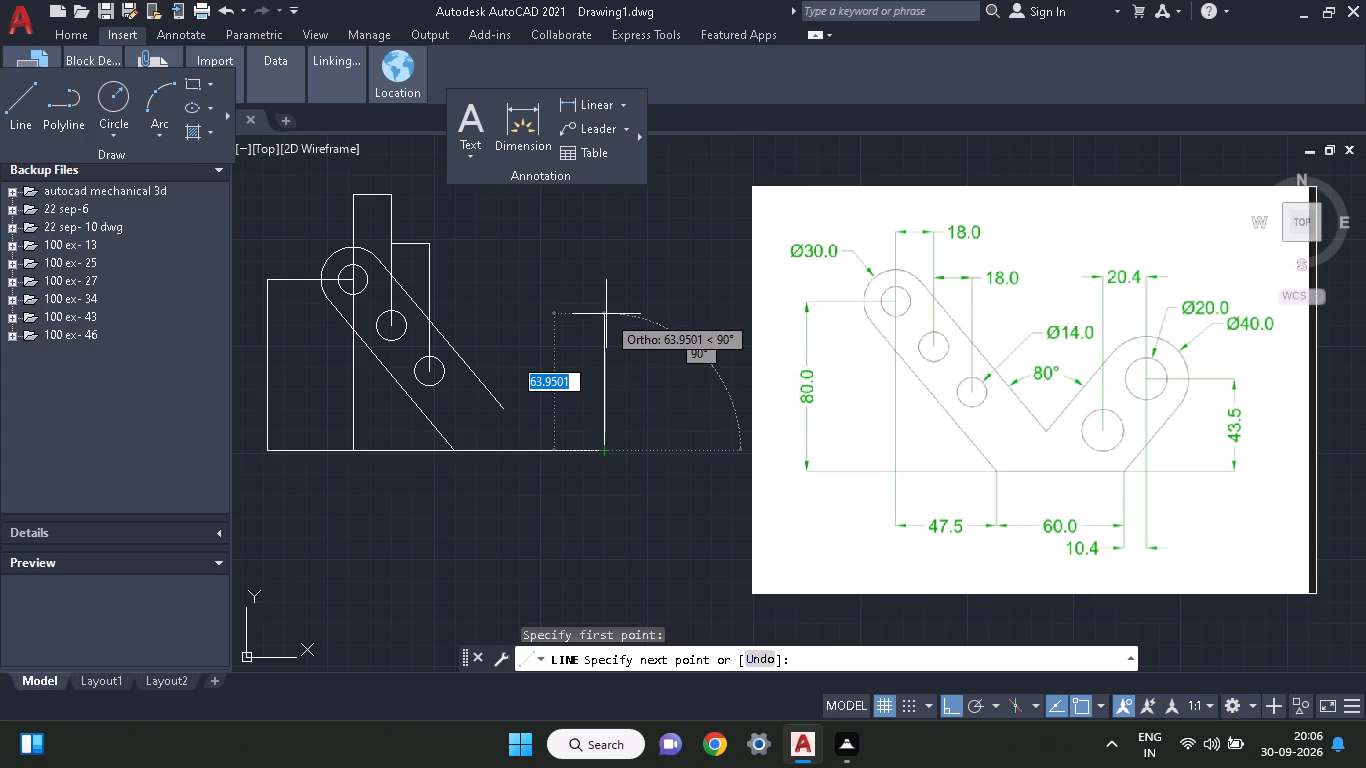
pyautogui.press('4')
pyautogui.press('3')
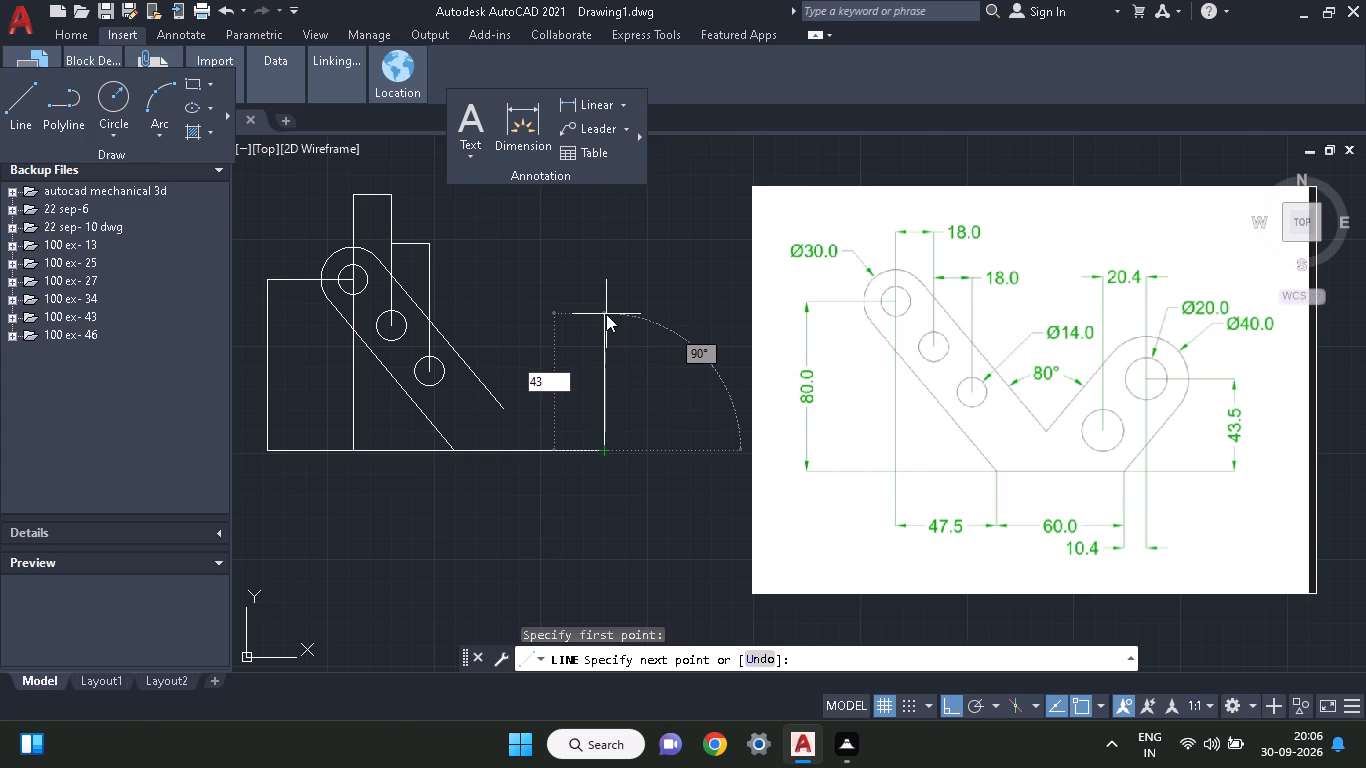
pyautogui.press('.')
pyautogui.press('5')
pyautogui.press('Return')
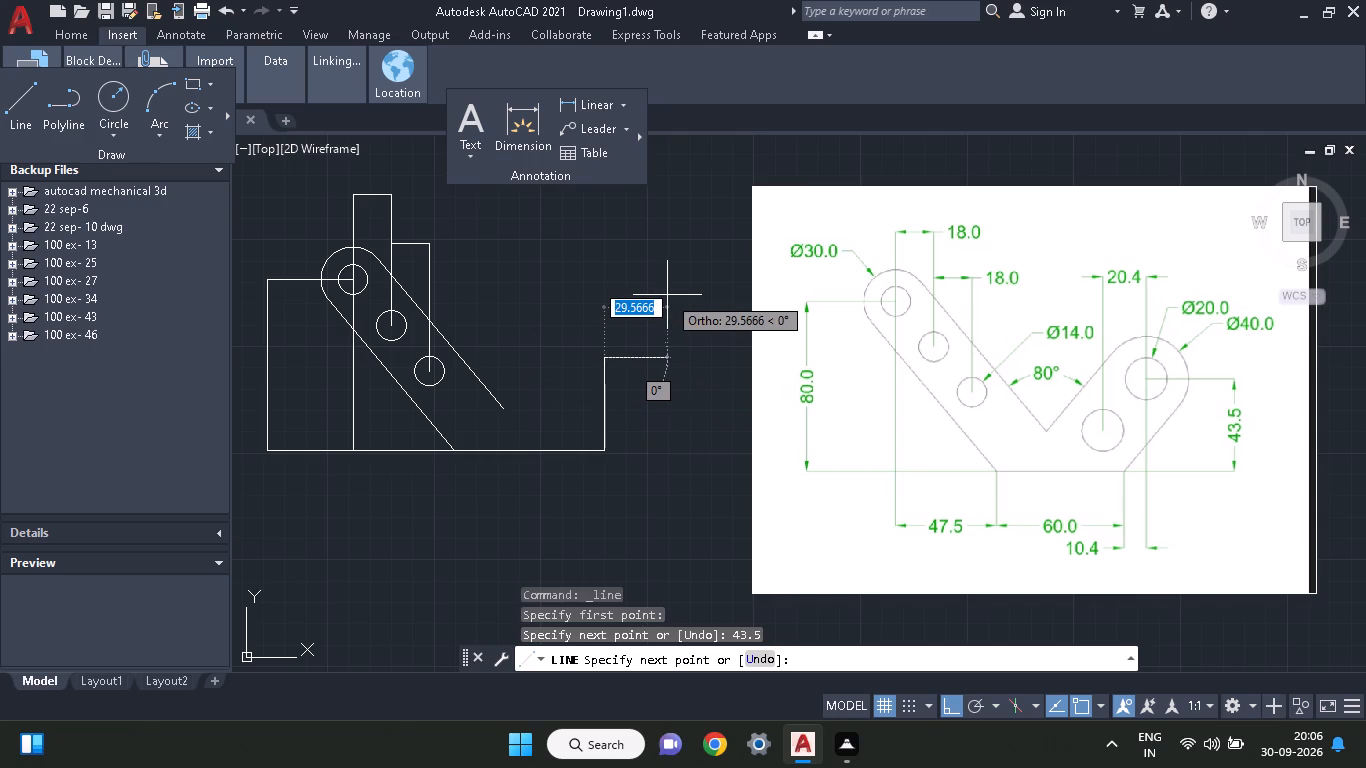
pyautogui.write('10')
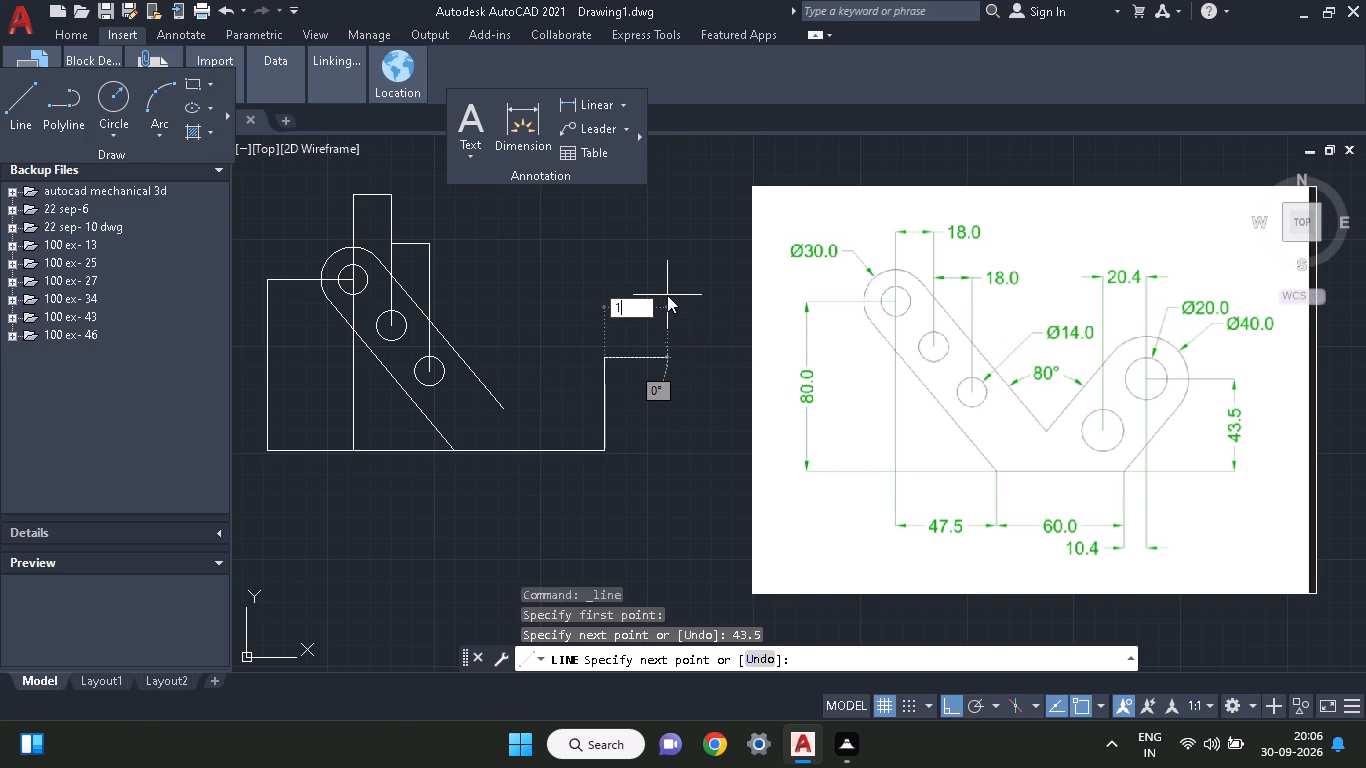
pyautogui.write('.4')
pyautogui.press('Return')
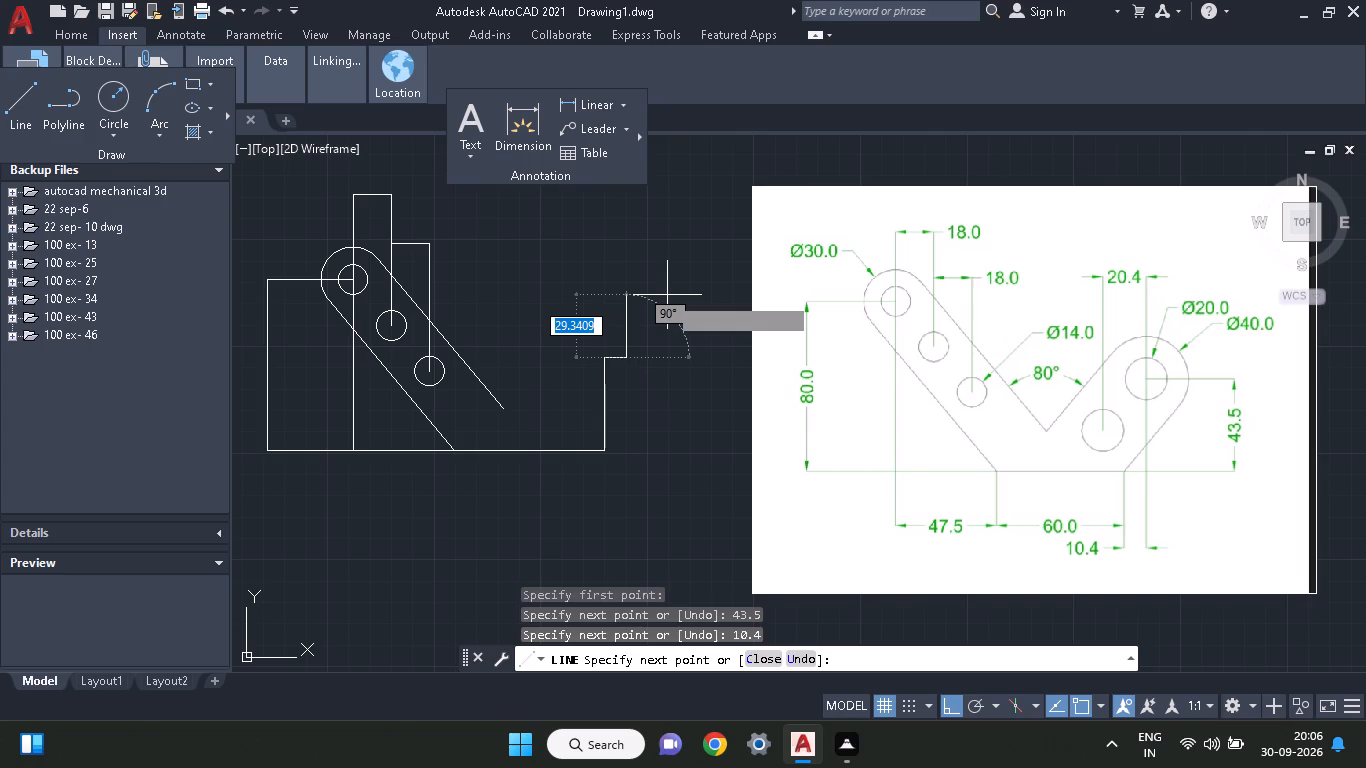
pyautogui.press('Return')
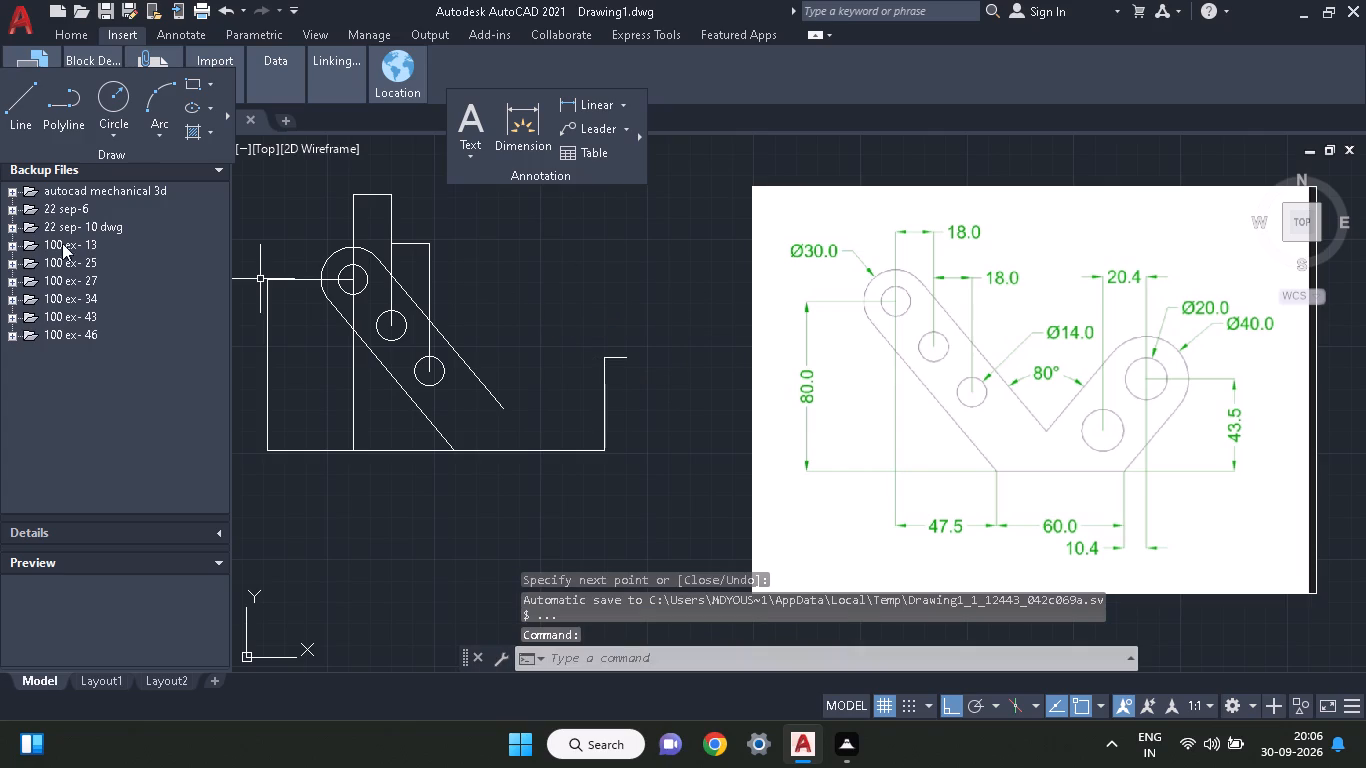
# Draw a circle of radius 10 centred on the free end of the 10.4 line.
pyautogui.click(102, 81)
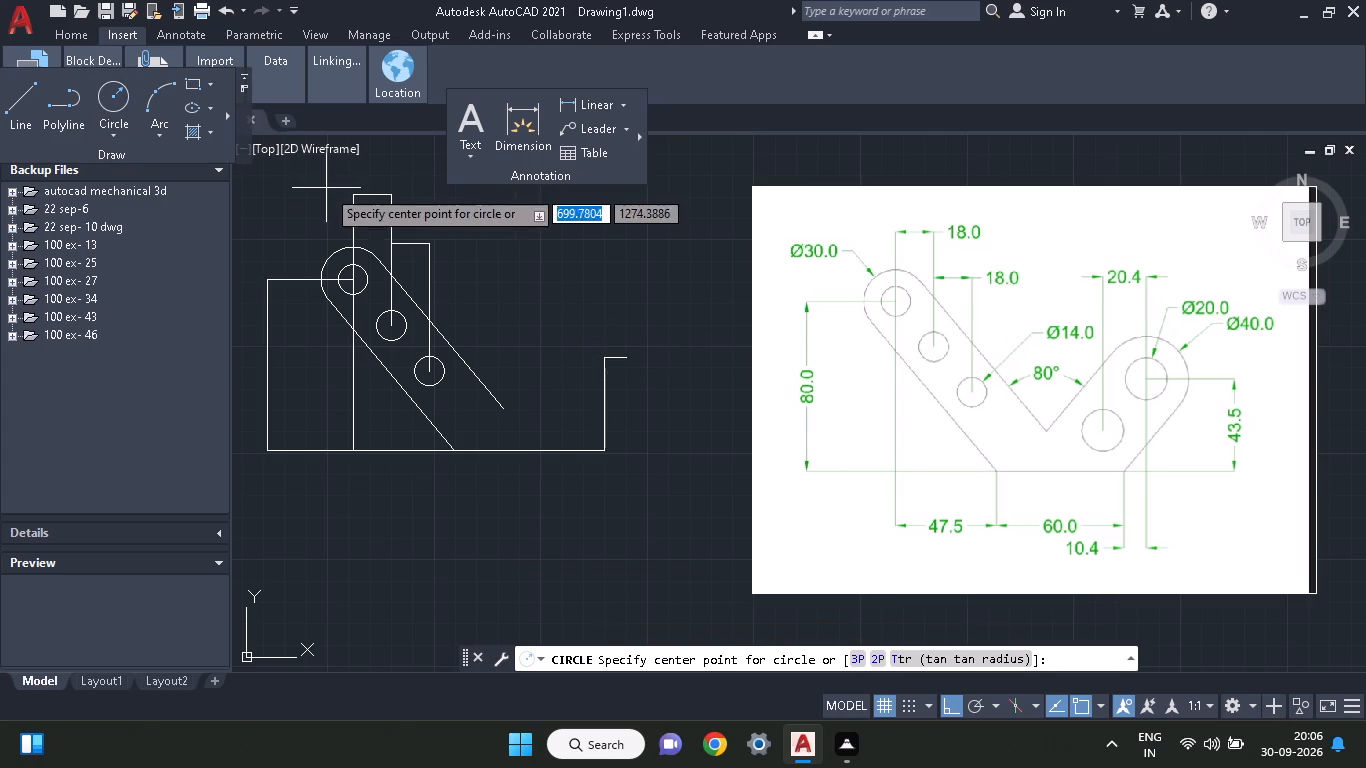
pyautogui.click(628, 364)
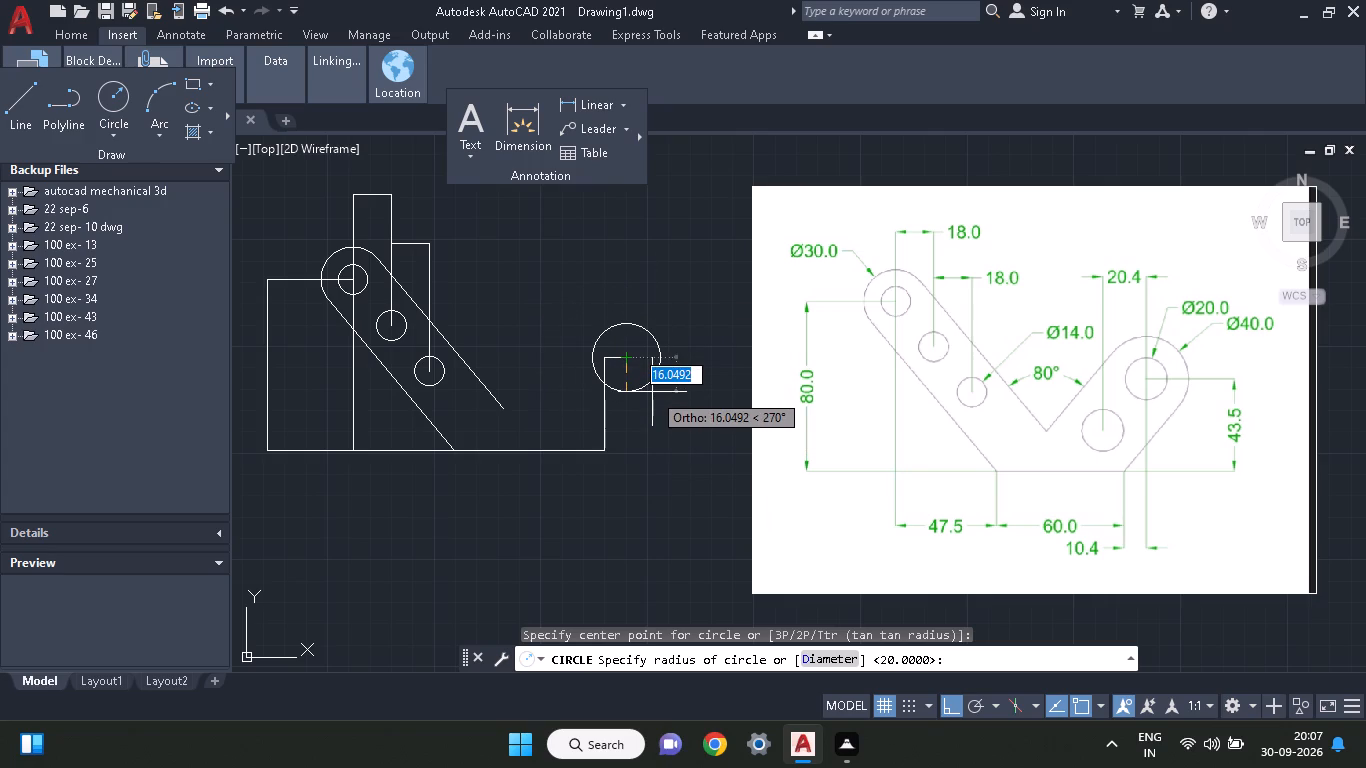
pyautogui.write('10')
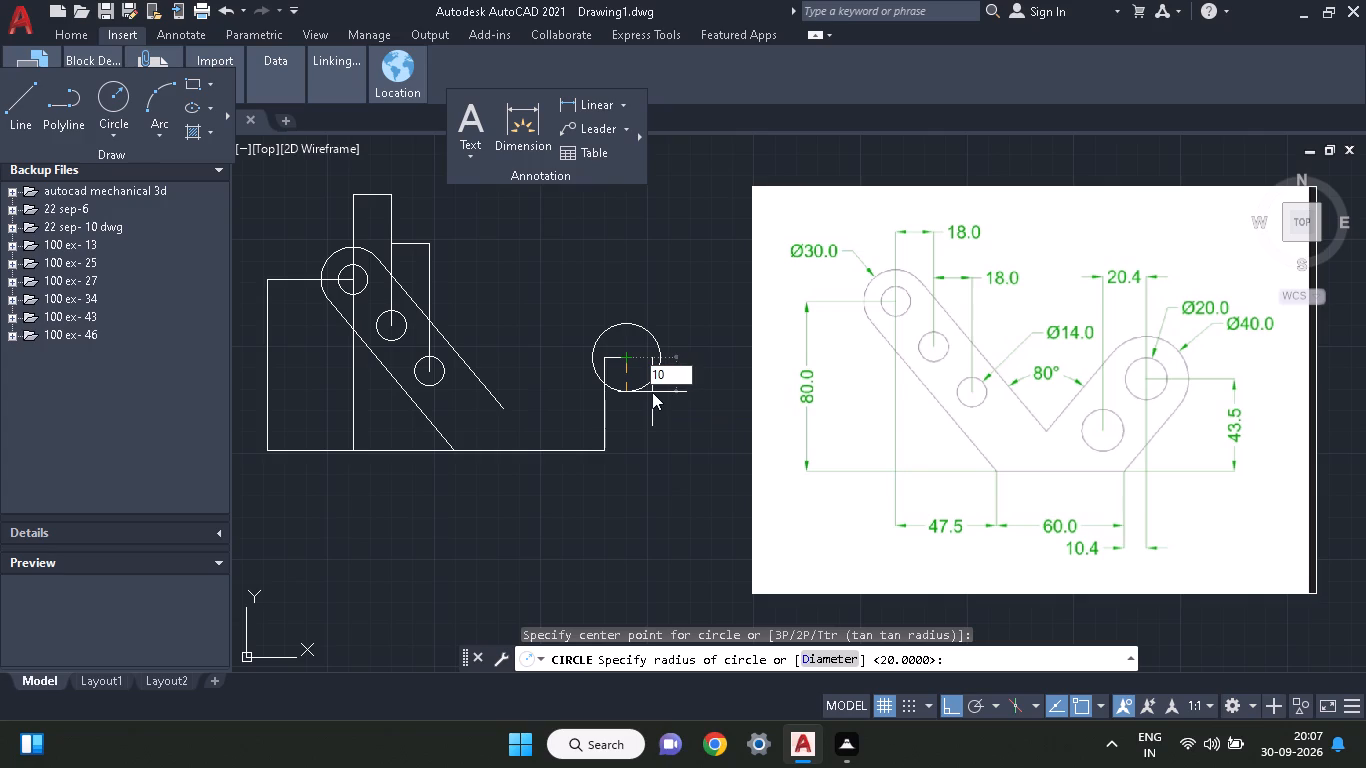
pyautogui.press('Return')
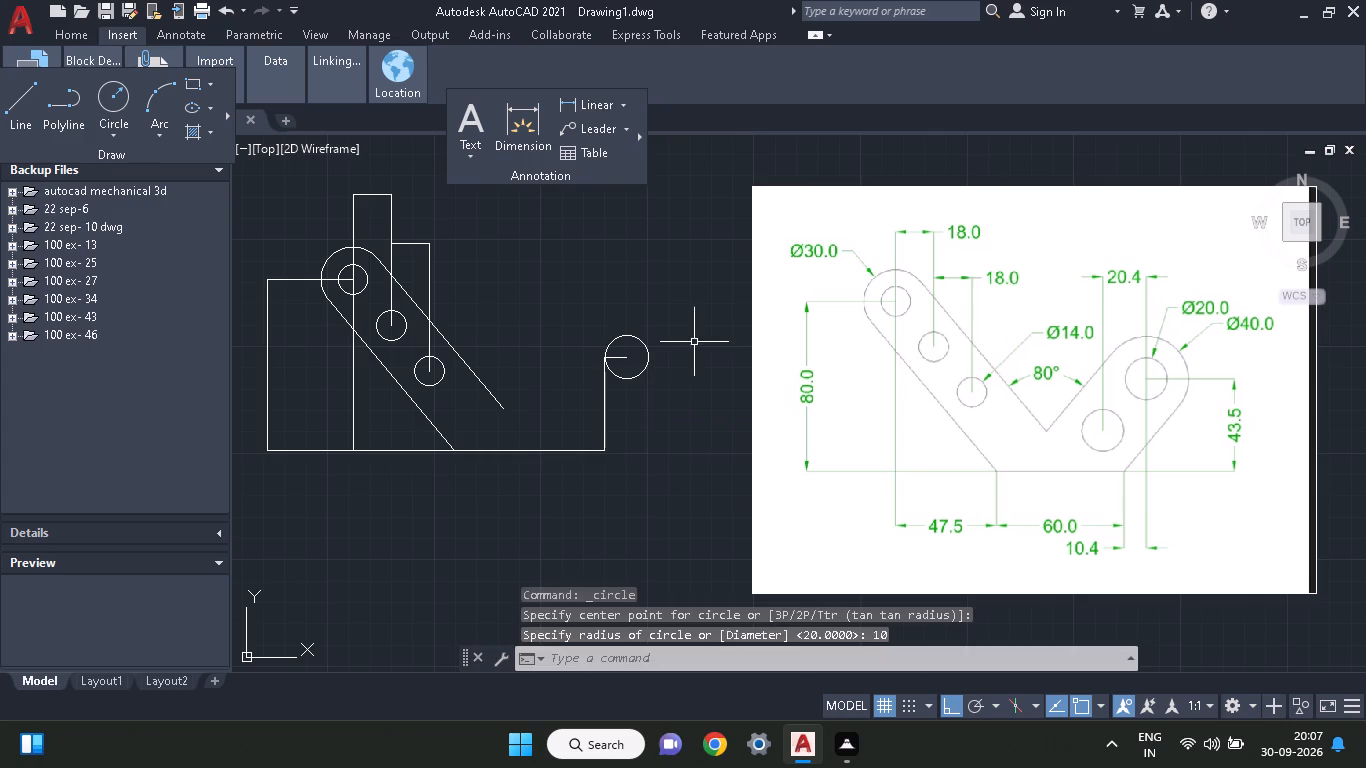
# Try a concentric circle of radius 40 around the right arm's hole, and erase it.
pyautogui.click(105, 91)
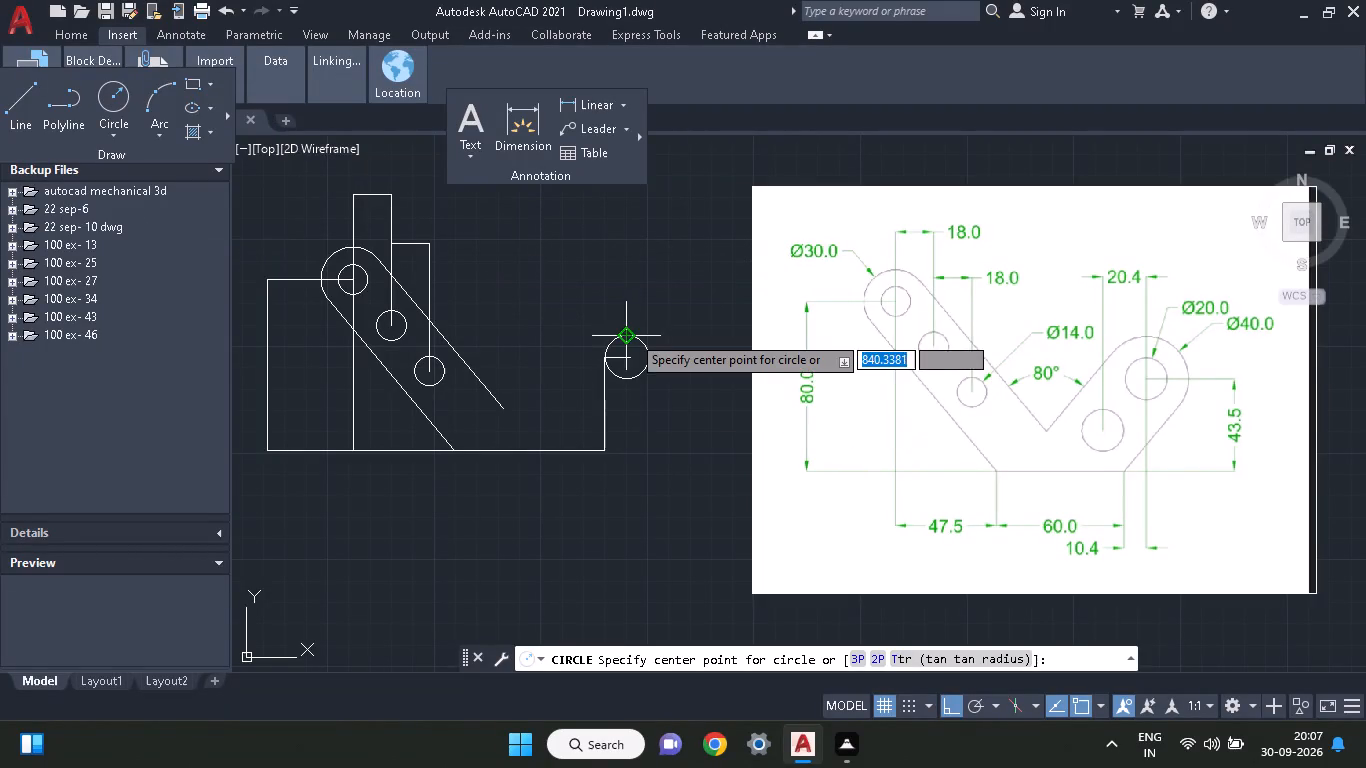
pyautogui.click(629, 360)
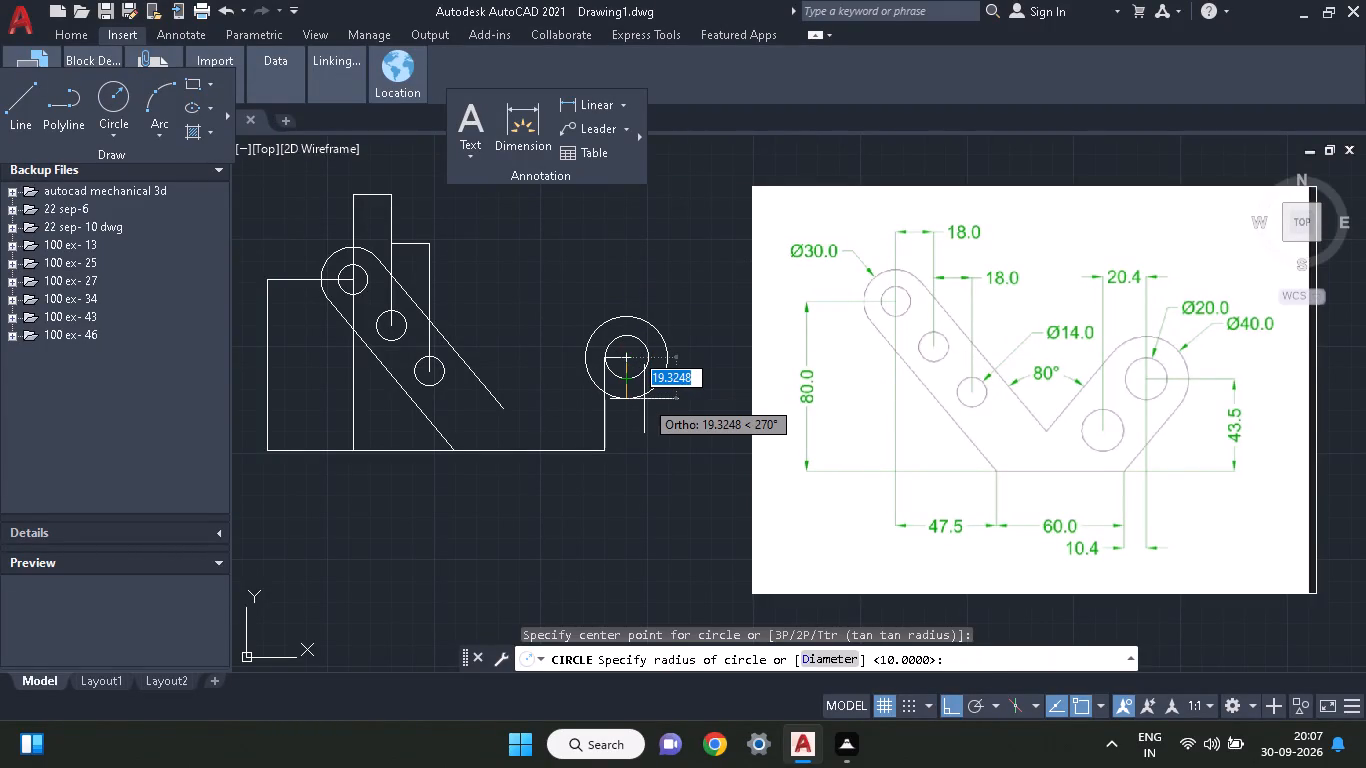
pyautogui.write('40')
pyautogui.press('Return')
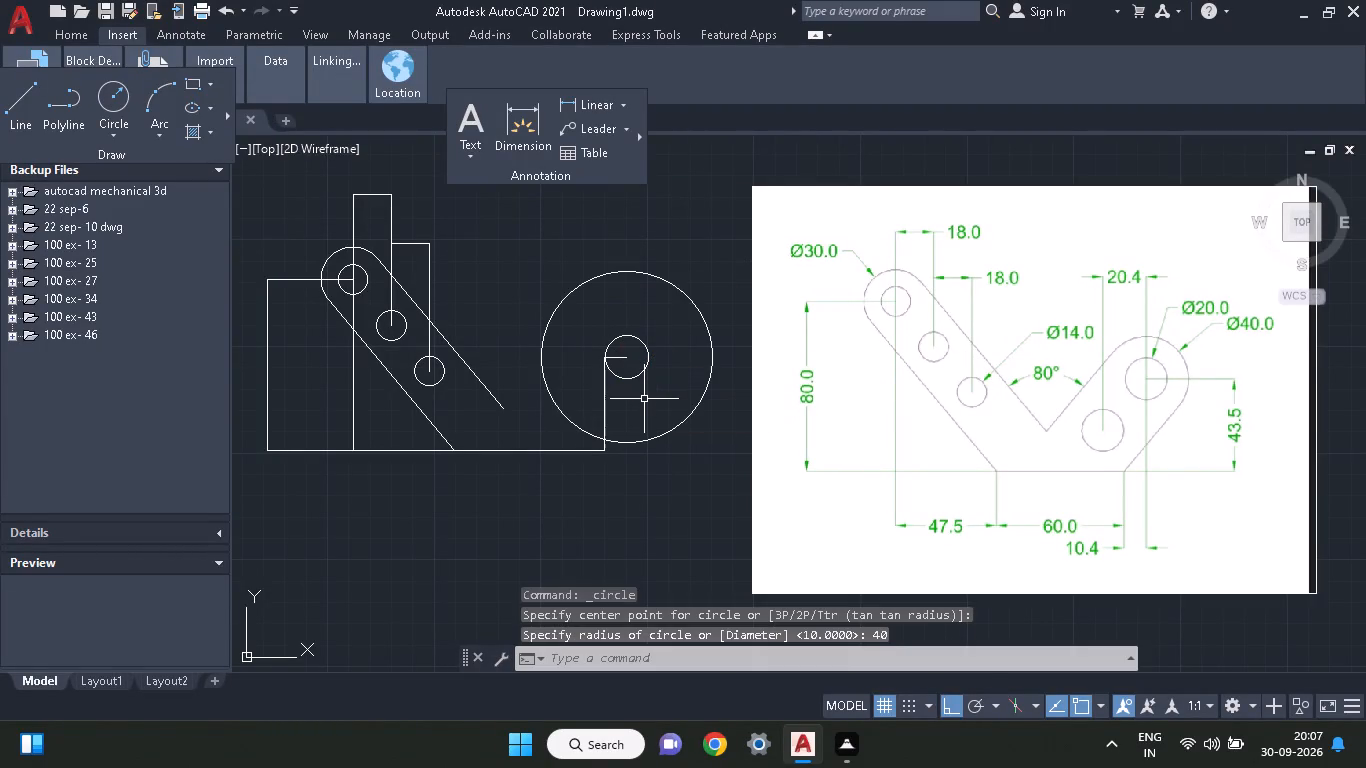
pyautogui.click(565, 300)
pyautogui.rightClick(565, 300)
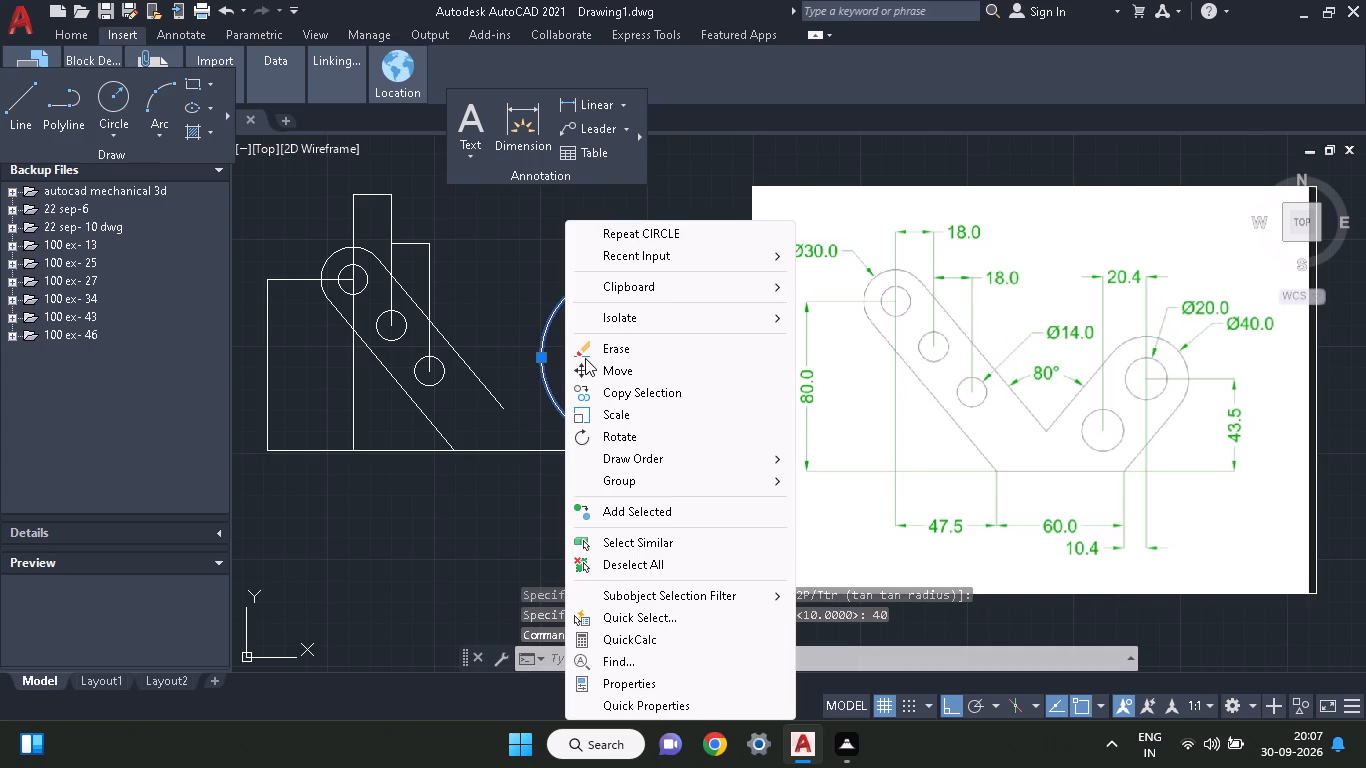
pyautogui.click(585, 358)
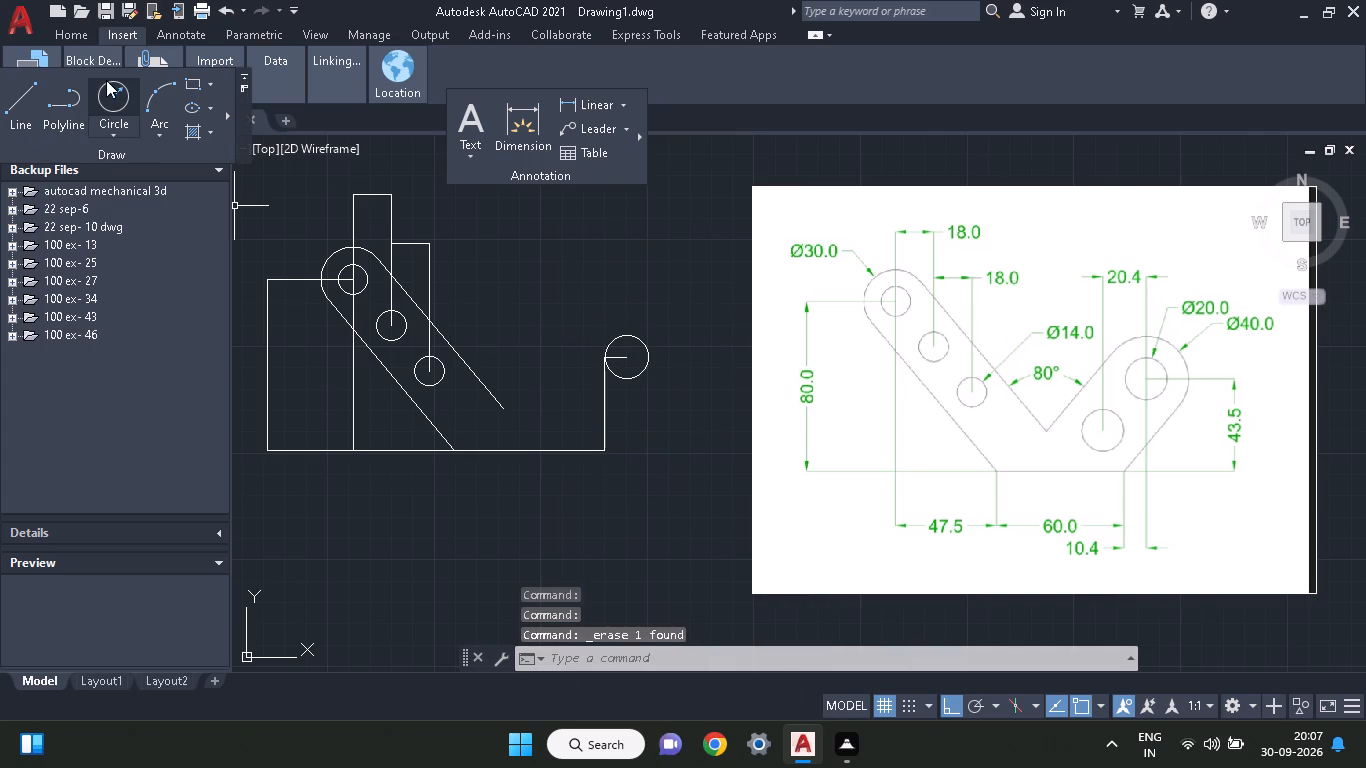
# Draw a circle of radius 20 concentric with the right arm's radius 10 hole.
pyautogui.click(108, 81)
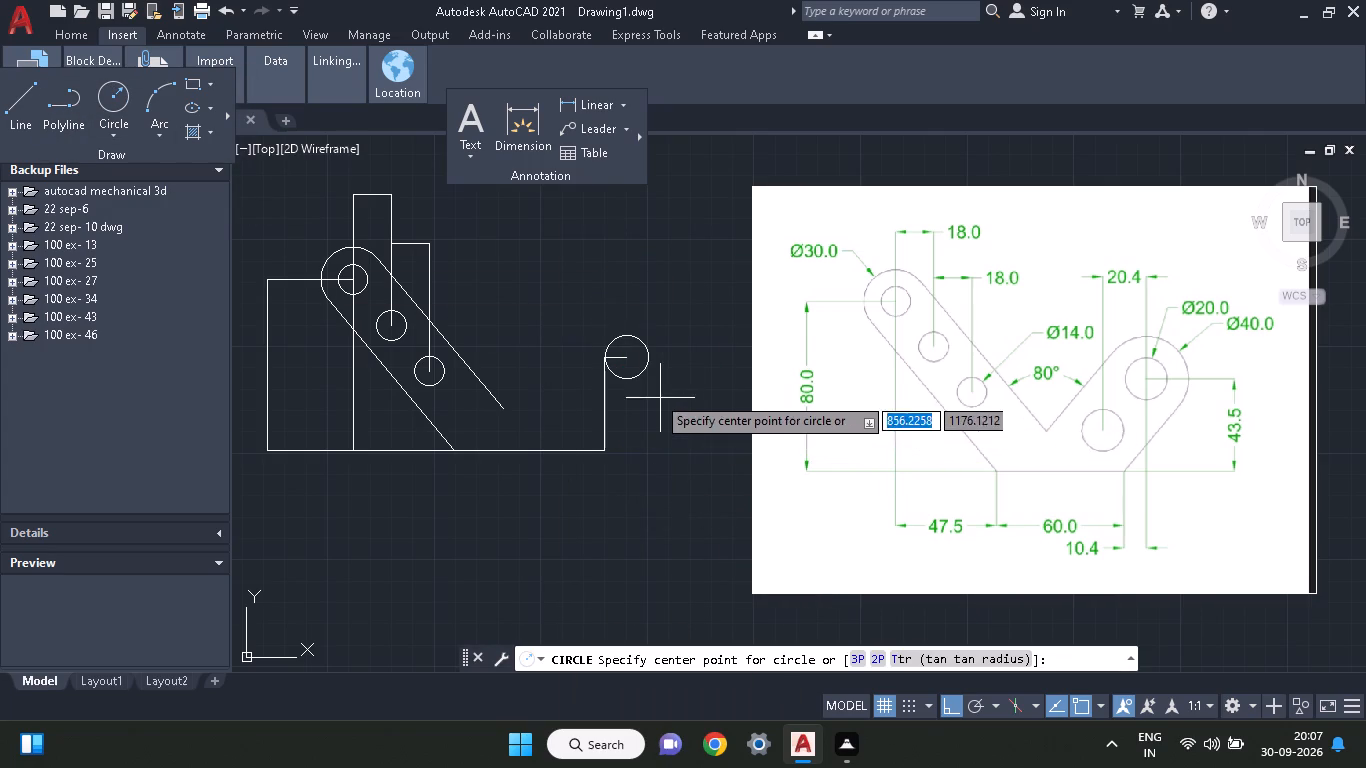
pyautogui.click(628, 357)
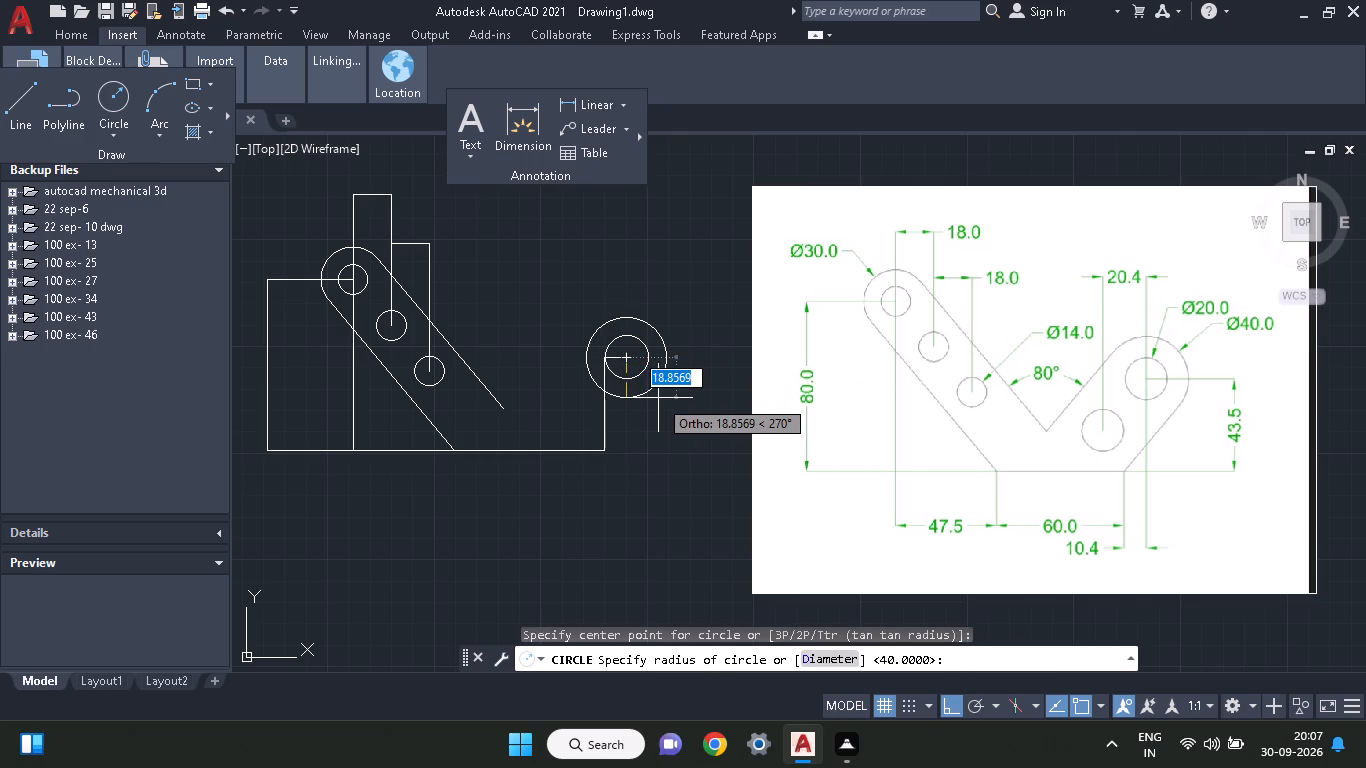
pyautogui.press('2')
pyautogui.press('0')
pyautogui.press('Return')
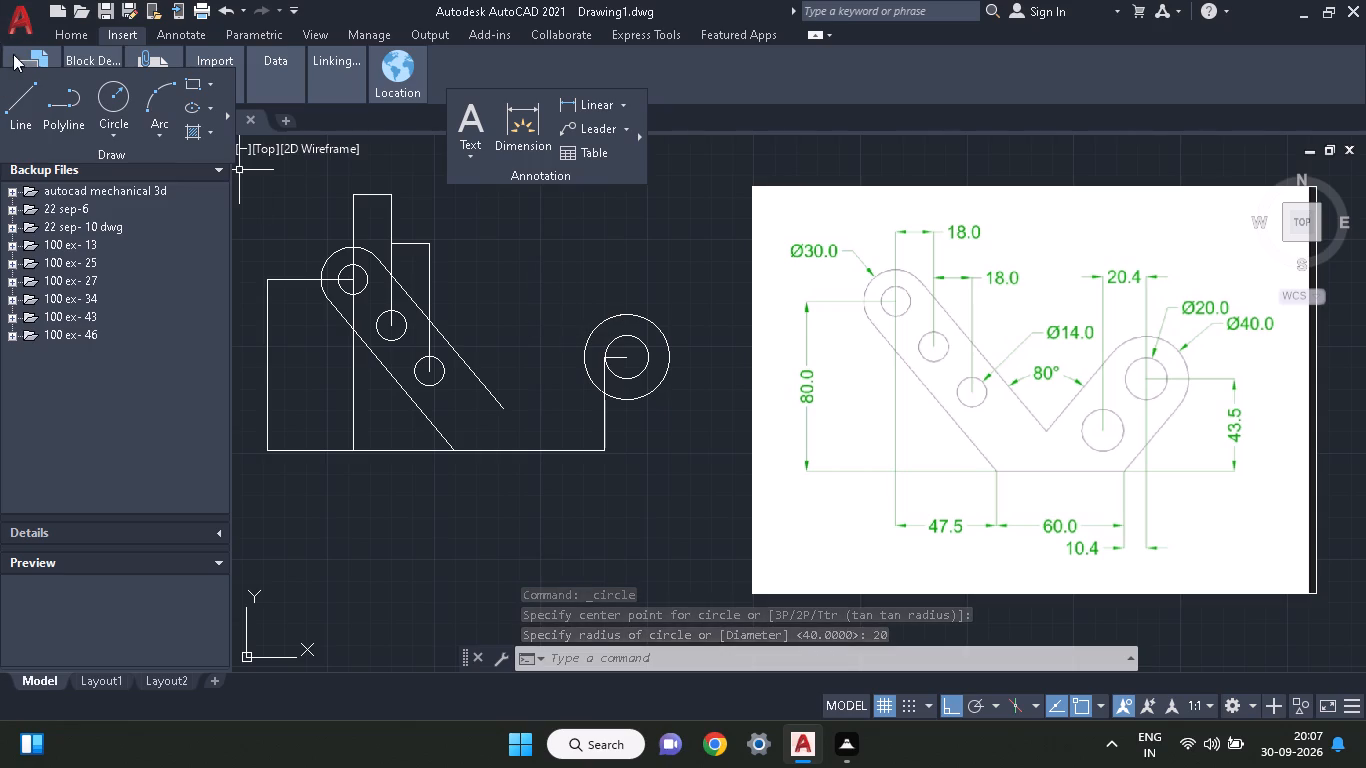
# Draw a line from the base line's right end tangent to the outer side of the right arm's radius 20 circle.
pyautogui.click(16, 82)
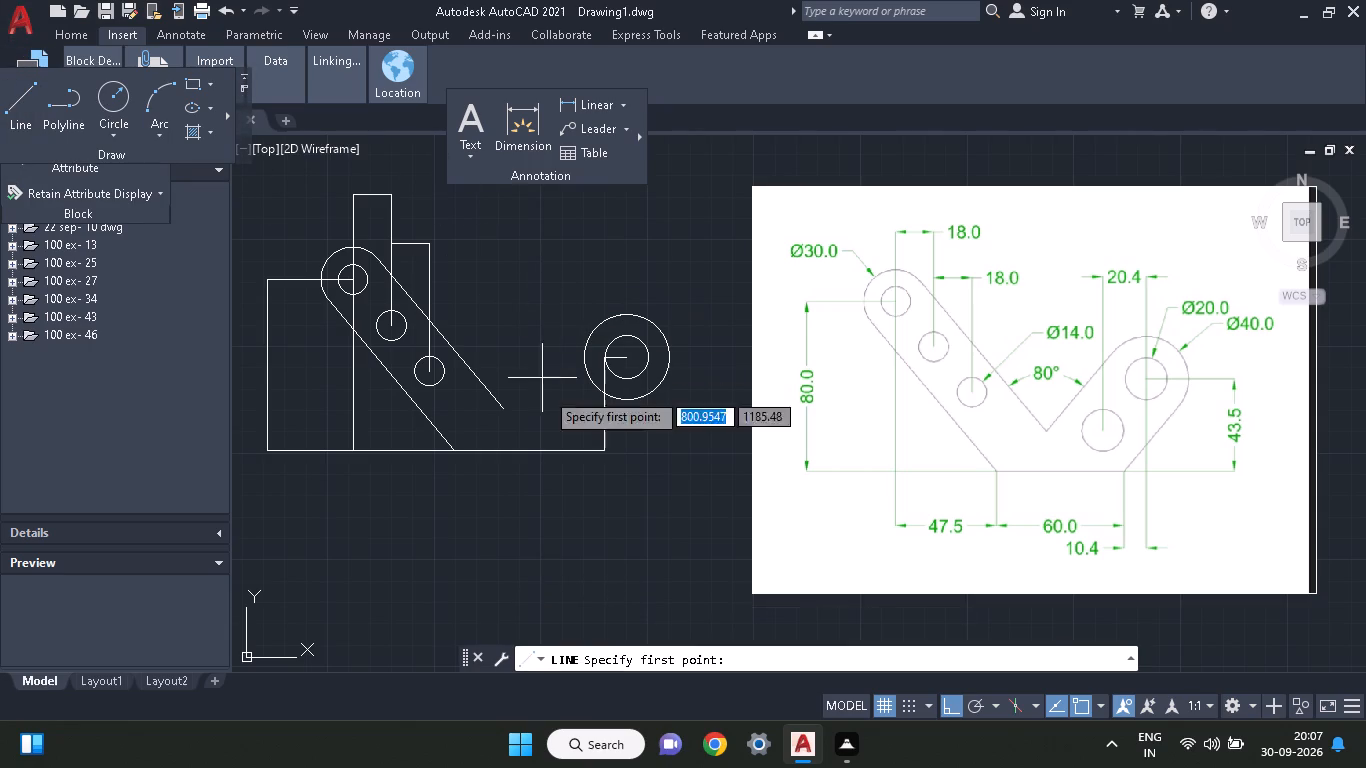
pyautogui.click(603, 449)
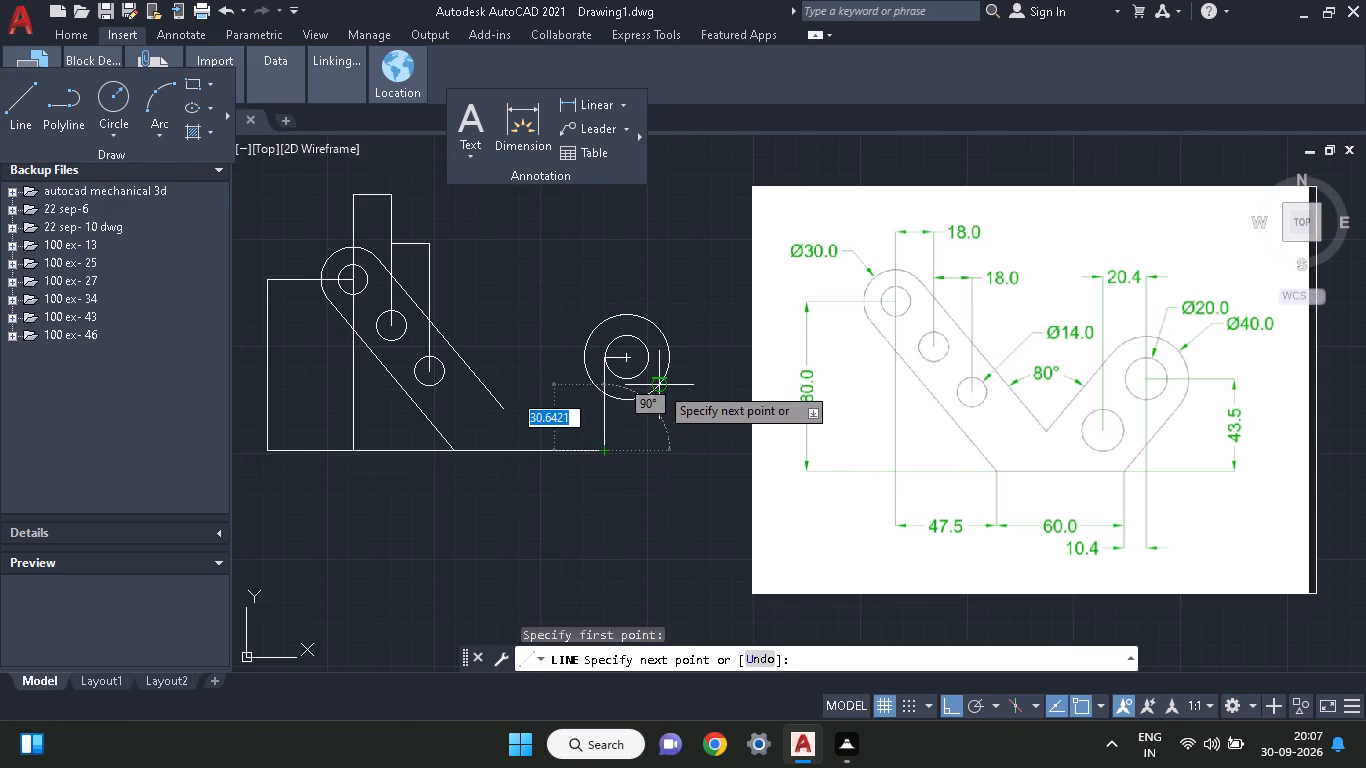
pyautogui.click(659, 385)
pyautogui.rightClick(703, 244)
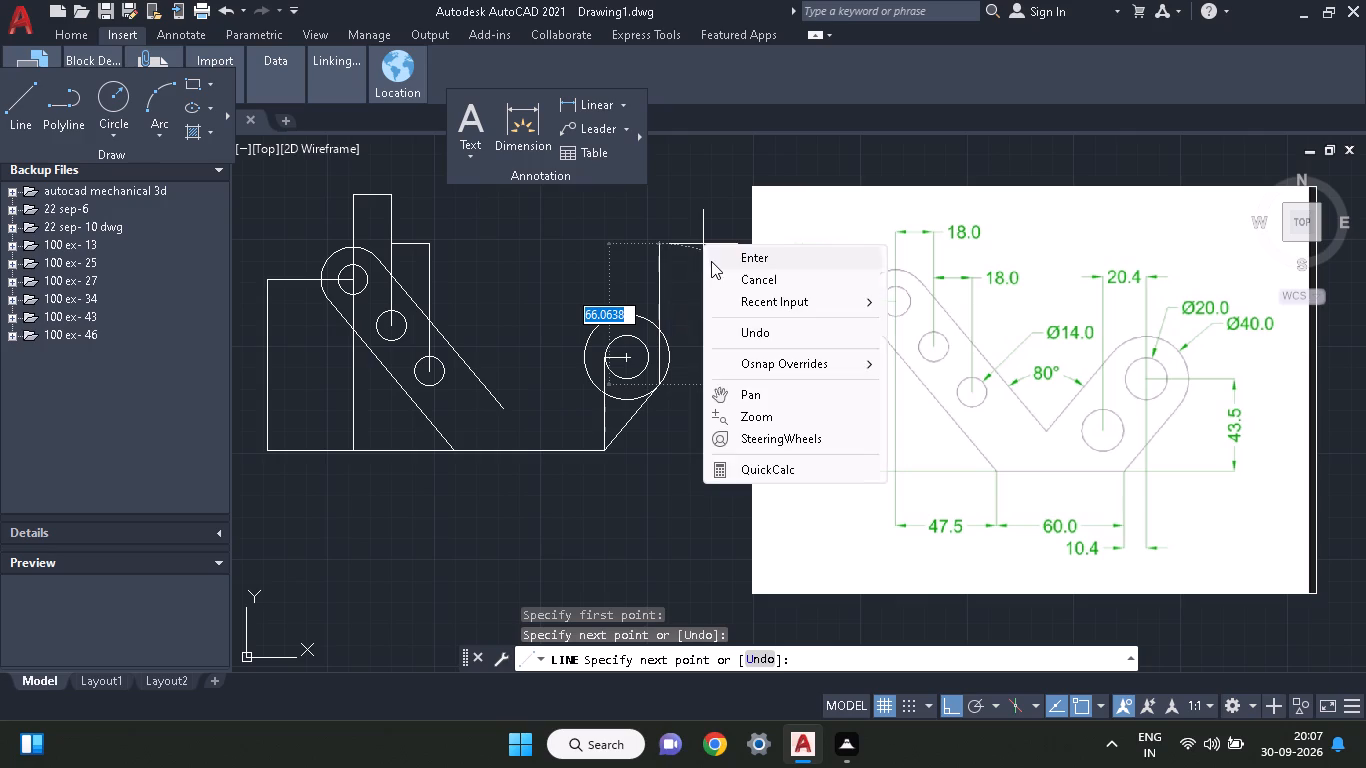
pyautogui.click(712, 263)
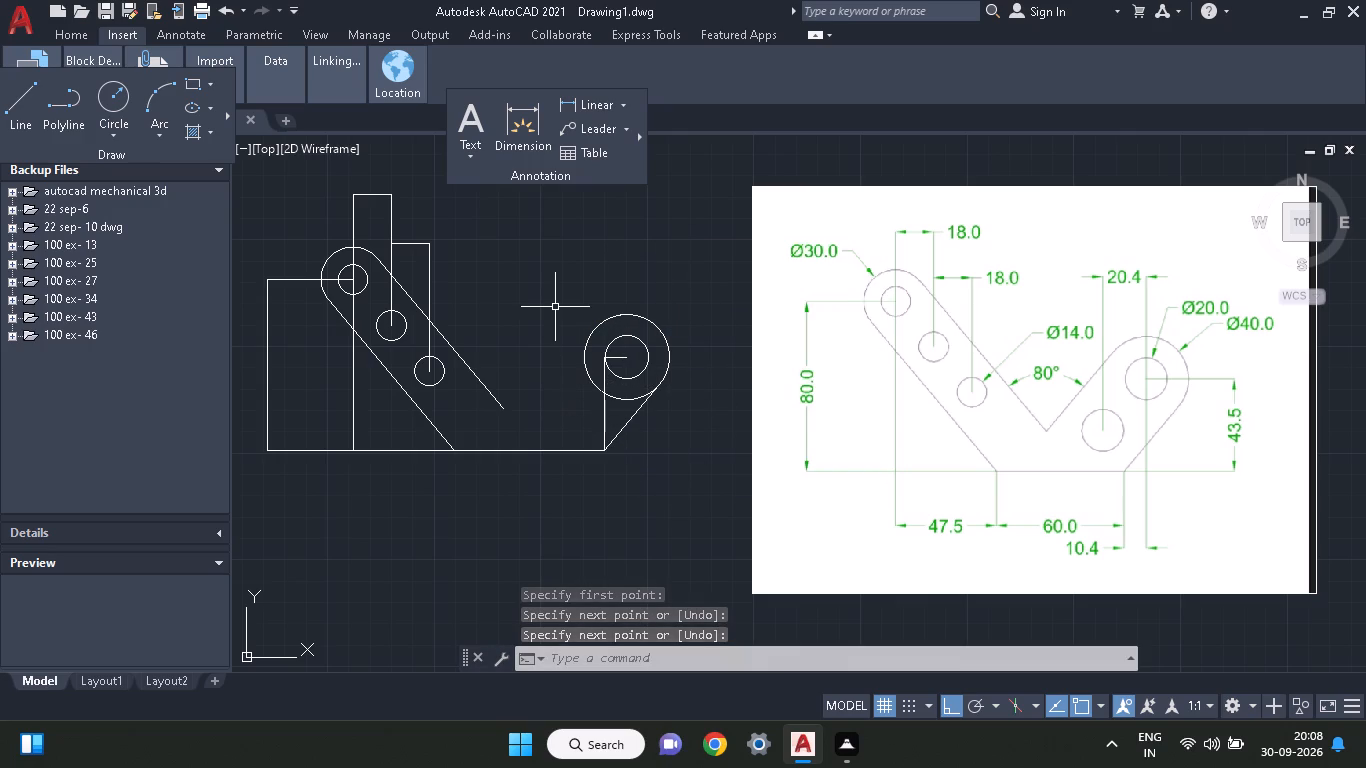
# Trim away the 43.5 vertical and 10.4 horizontal construction lines leading to the right arm's hole.
pyautogui.write('yr')
pyautogui.press('BackSpace')
pyautogui.press('BackSpace')
pyautogui.write('tr')
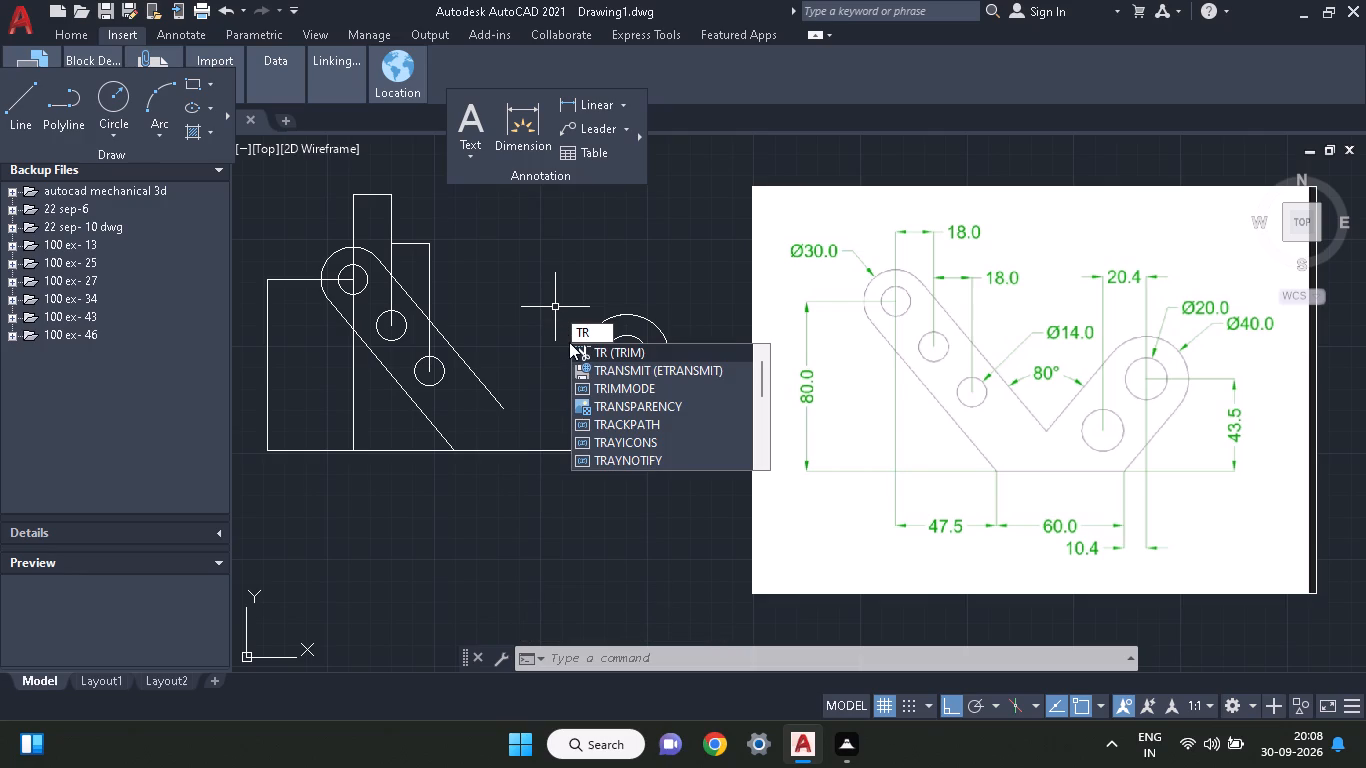
pyautogui.click(575, 348)
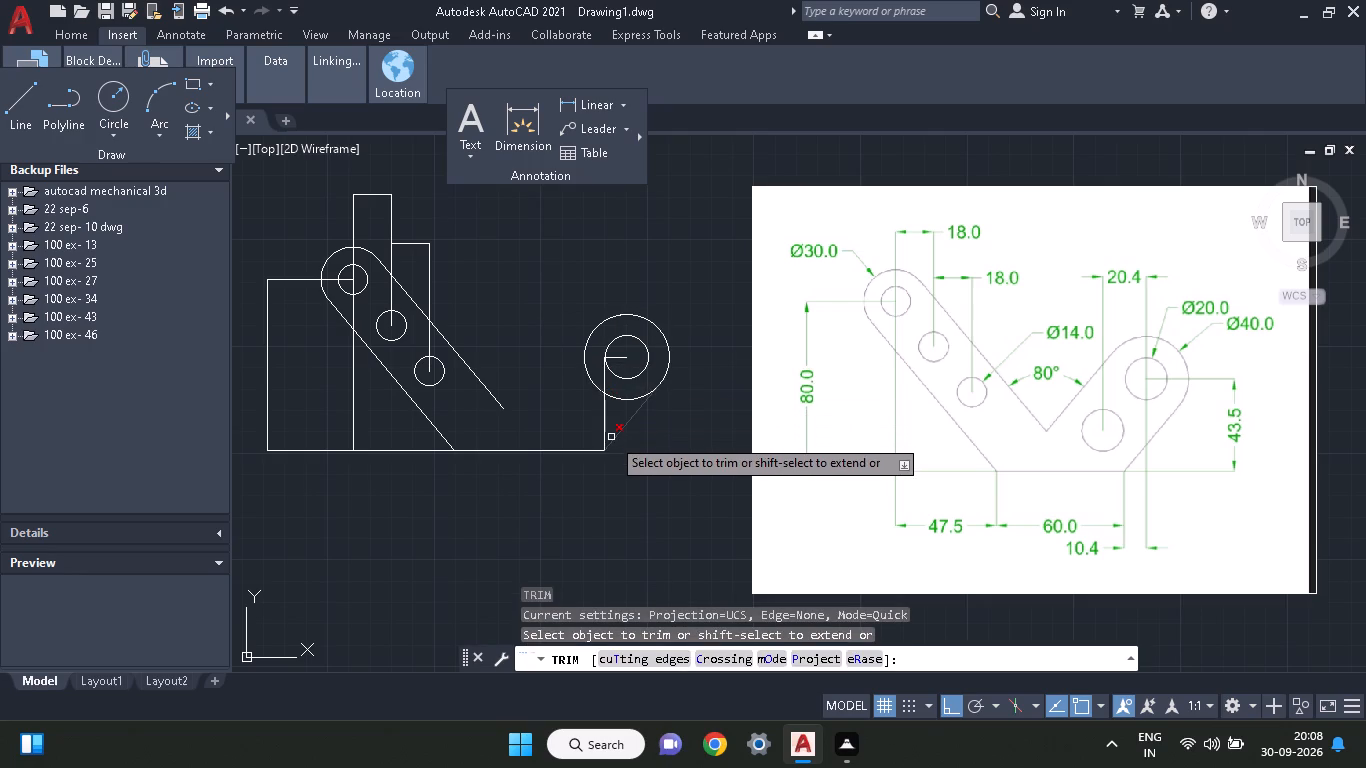
pyautogui.click(605, 423)
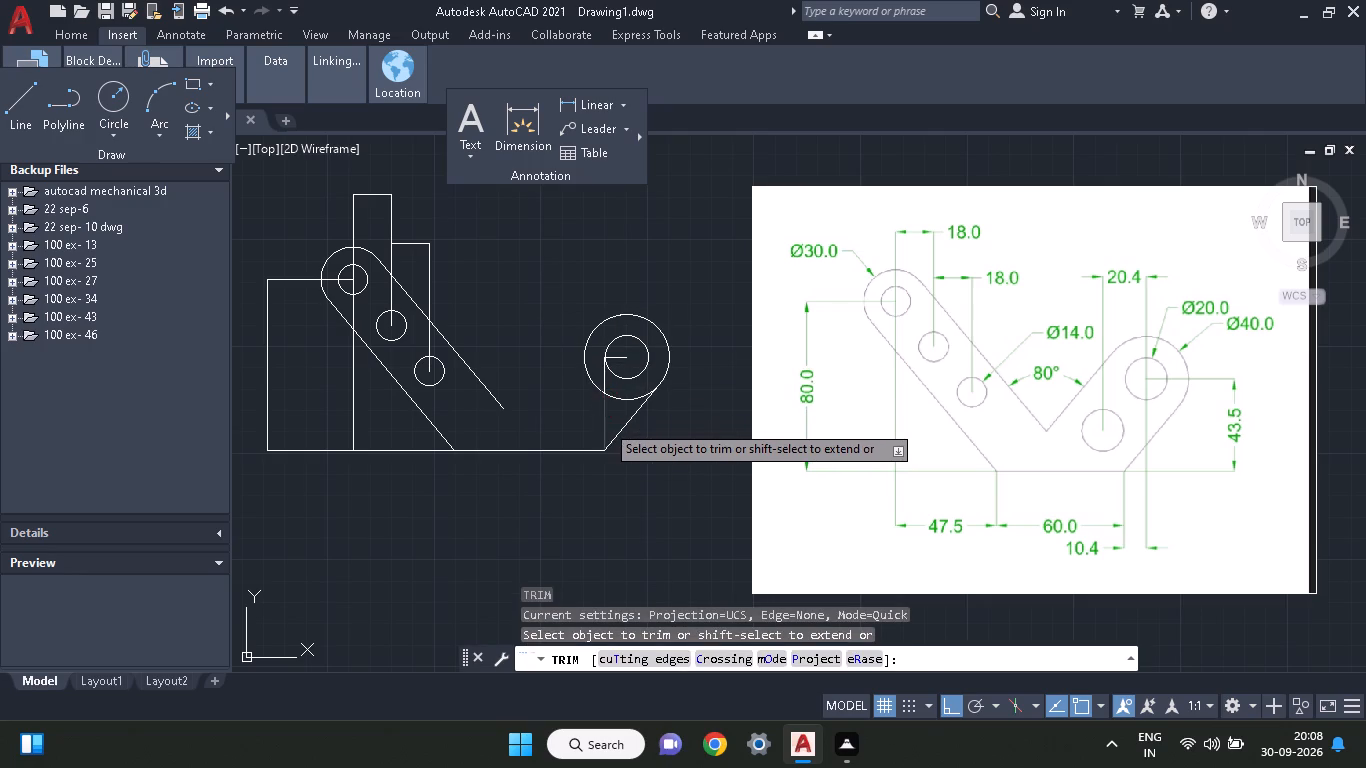
pyautogui.click(603, 386)
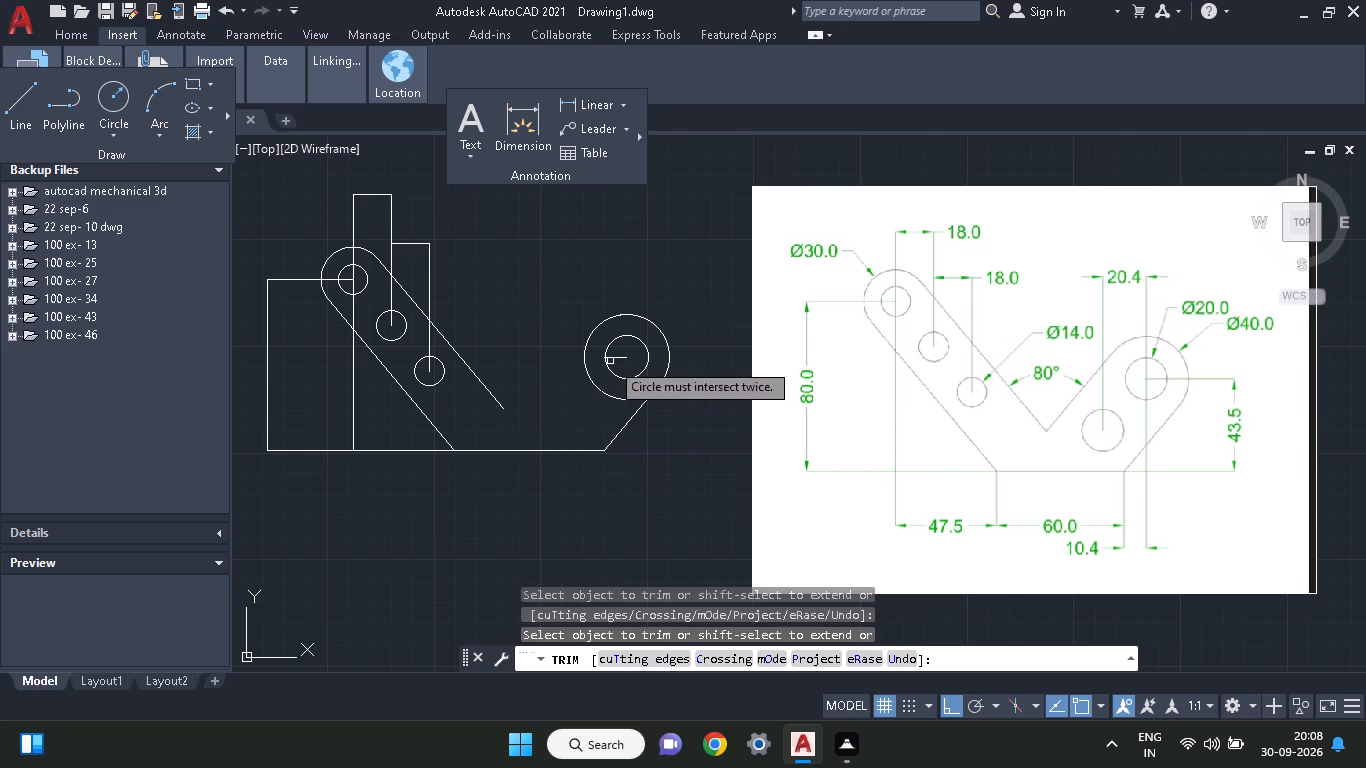
pyautogui.click(616, 357)
pyautogui.rightClick(567, 244)
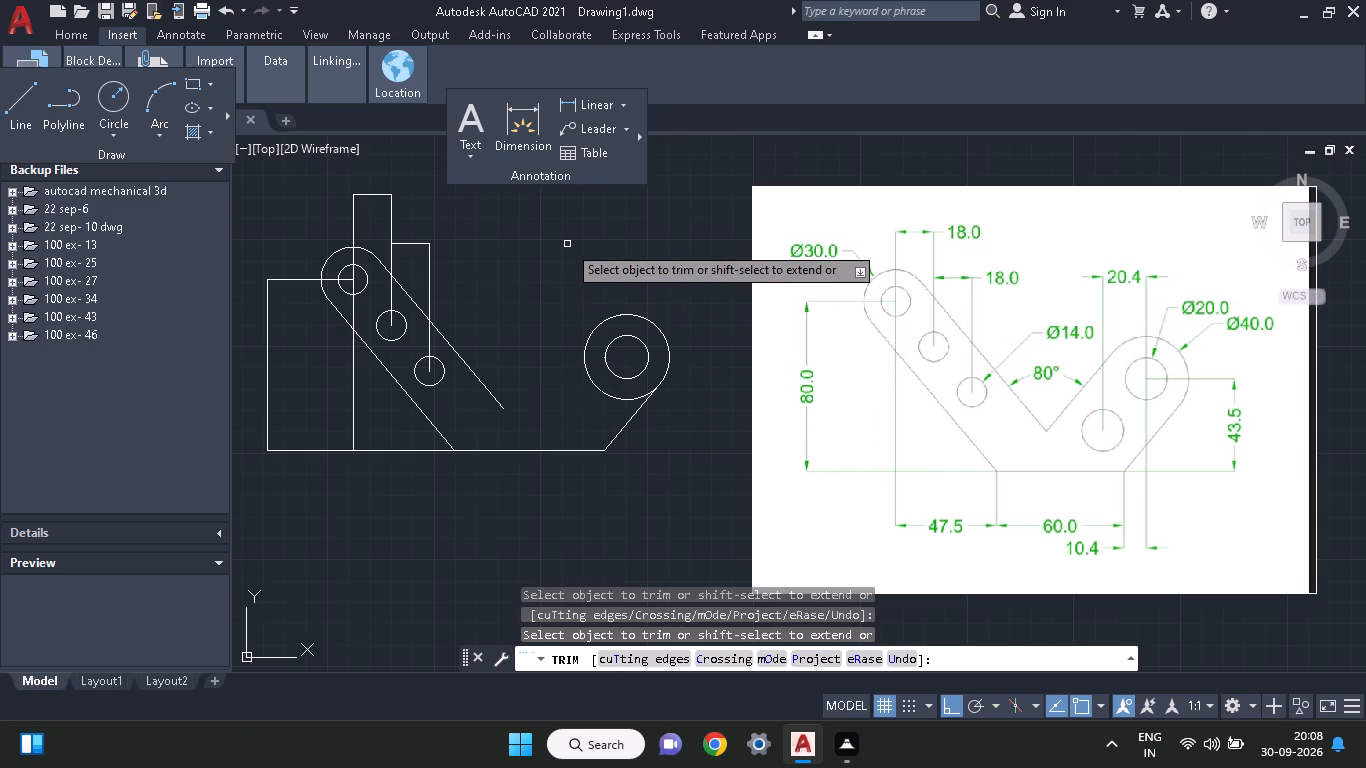
pyautogui.click(582, 252)
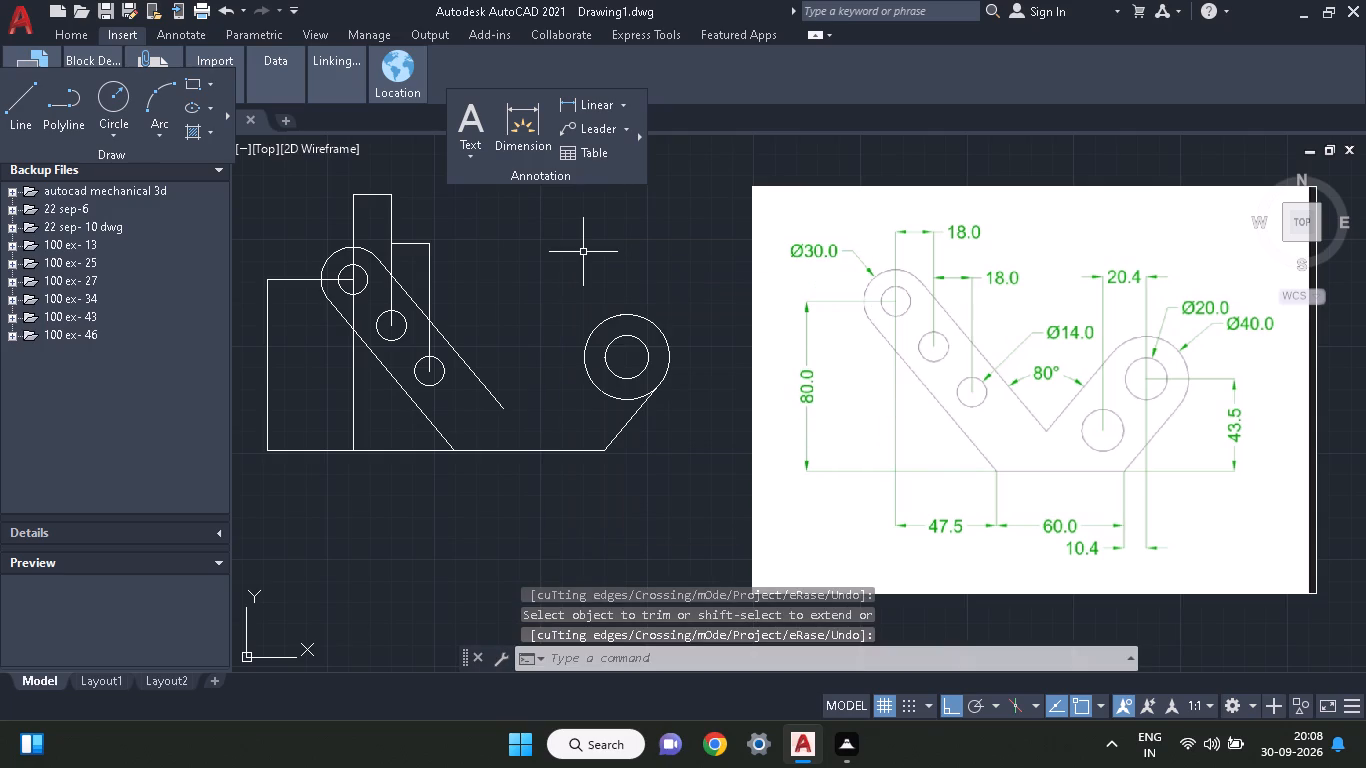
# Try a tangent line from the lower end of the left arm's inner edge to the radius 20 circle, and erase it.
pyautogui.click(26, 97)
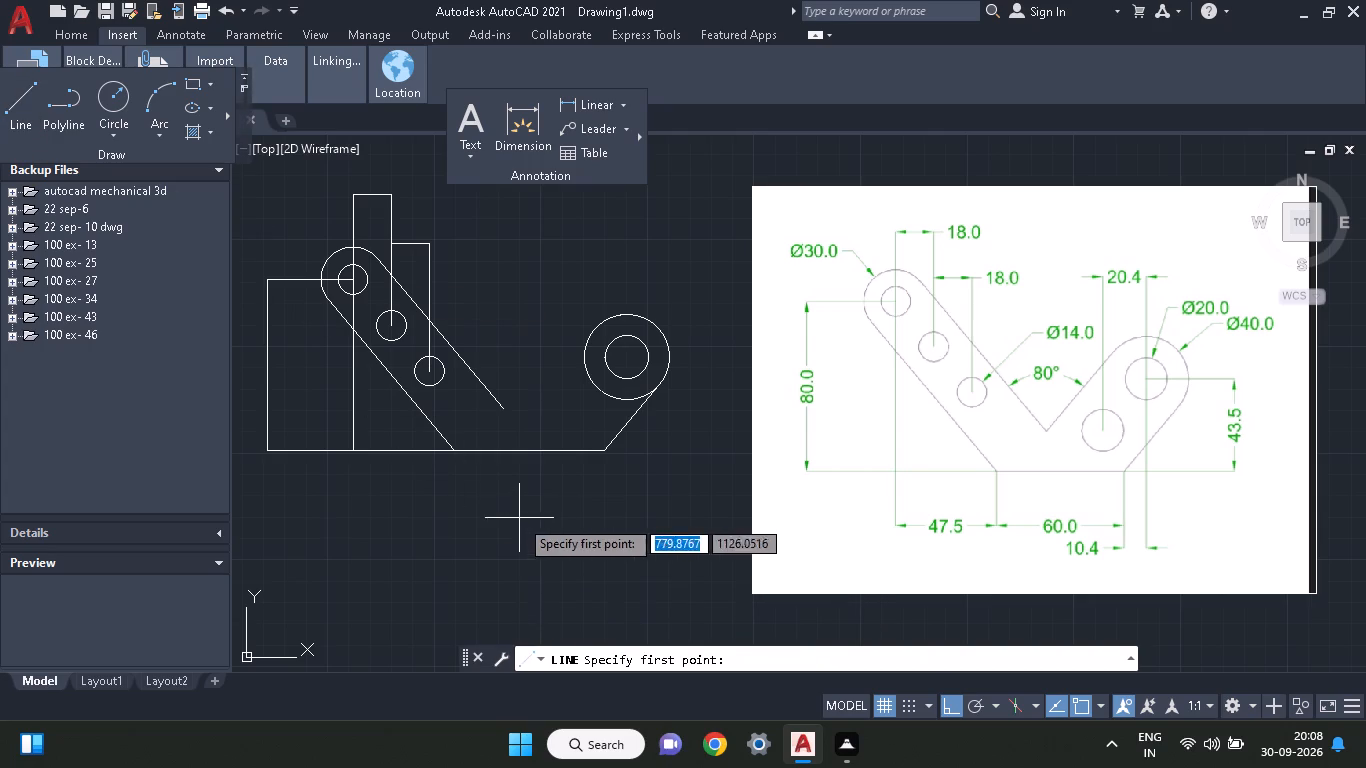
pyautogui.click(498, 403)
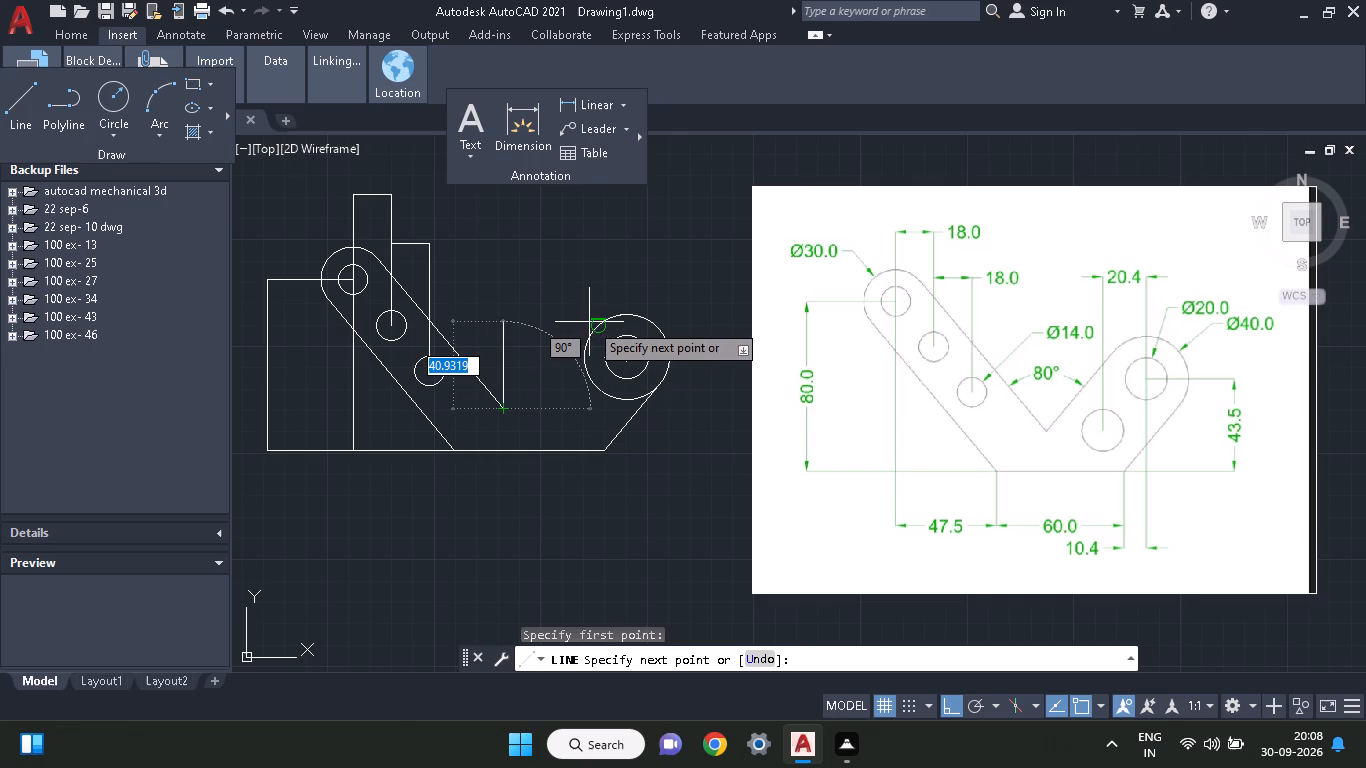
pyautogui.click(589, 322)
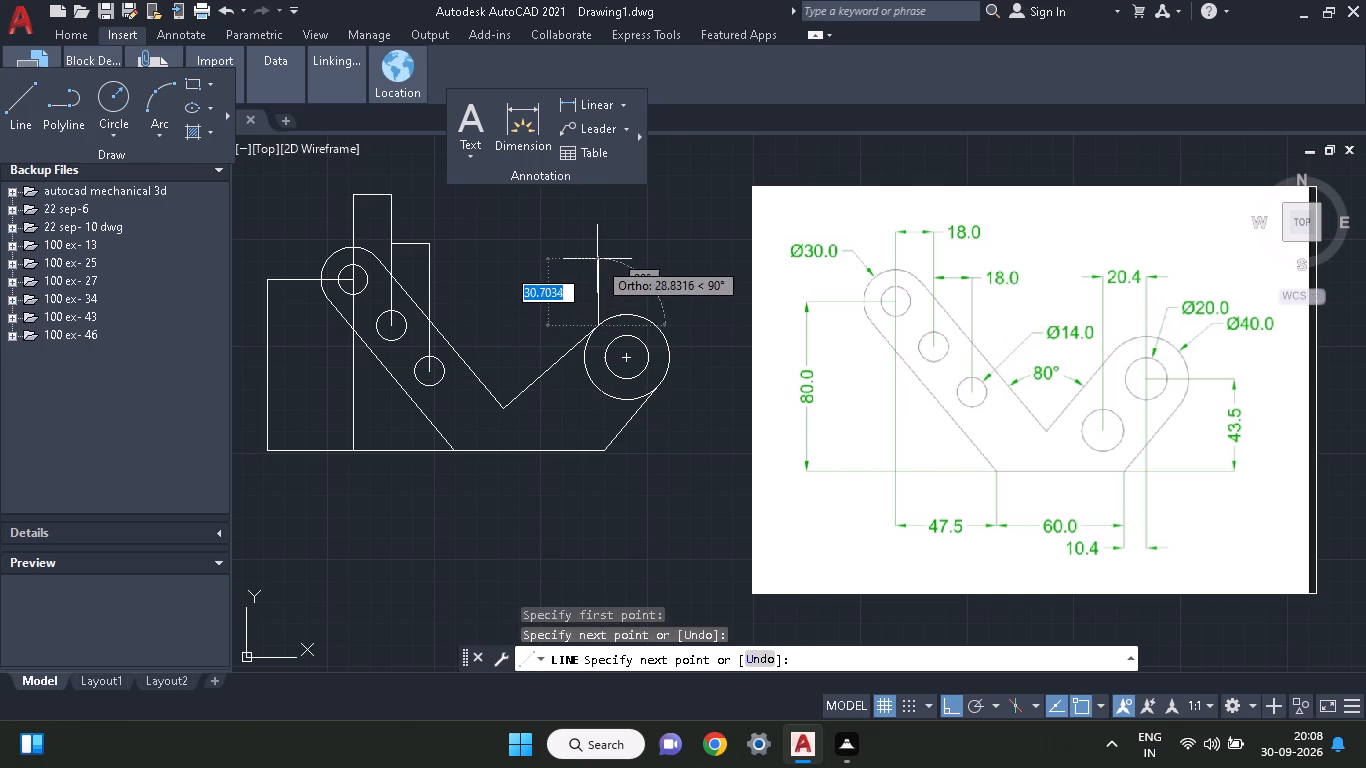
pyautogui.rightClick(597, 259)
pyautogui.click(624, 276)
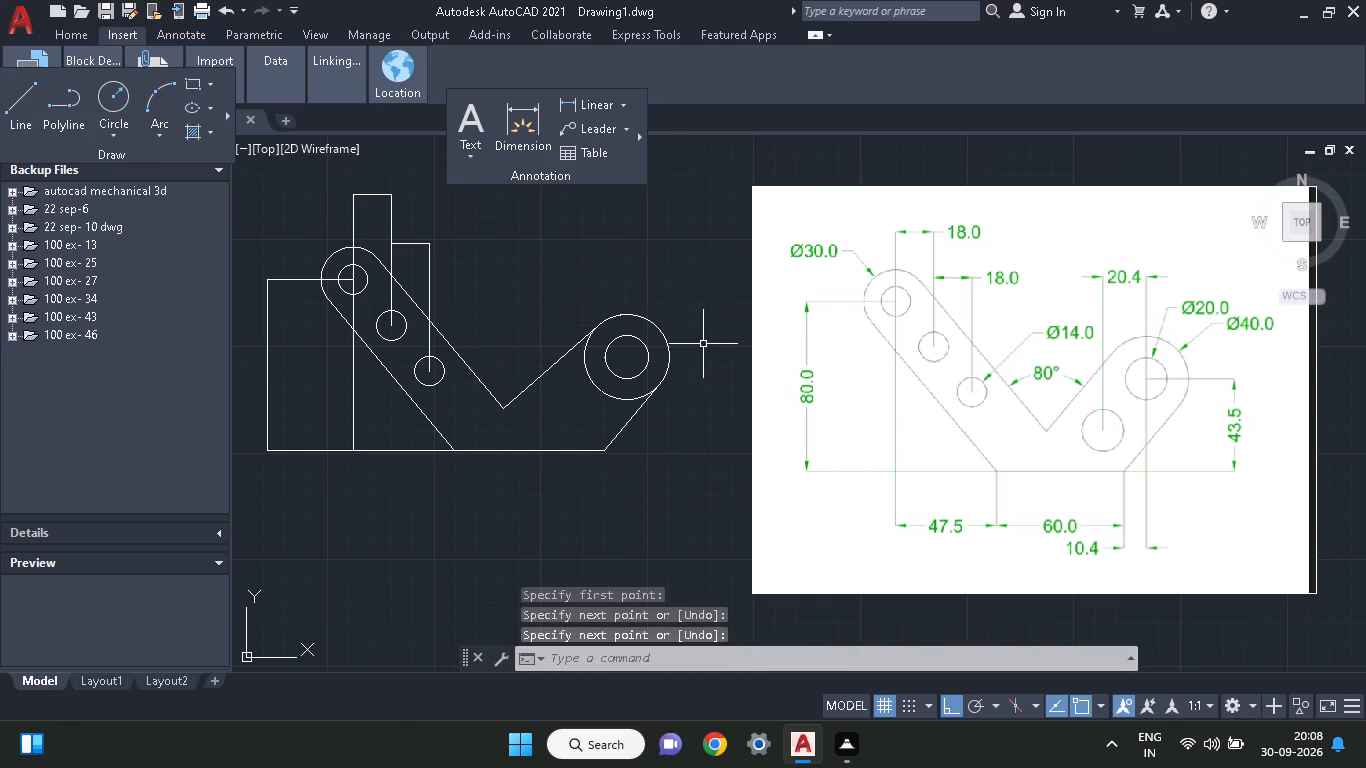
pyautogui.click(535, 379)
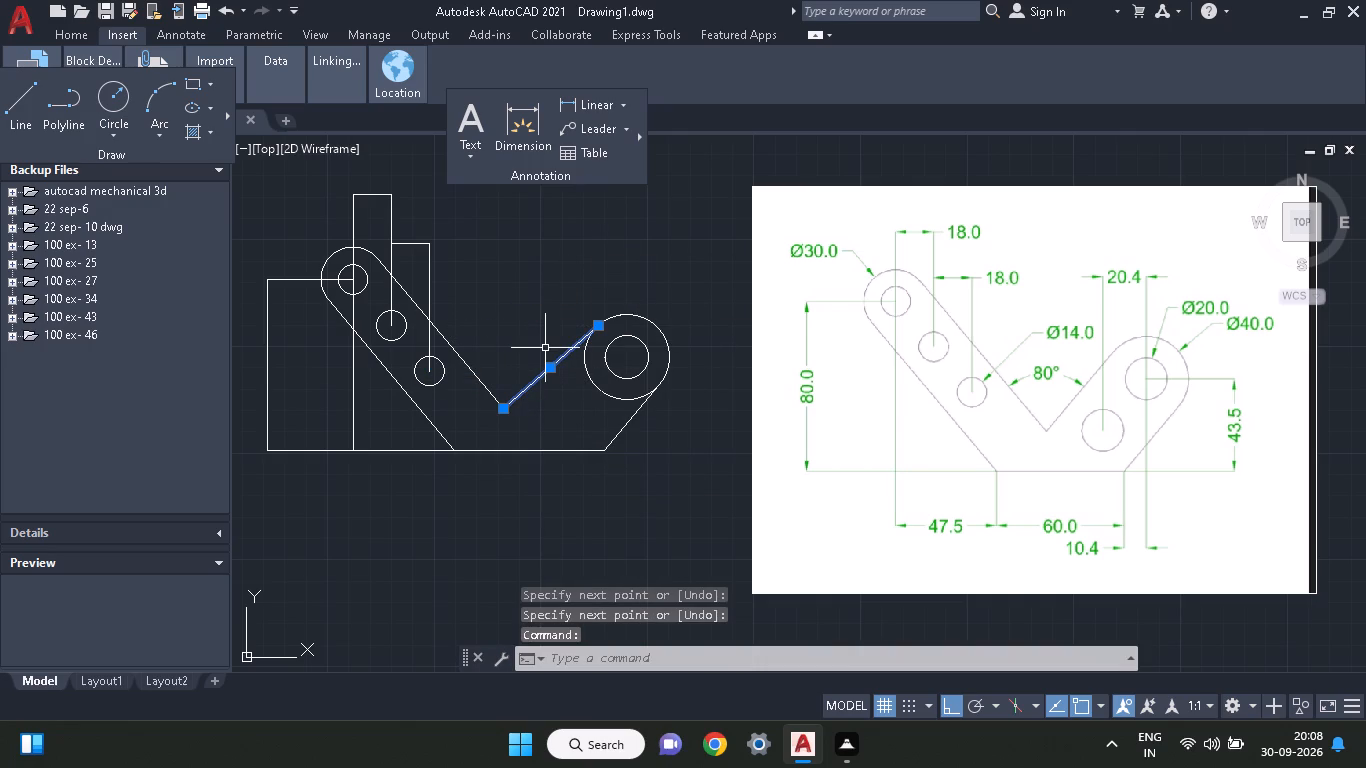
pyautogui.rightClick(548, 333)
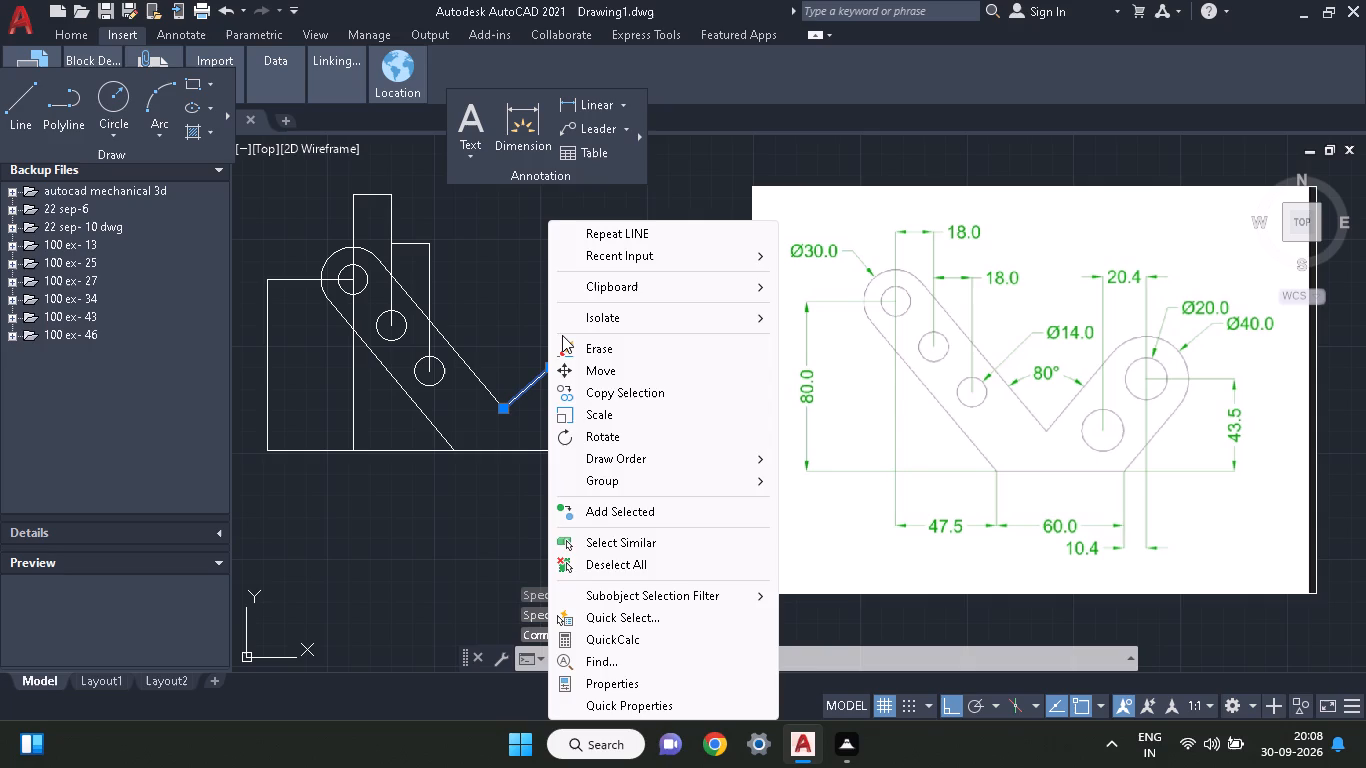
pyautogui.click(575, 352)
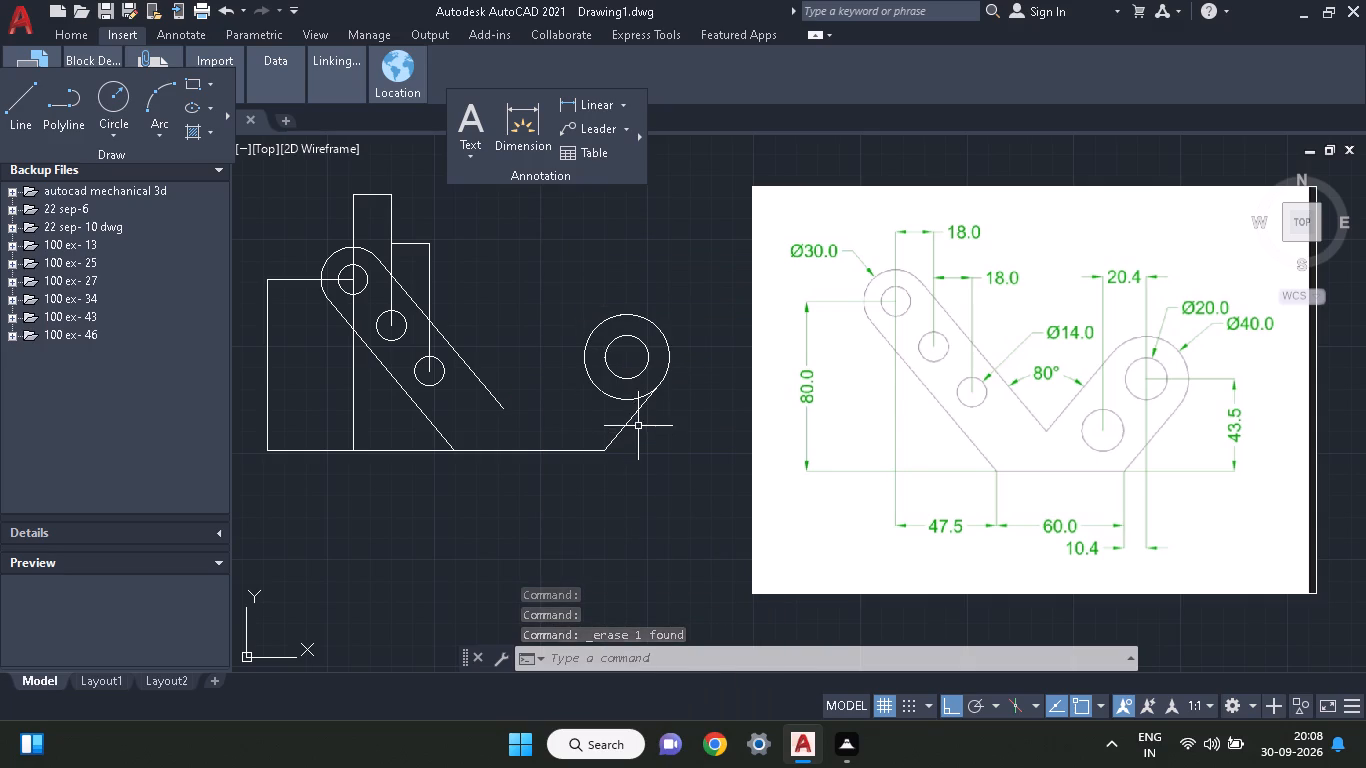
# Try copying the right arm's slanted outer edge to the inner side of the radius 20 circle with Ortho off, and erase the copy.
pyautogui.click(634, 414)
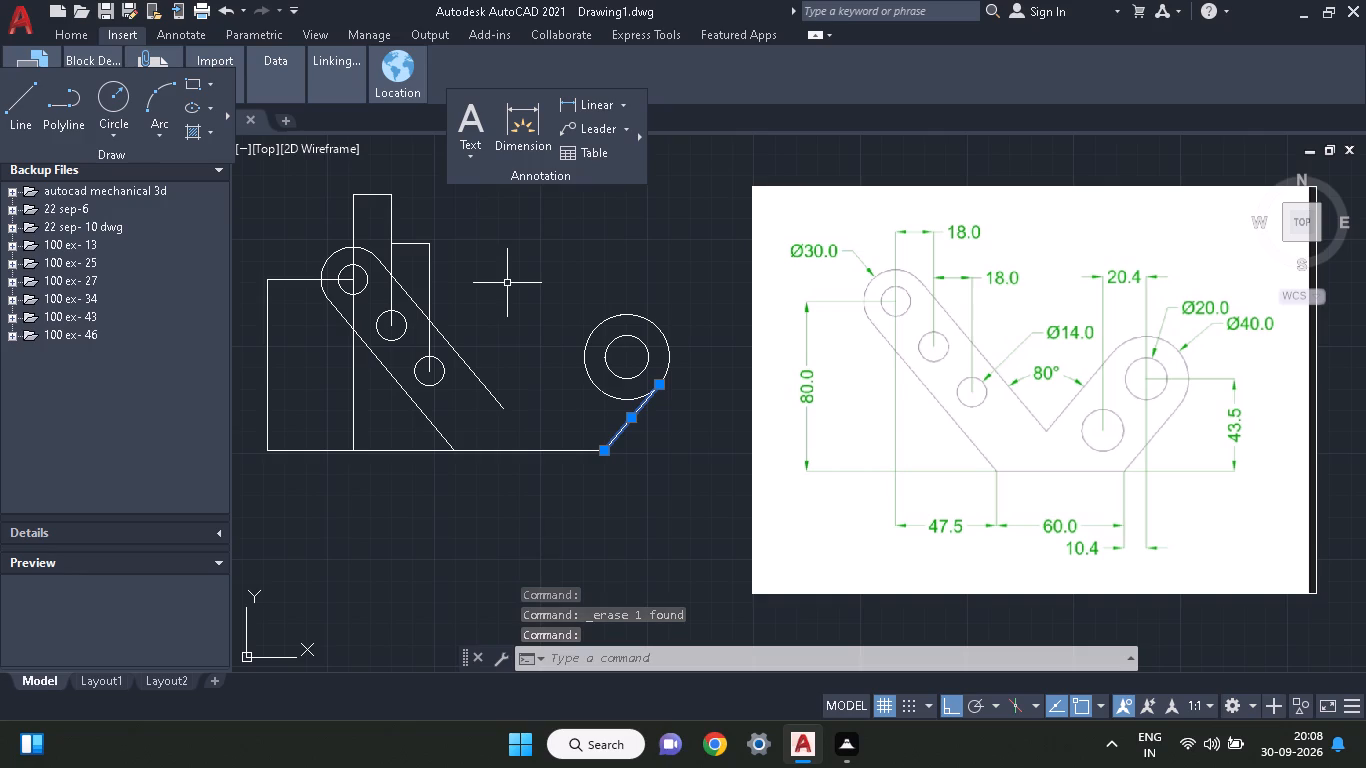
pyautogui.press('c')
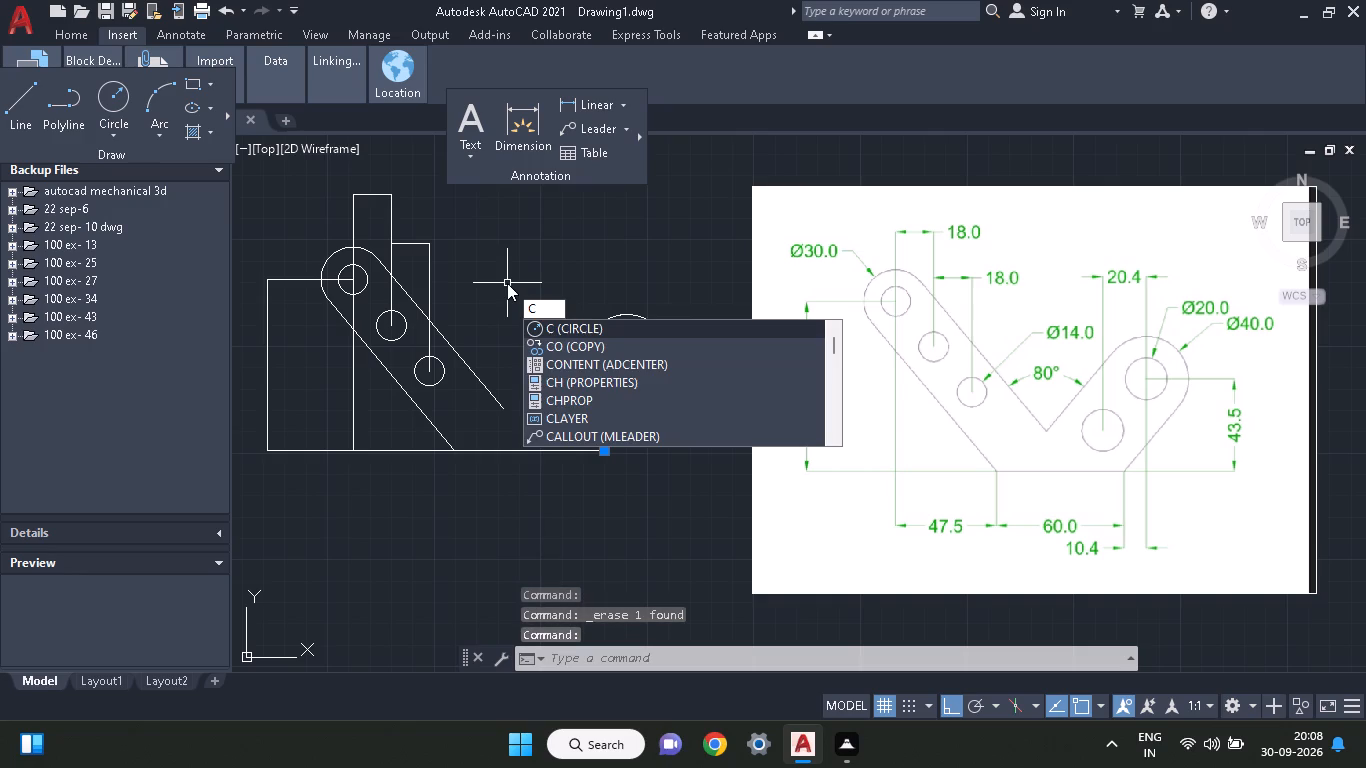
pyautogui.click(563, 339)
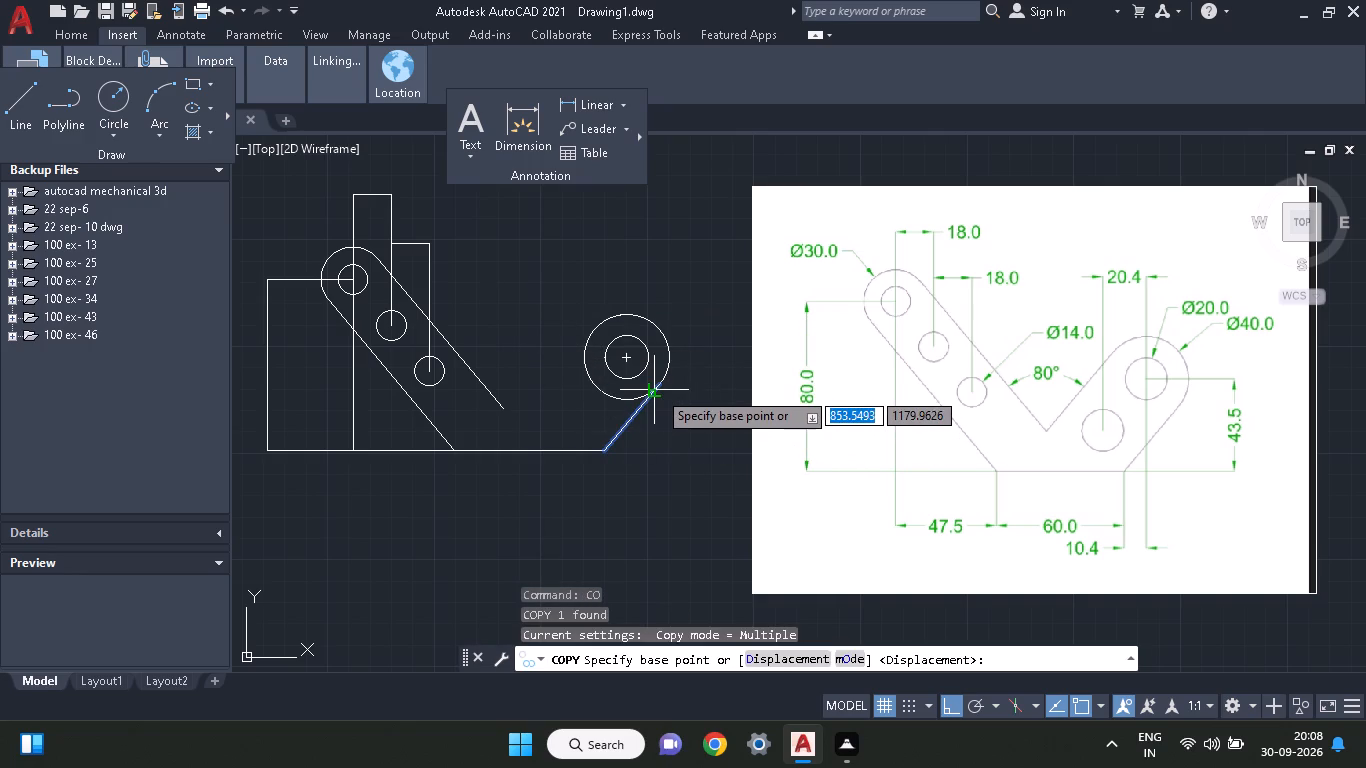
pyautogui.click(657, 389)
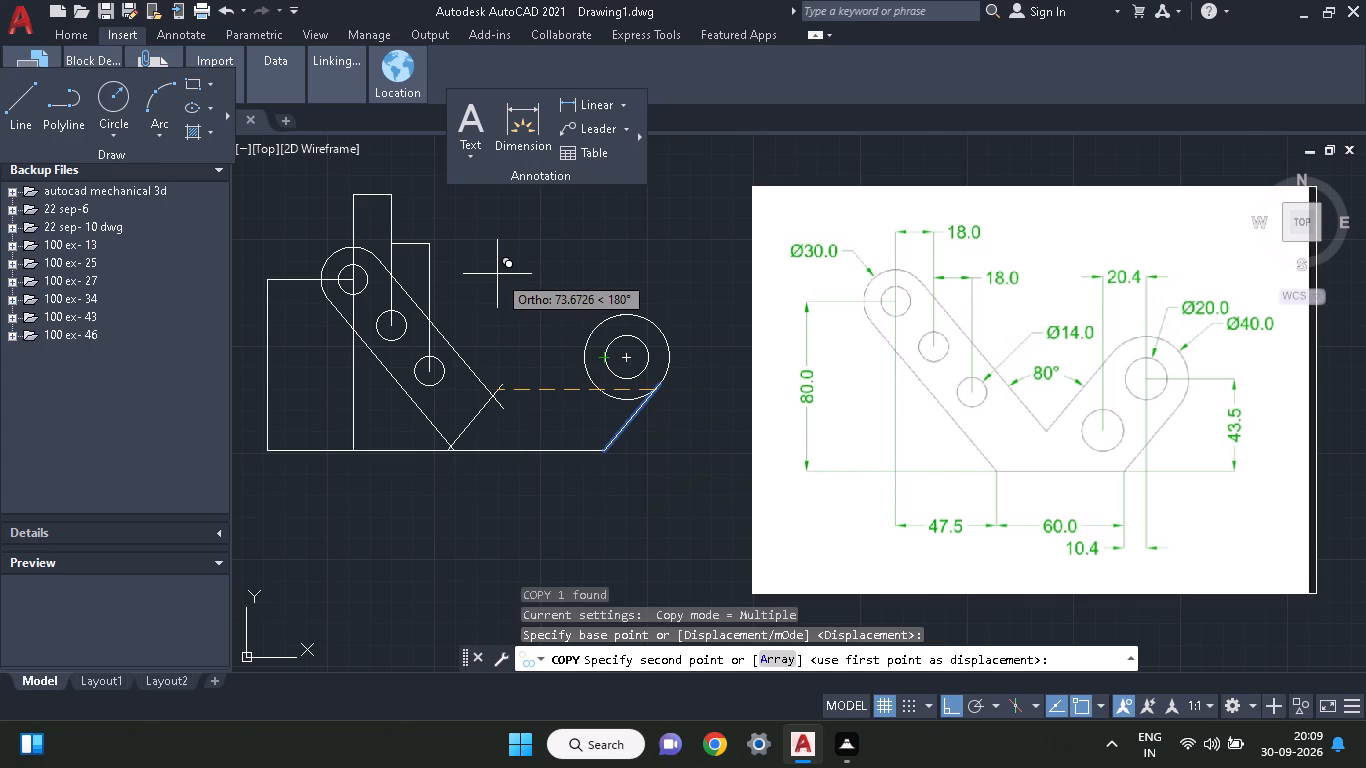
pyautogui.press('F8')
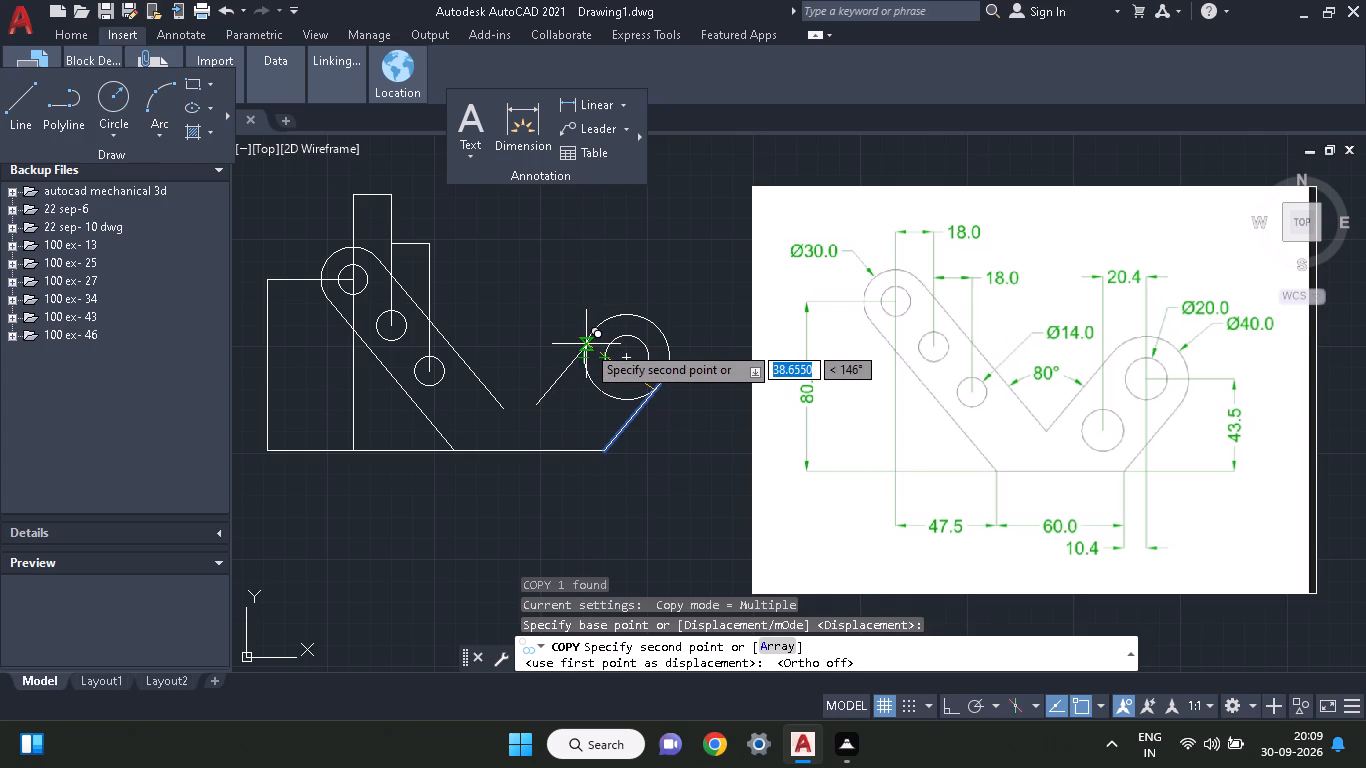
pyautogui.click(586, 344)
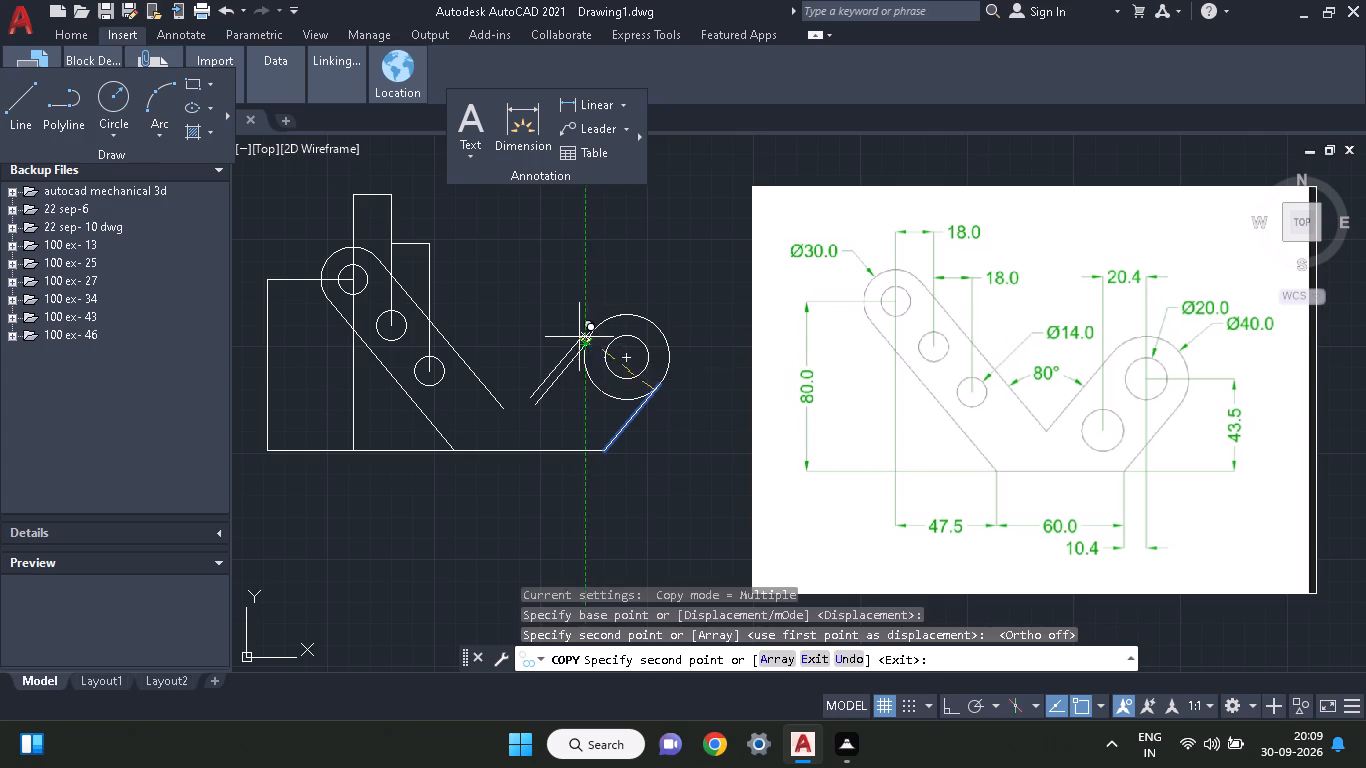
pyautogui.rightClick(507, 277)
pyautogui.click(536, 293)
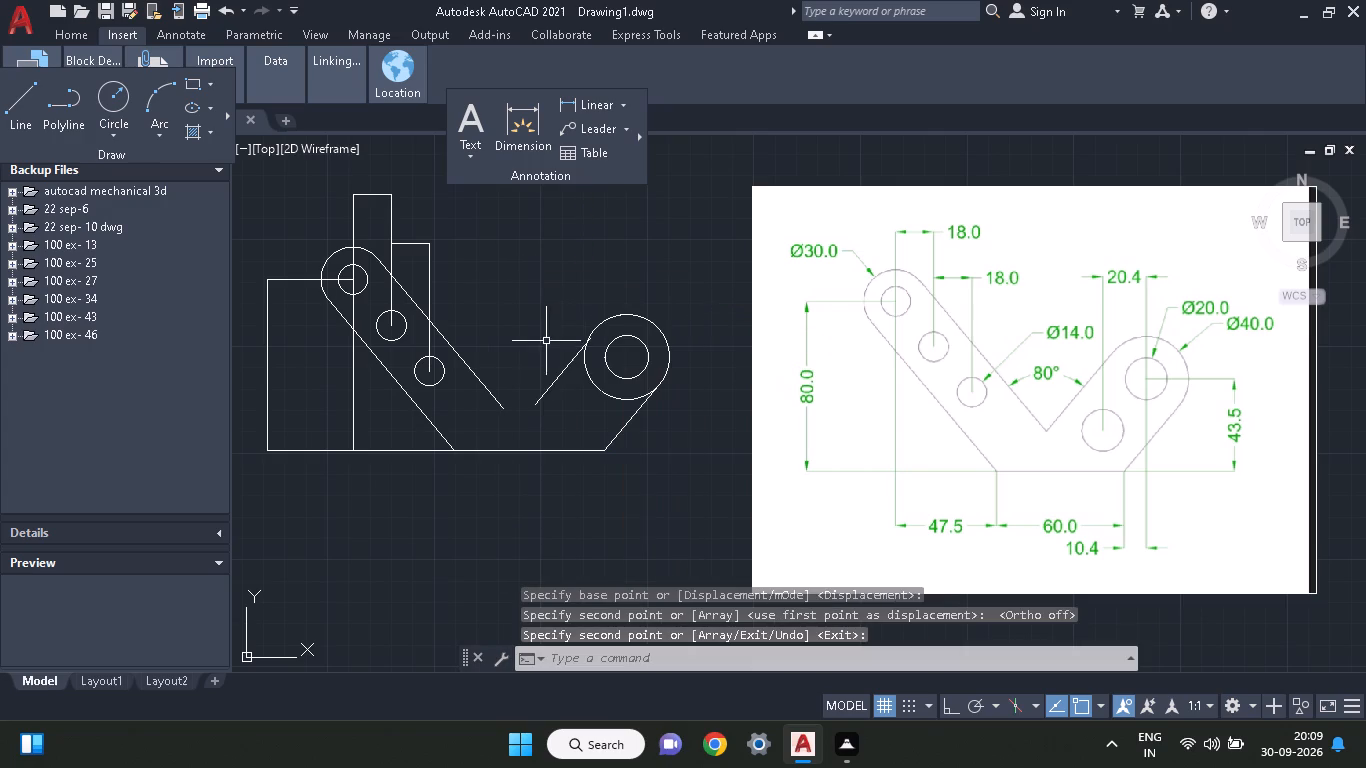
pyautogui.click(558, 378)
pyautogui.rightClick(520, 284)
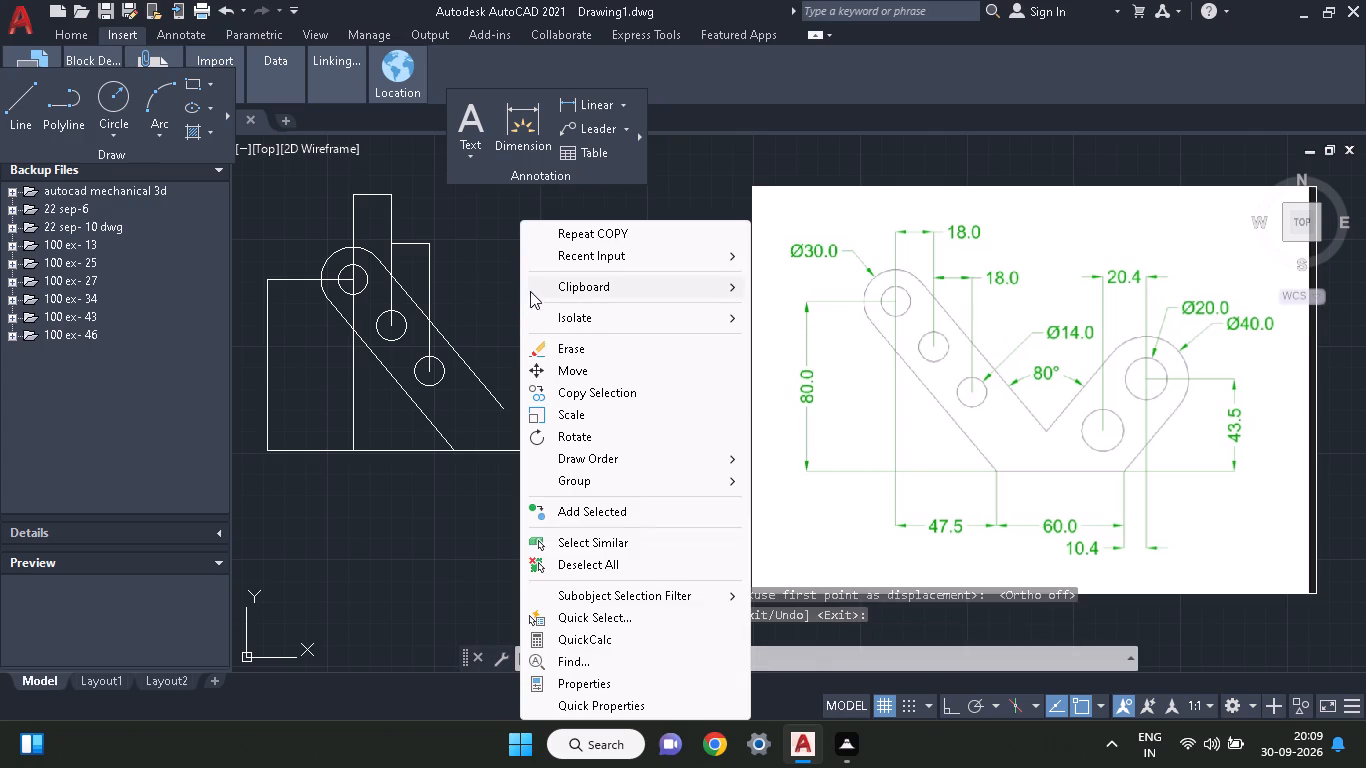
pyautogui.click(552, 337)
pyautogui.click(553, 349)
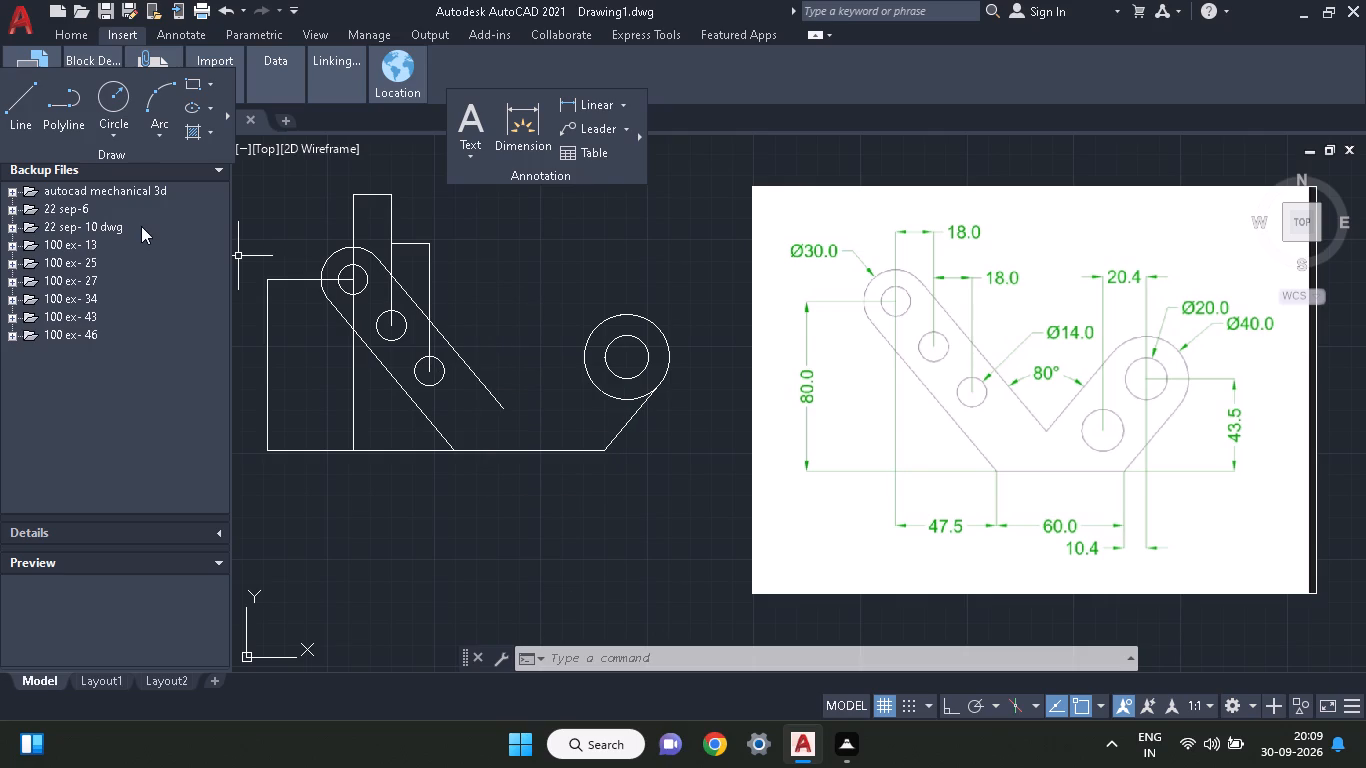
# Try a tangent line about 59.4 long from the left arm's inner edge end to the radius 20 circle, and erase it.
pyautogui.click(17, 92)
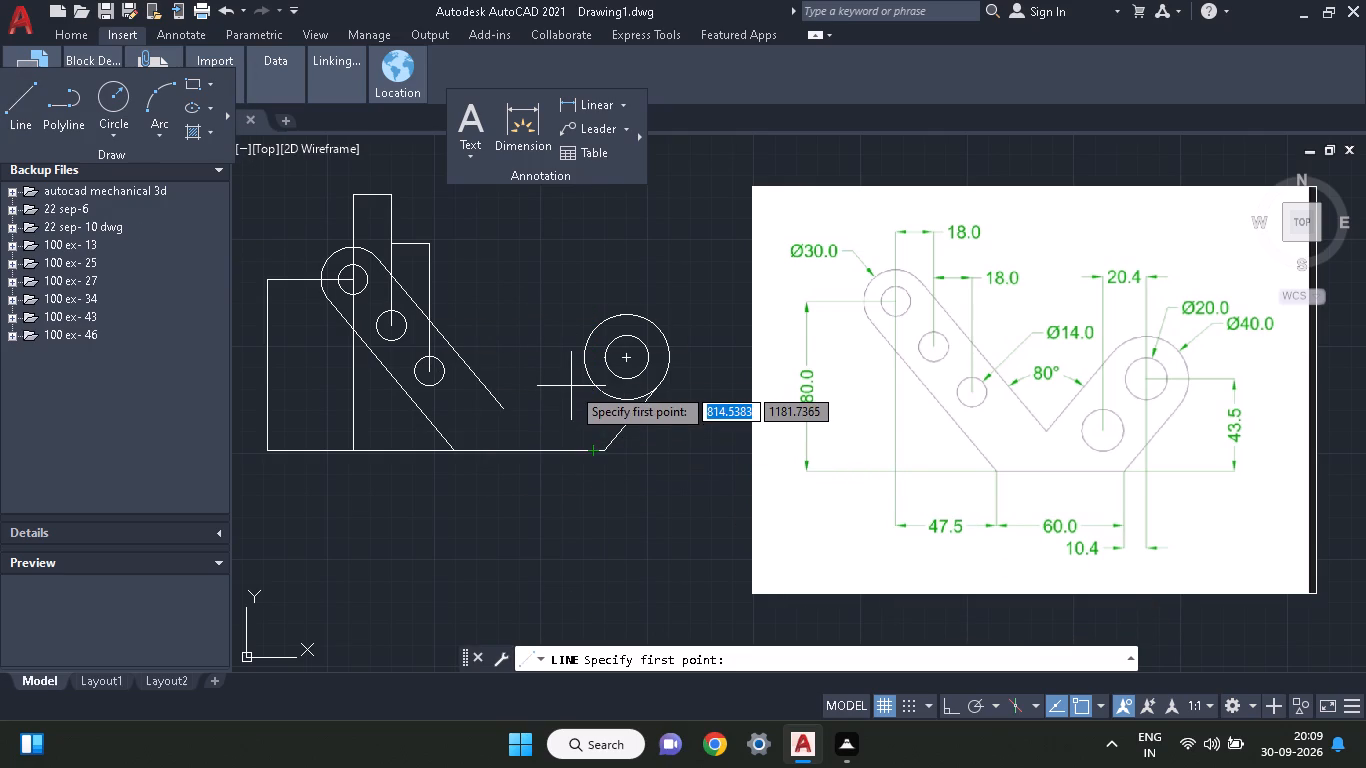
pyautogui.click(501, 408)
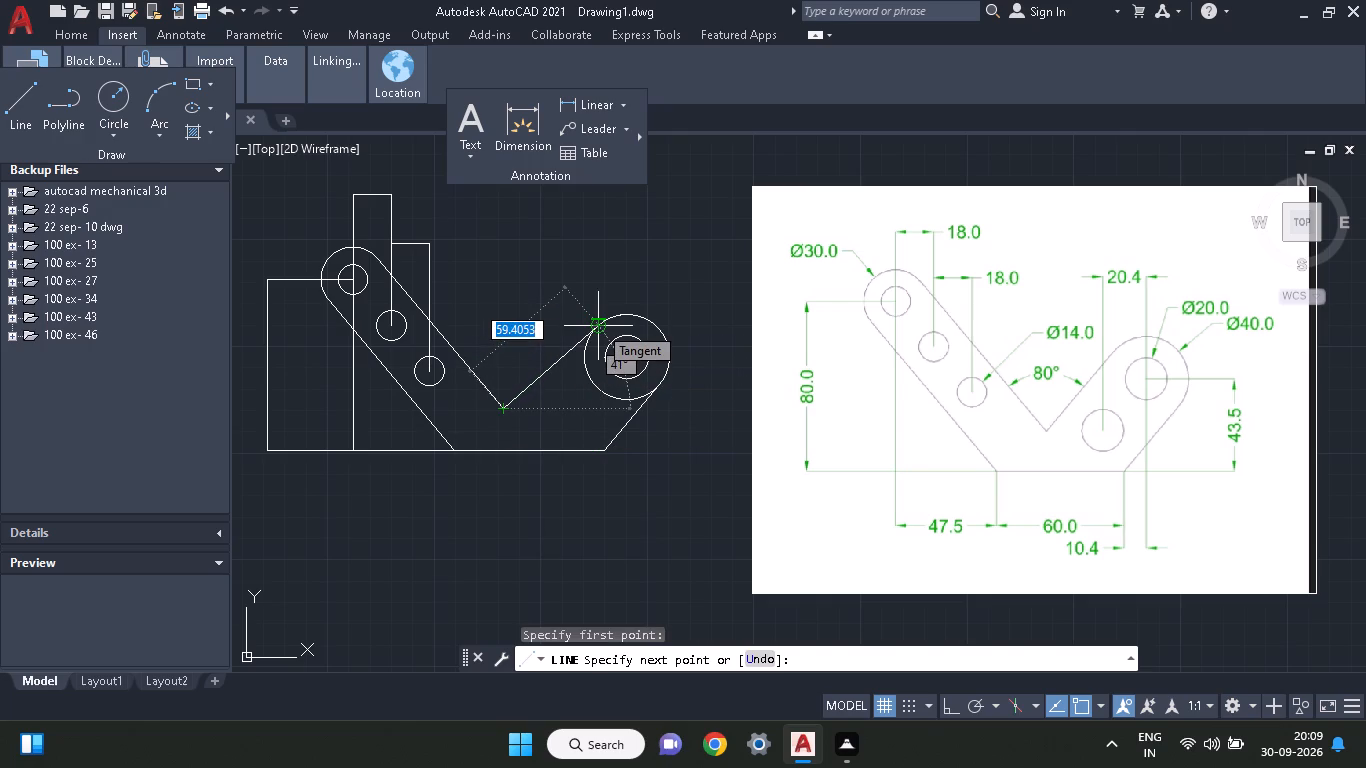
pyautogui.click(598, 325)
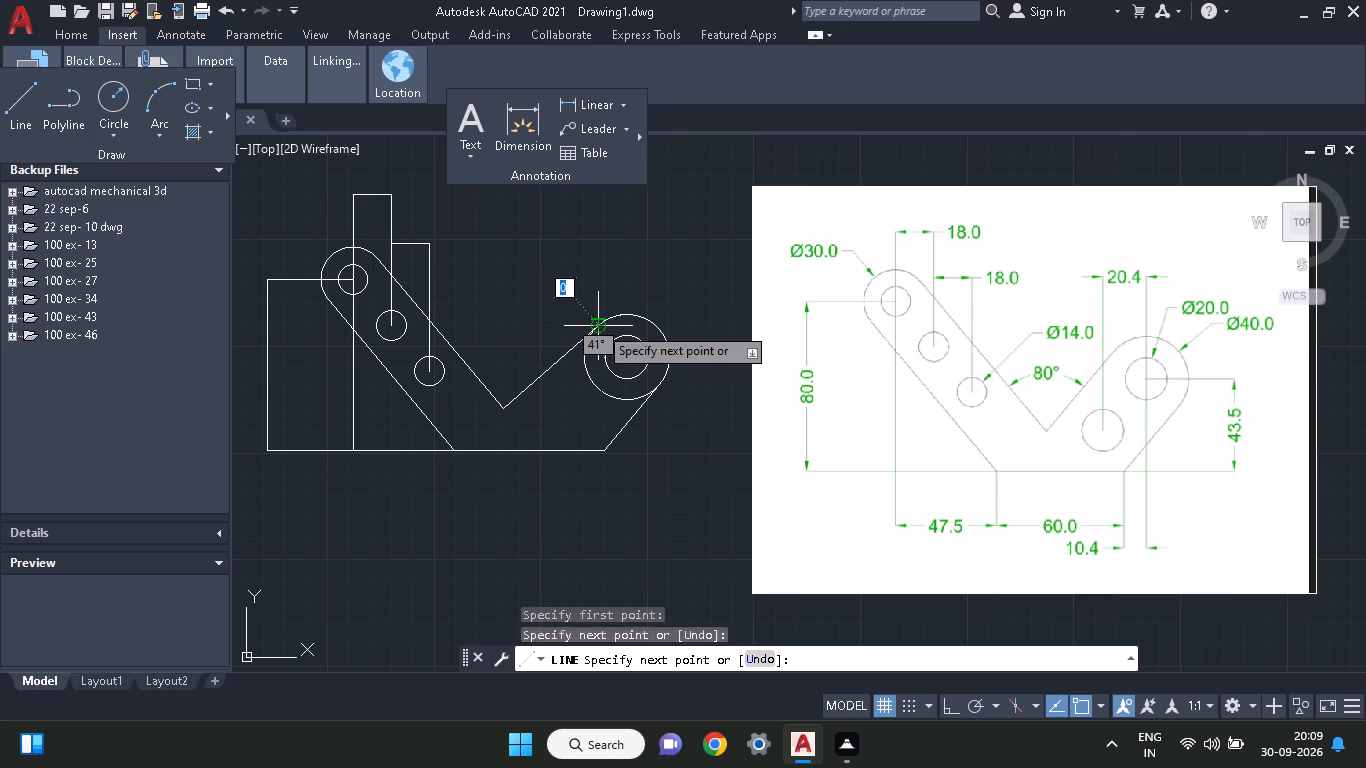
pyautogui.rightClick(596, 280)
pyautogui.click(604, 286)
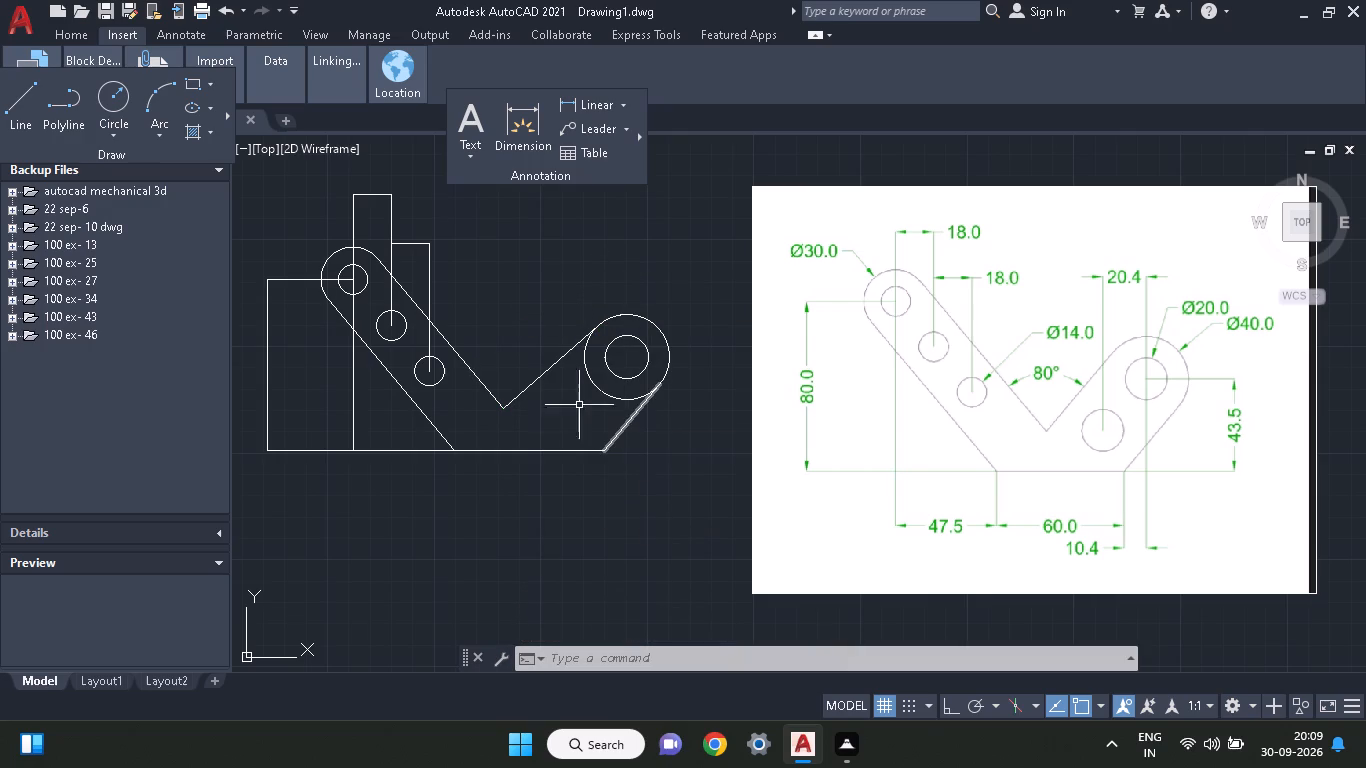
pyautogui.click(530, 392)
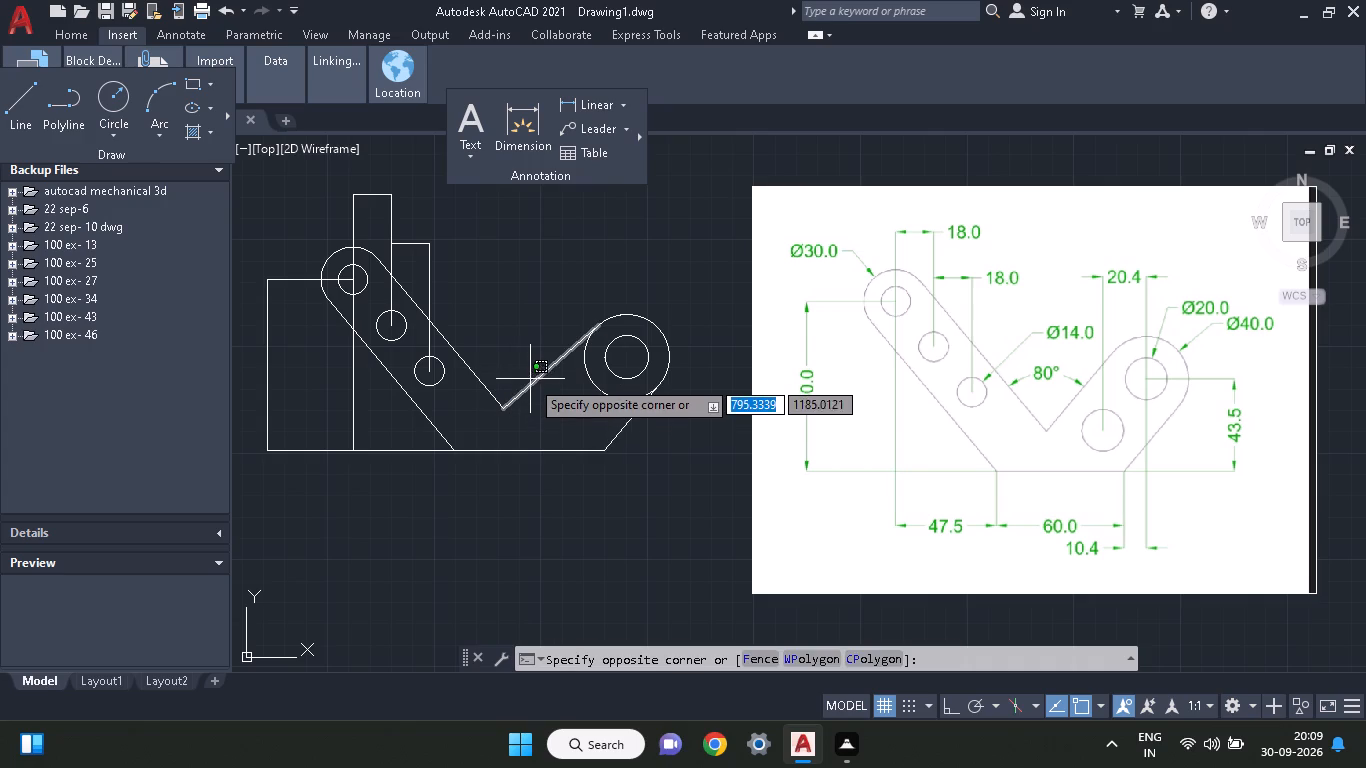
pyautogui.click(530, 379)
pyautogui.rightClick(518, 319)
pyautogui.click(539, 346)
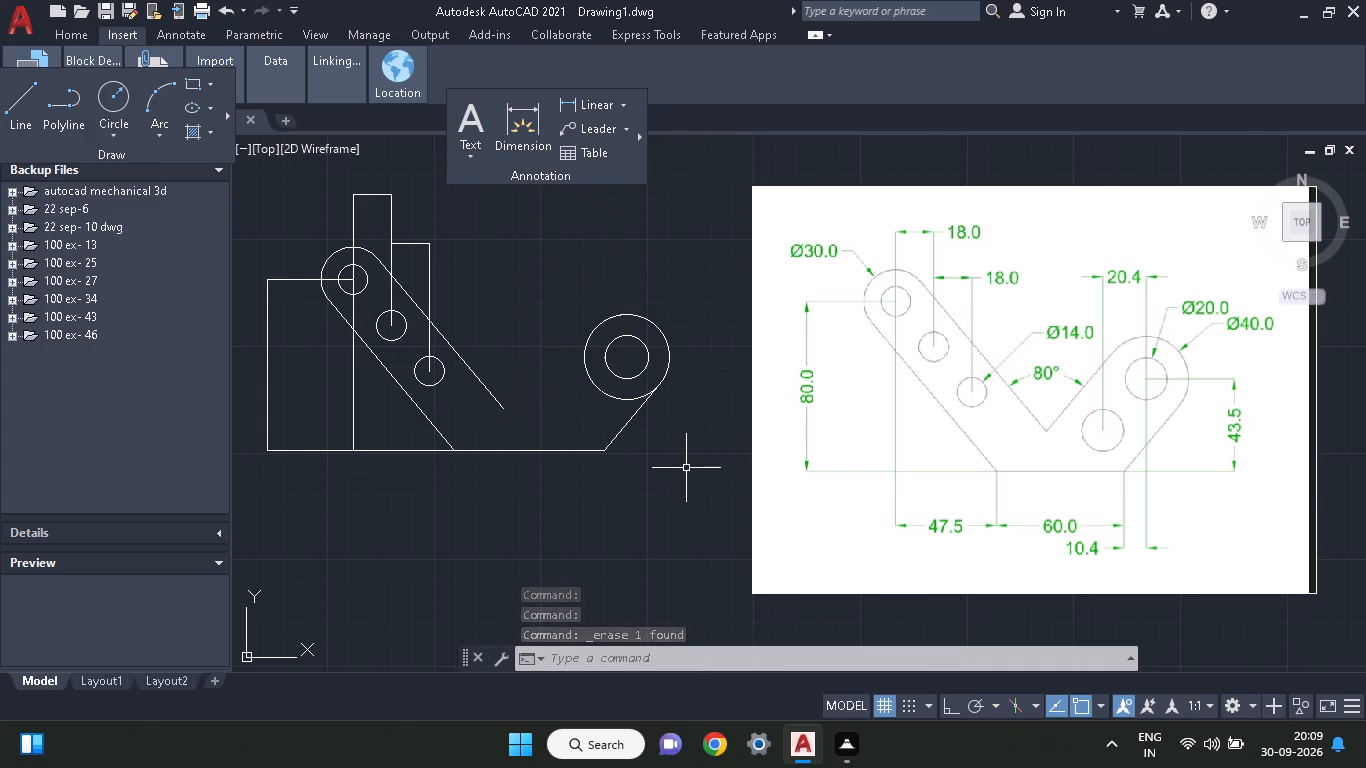
# Erase the right arm's slanted outer edge between the base line's end and the large circle.
pyautogui.click(636, 409)
pyautogui.rightClick(552, 303)
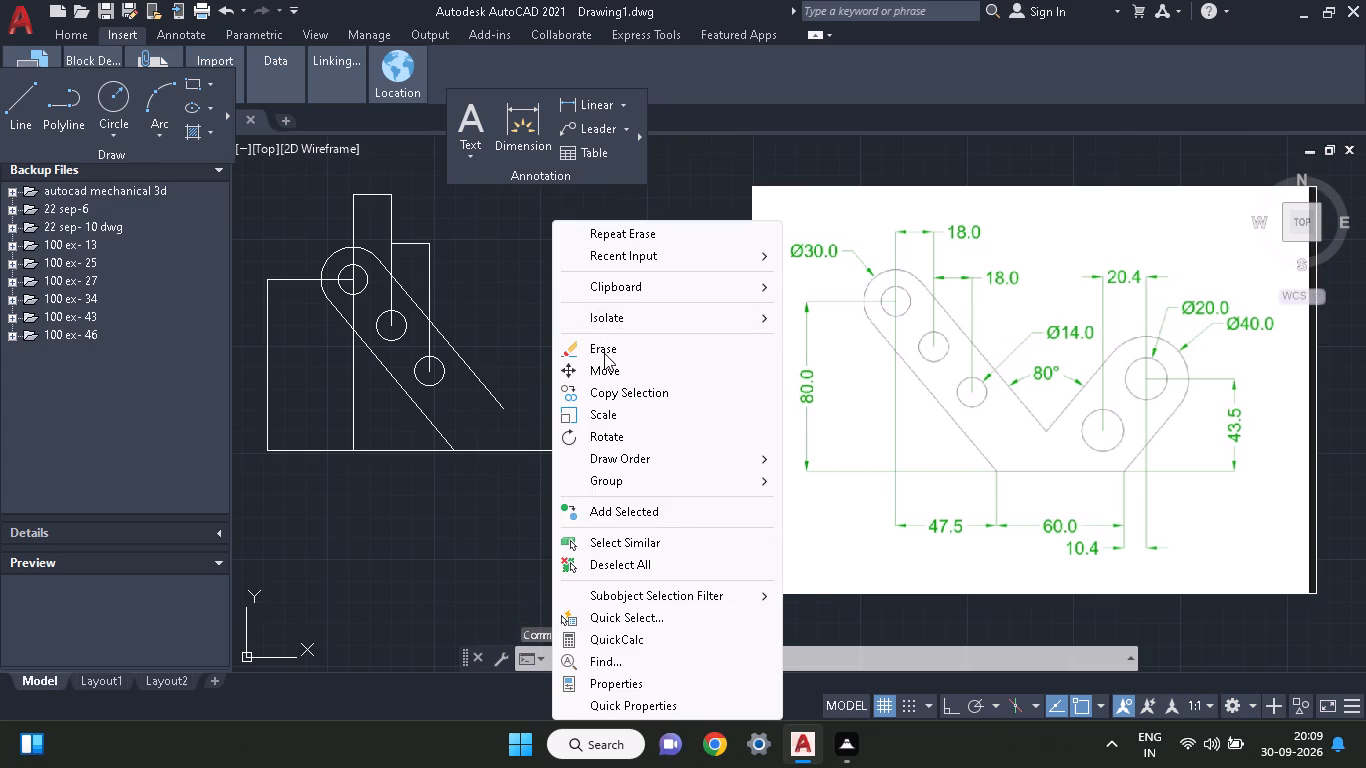
pyautogui.click(604, 353)
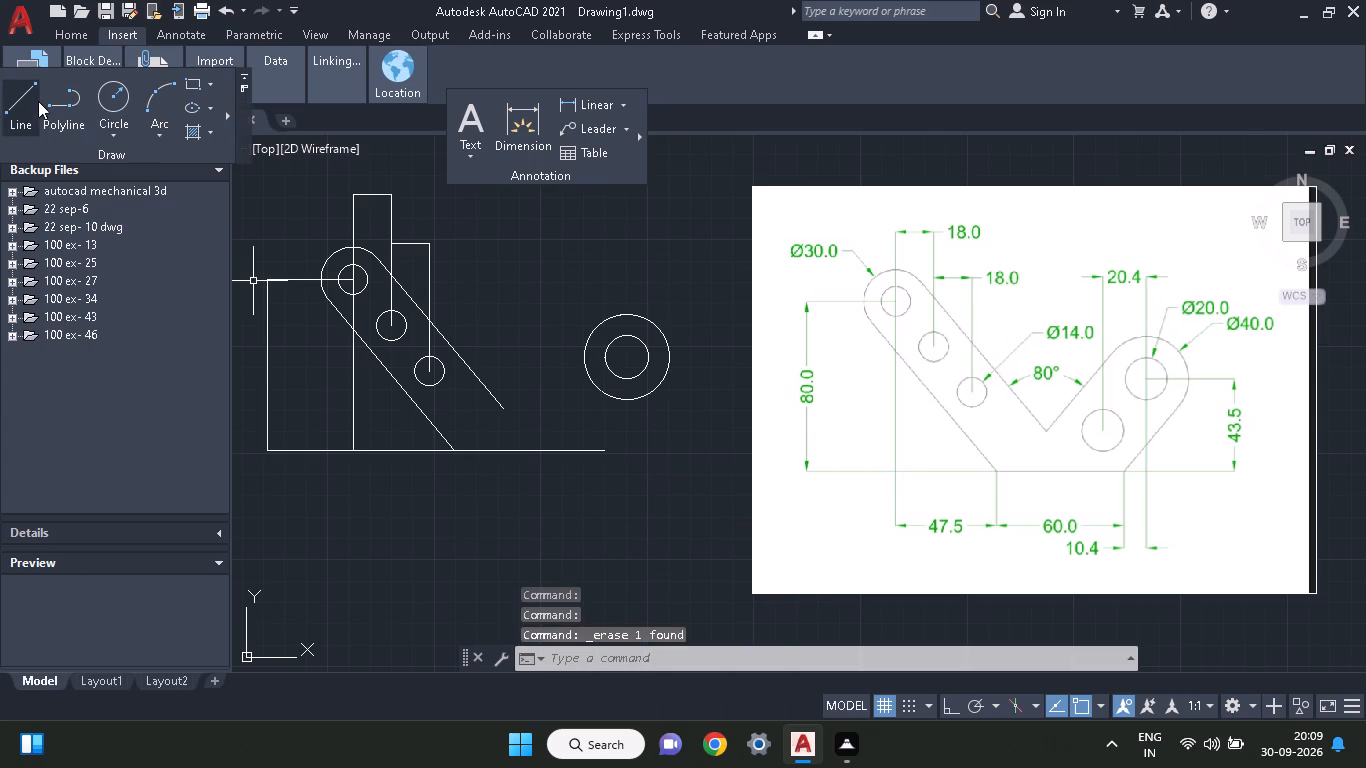
# Draw the right arm's inner edge as a line from the left arm's inner edge end to the upper side of the Ø40 circle.
pyautogui.click(27, 103)
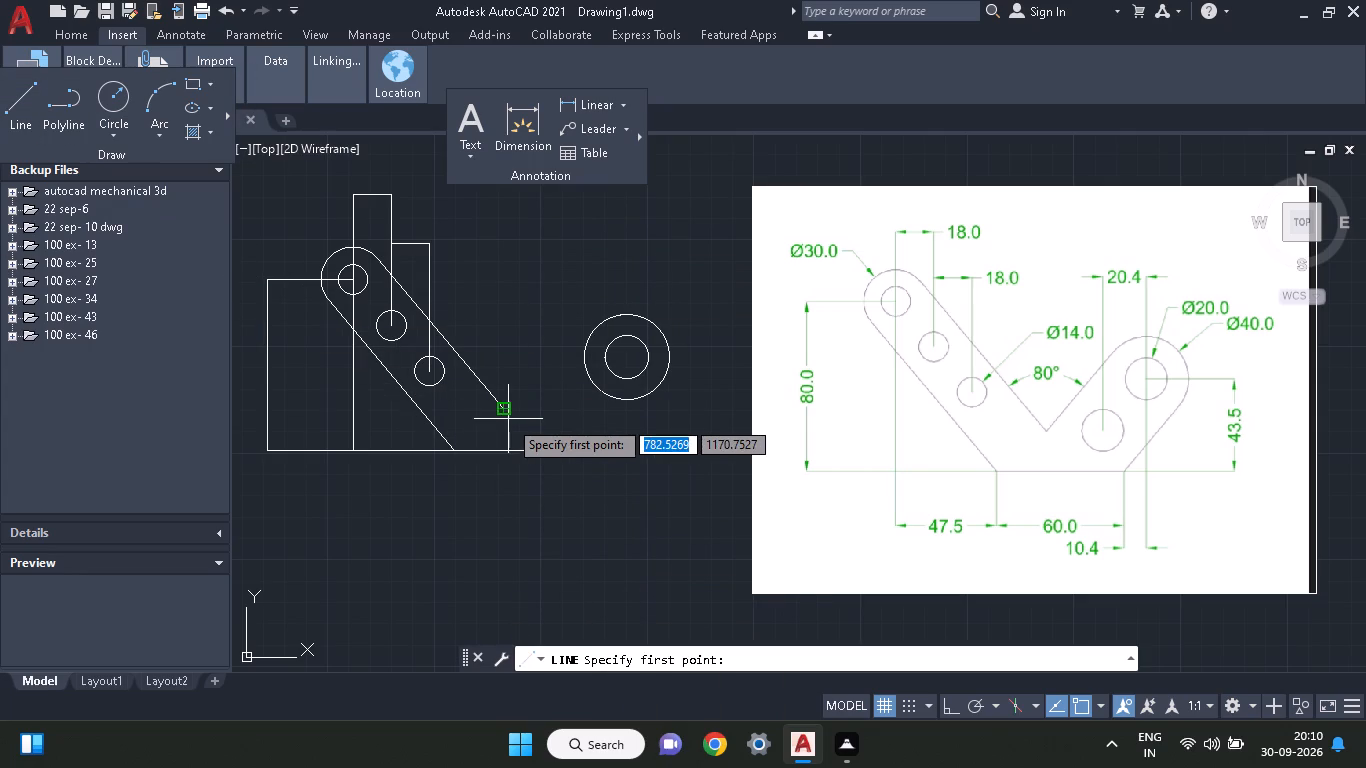
pyautogui.click(507, 415)
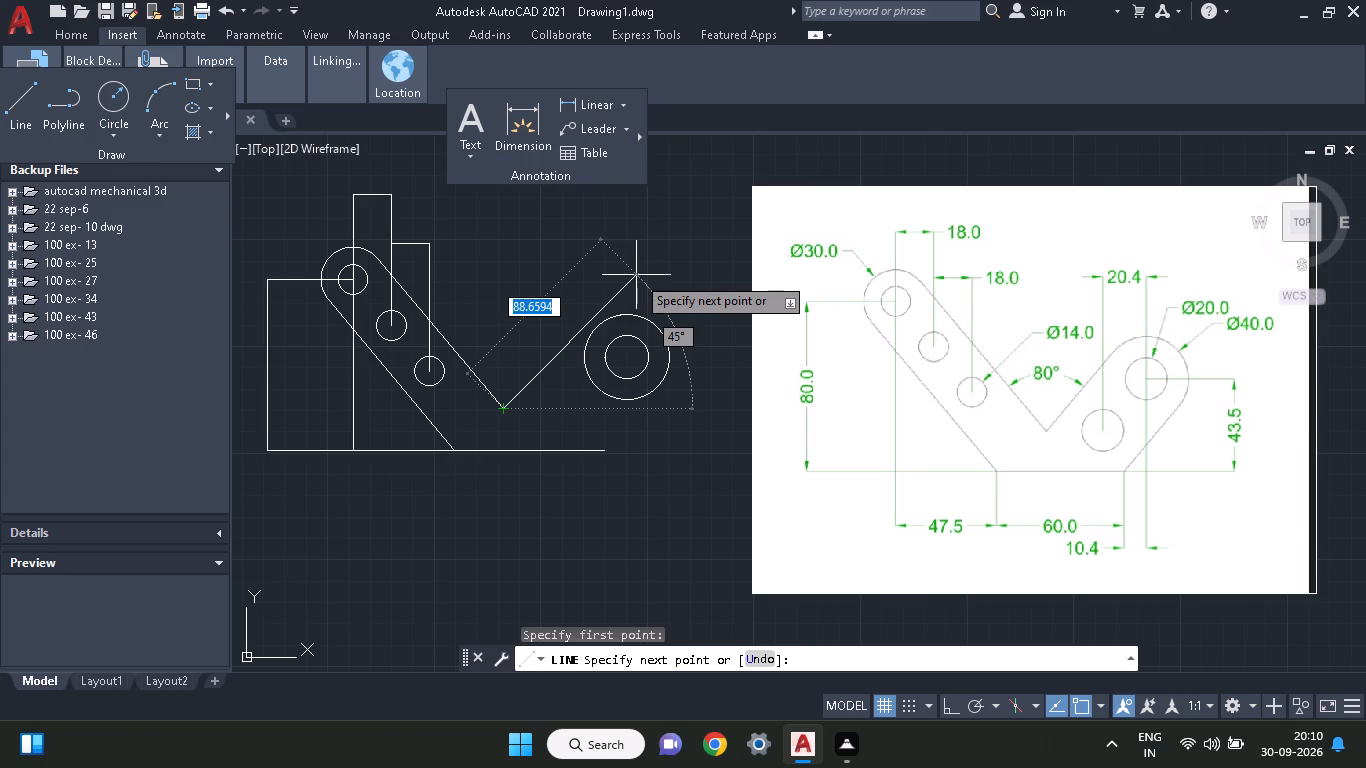
pyautogui.click(599, 321)
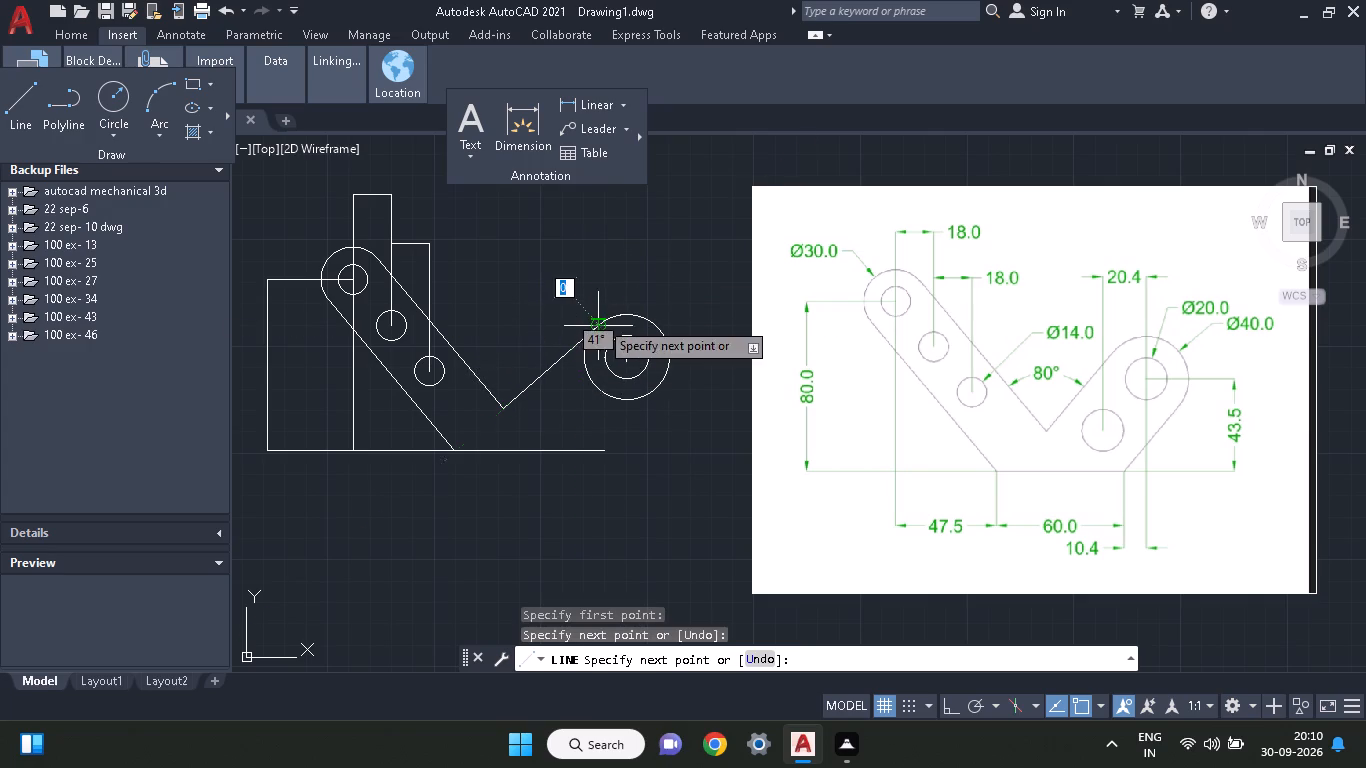
pyautogui.rightClick(616, 247)
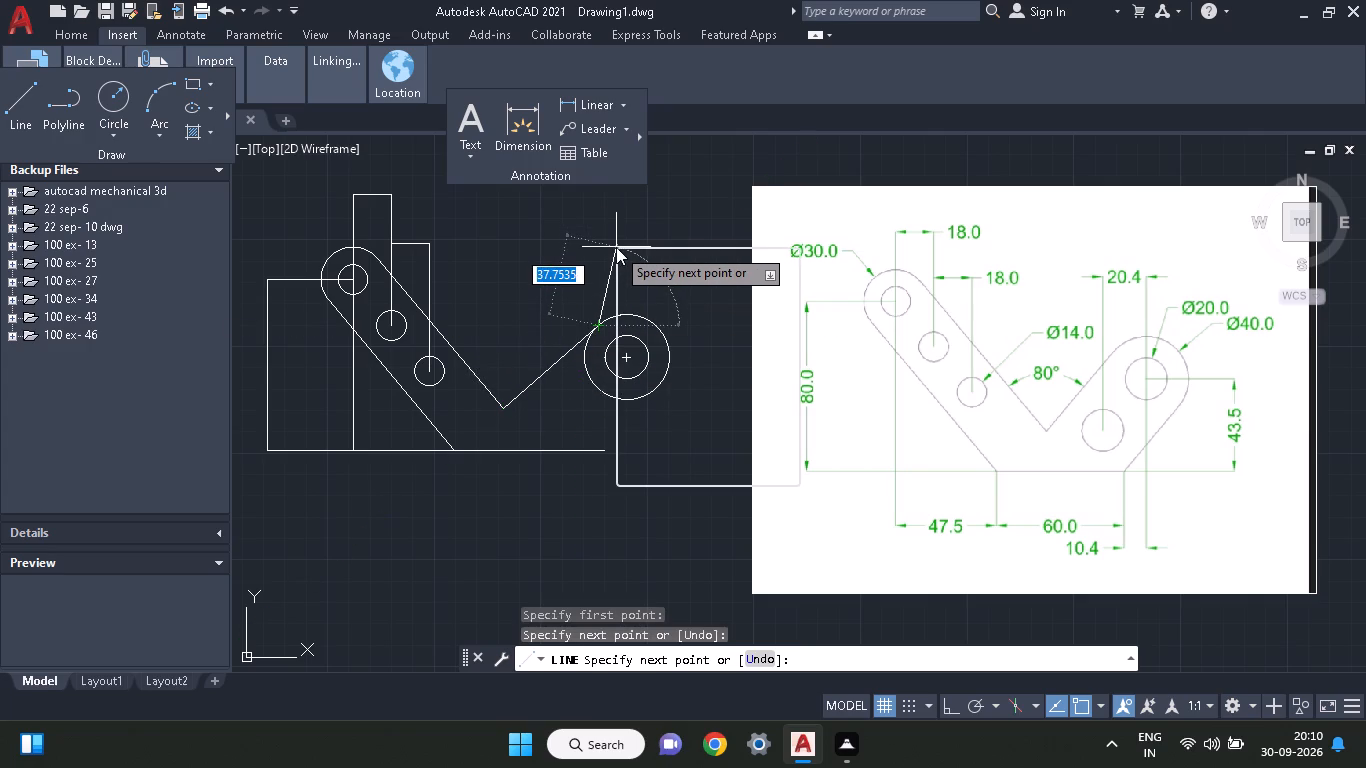
pyautogui.click(623, 257)
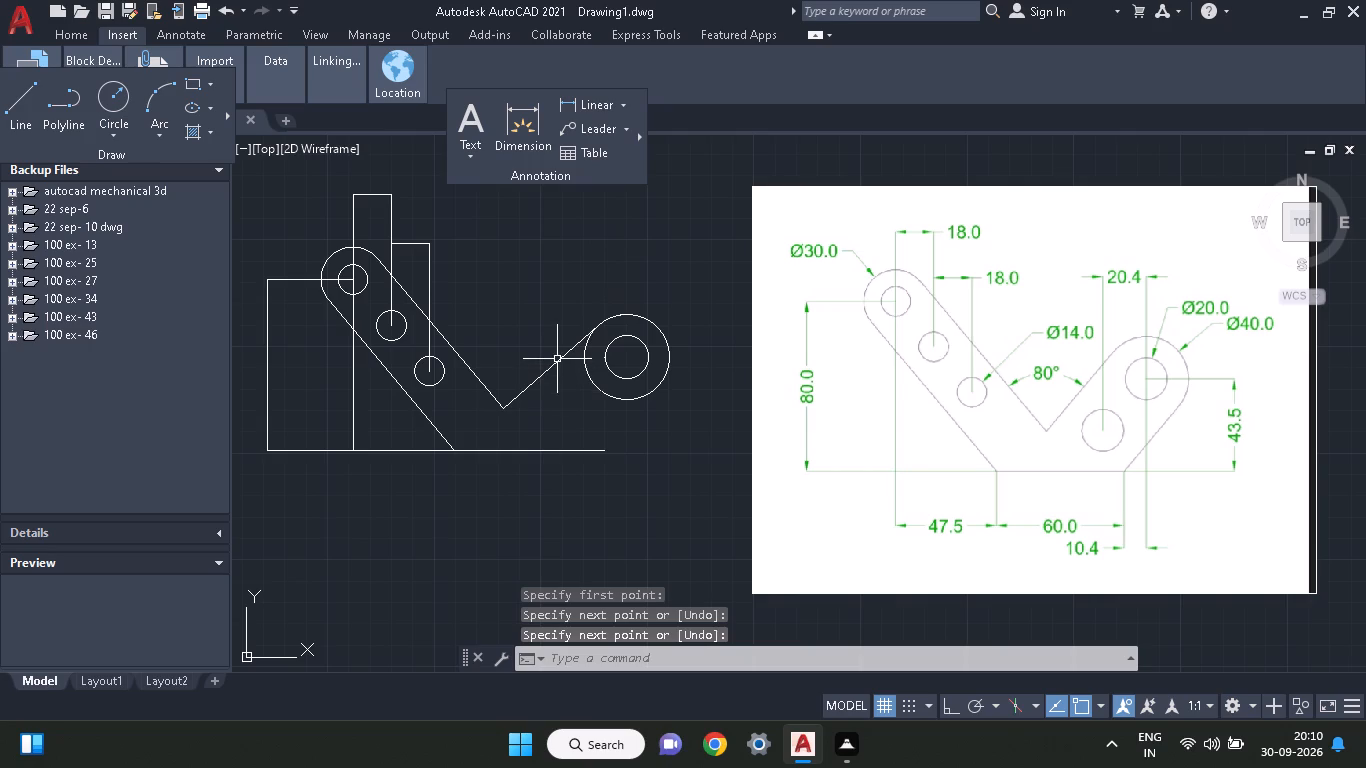
# Copy the right arm's inner edge from its upper endpoint to the opposite lower side of the Ø40 circle.
pyautogui.click(557, 360)
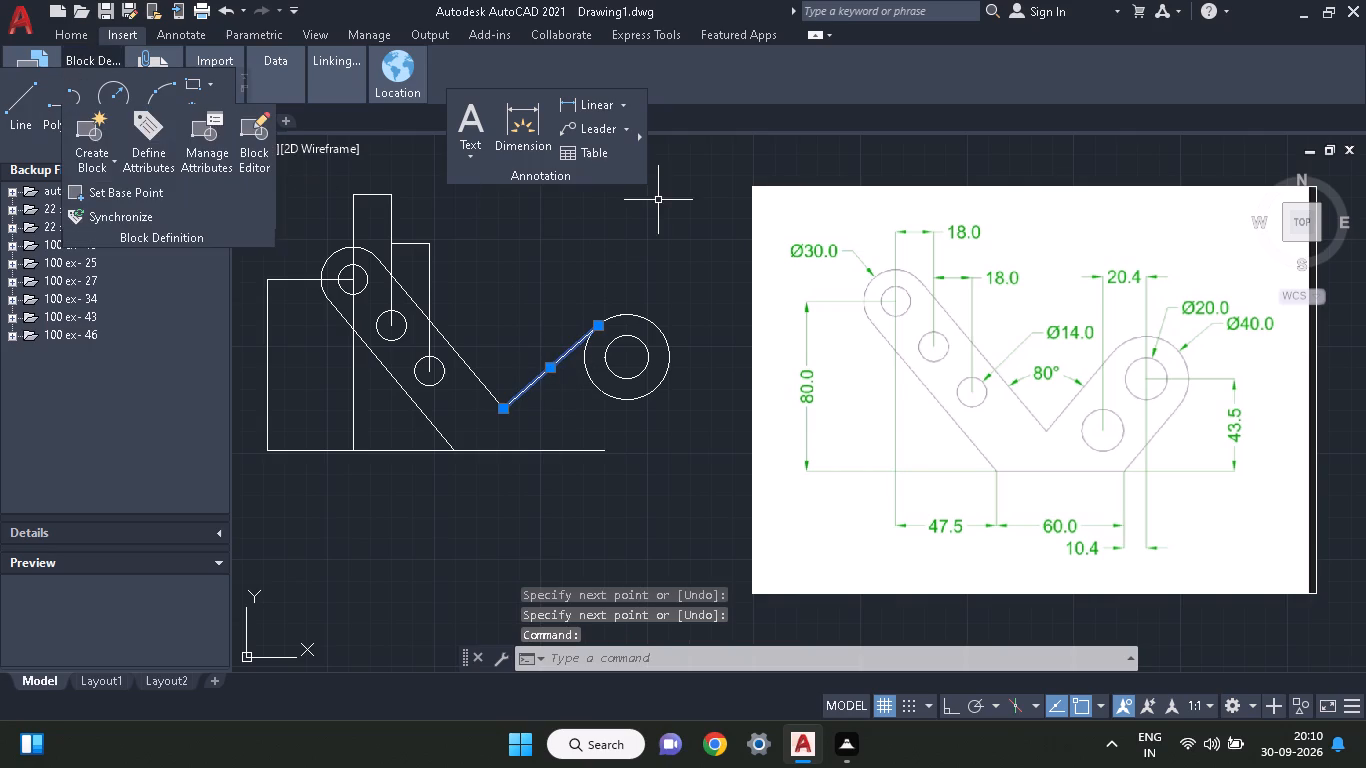
pyautogui.press('c')
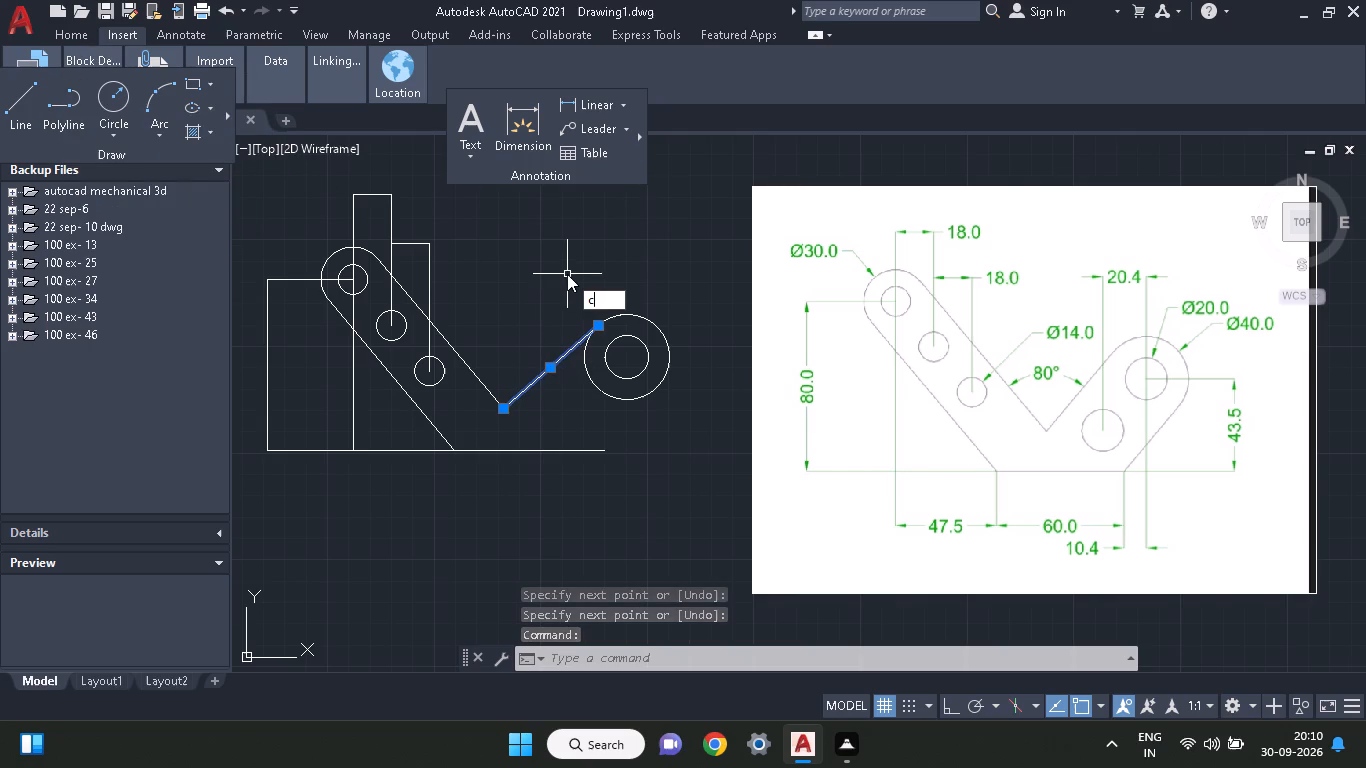
pyautogui.press('o')
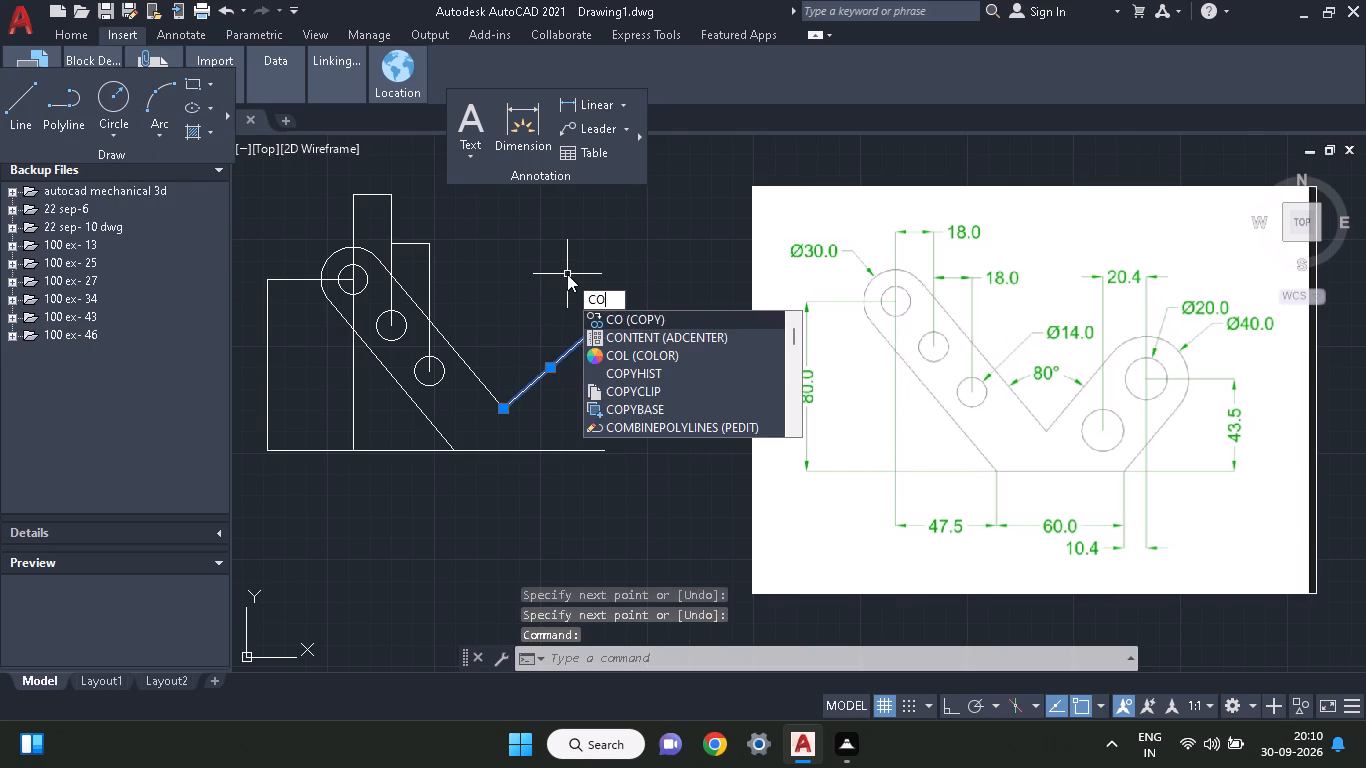
pyautogui.click(590, 317)
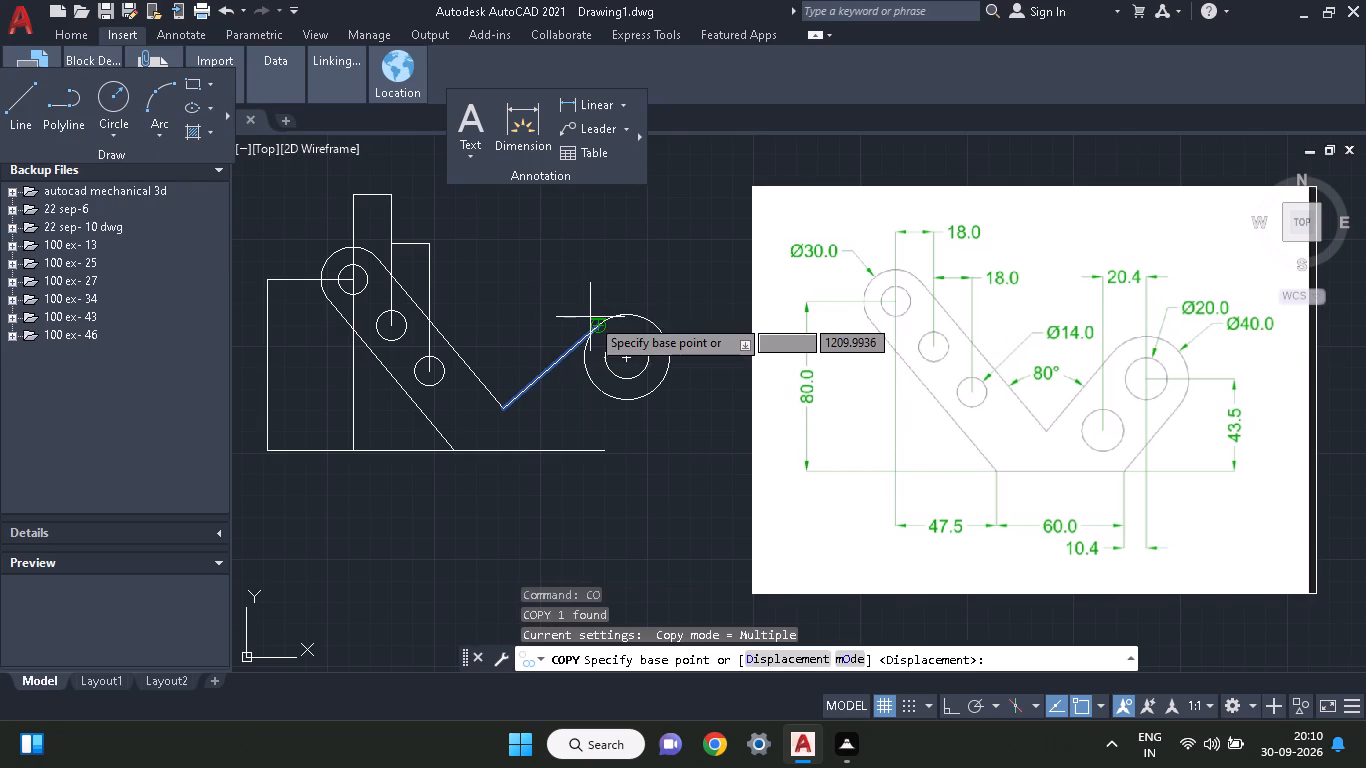
pyautogui.click(597, 322)
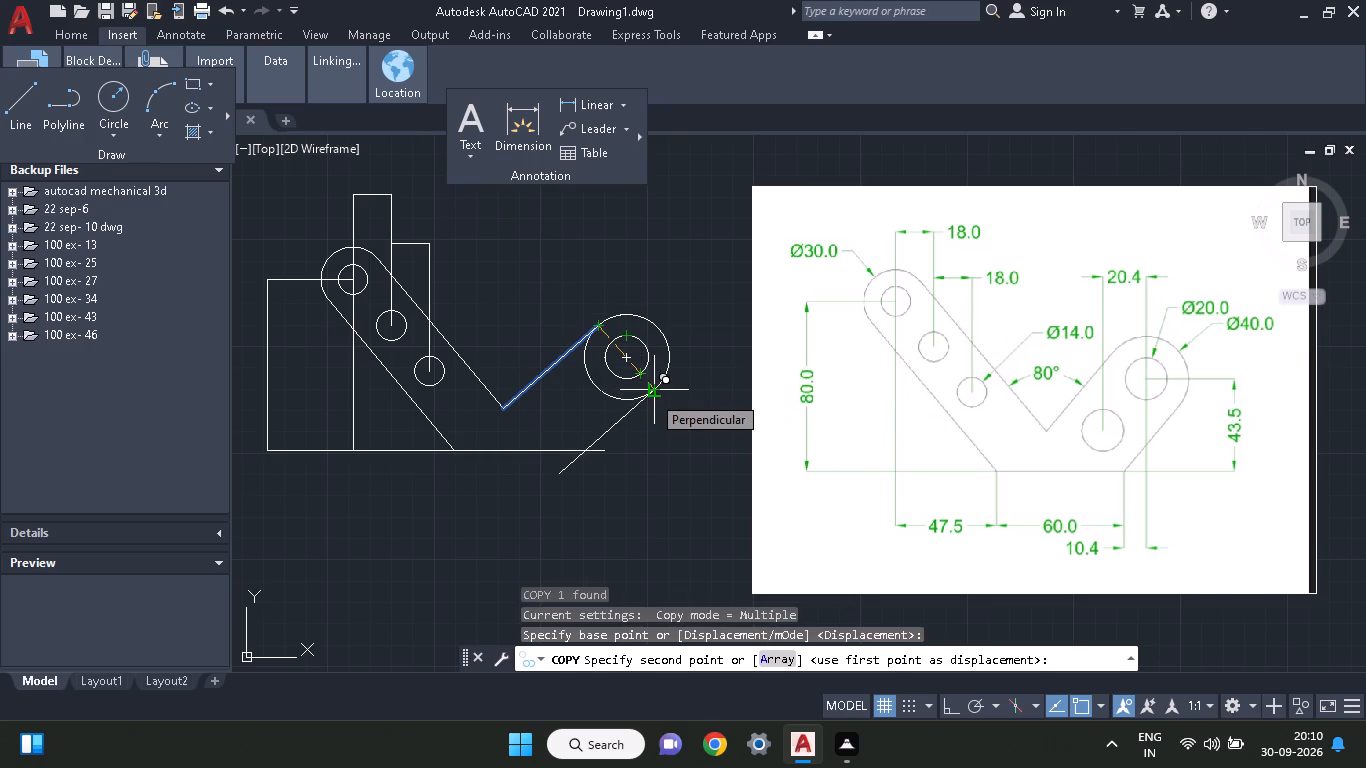
pyautogui.click(651, 394)
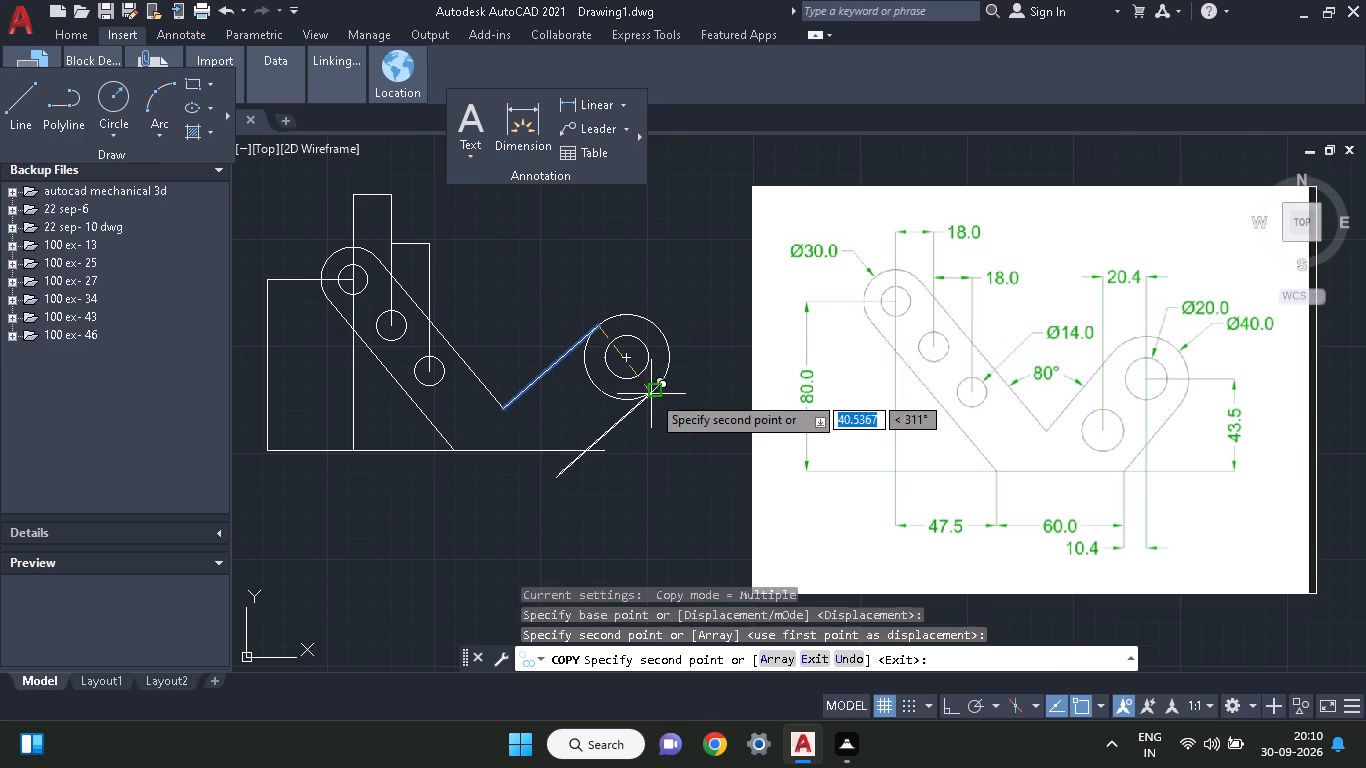
pyautogui.rightClick(594, 243)
pyautogui.click(614, 261)
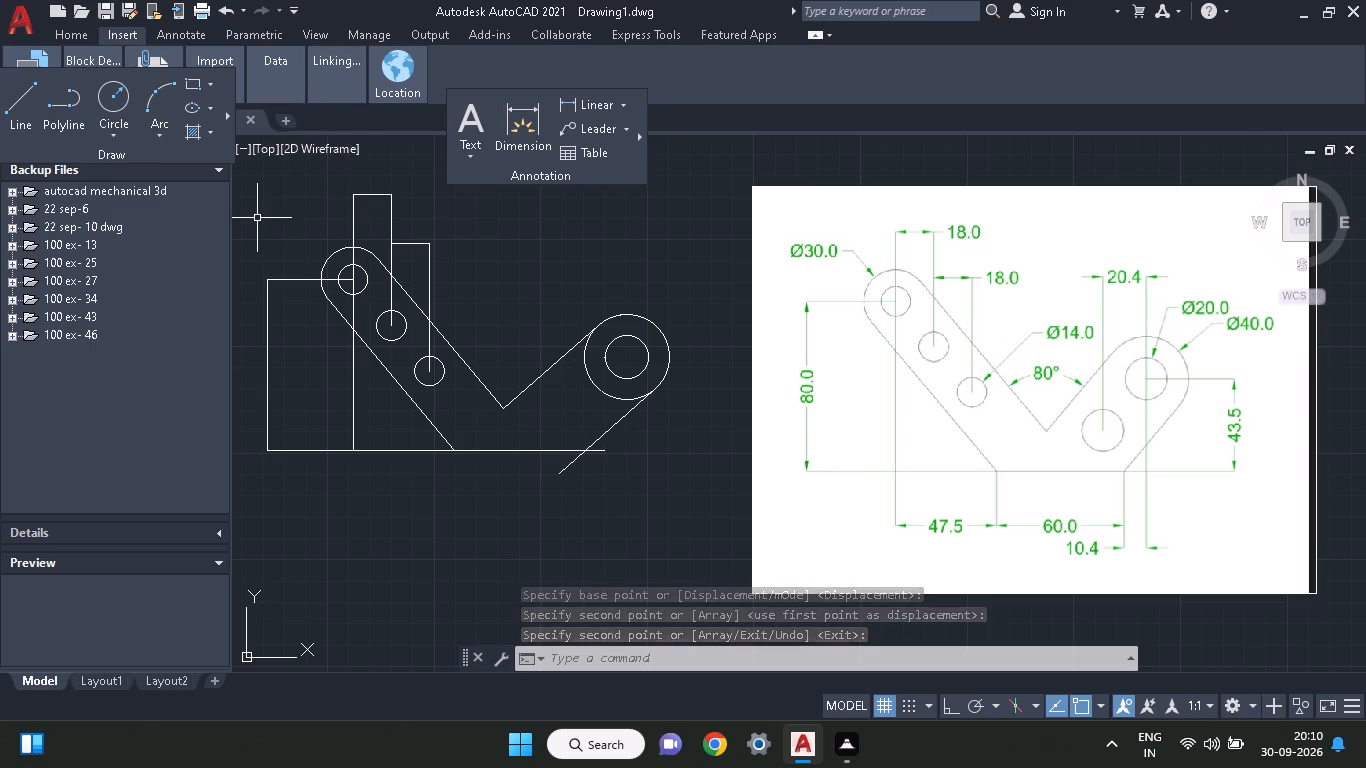
# Trim the copied outer edge below the base line and the base line's excess beyond that edge.
pyautogui.write('tr')
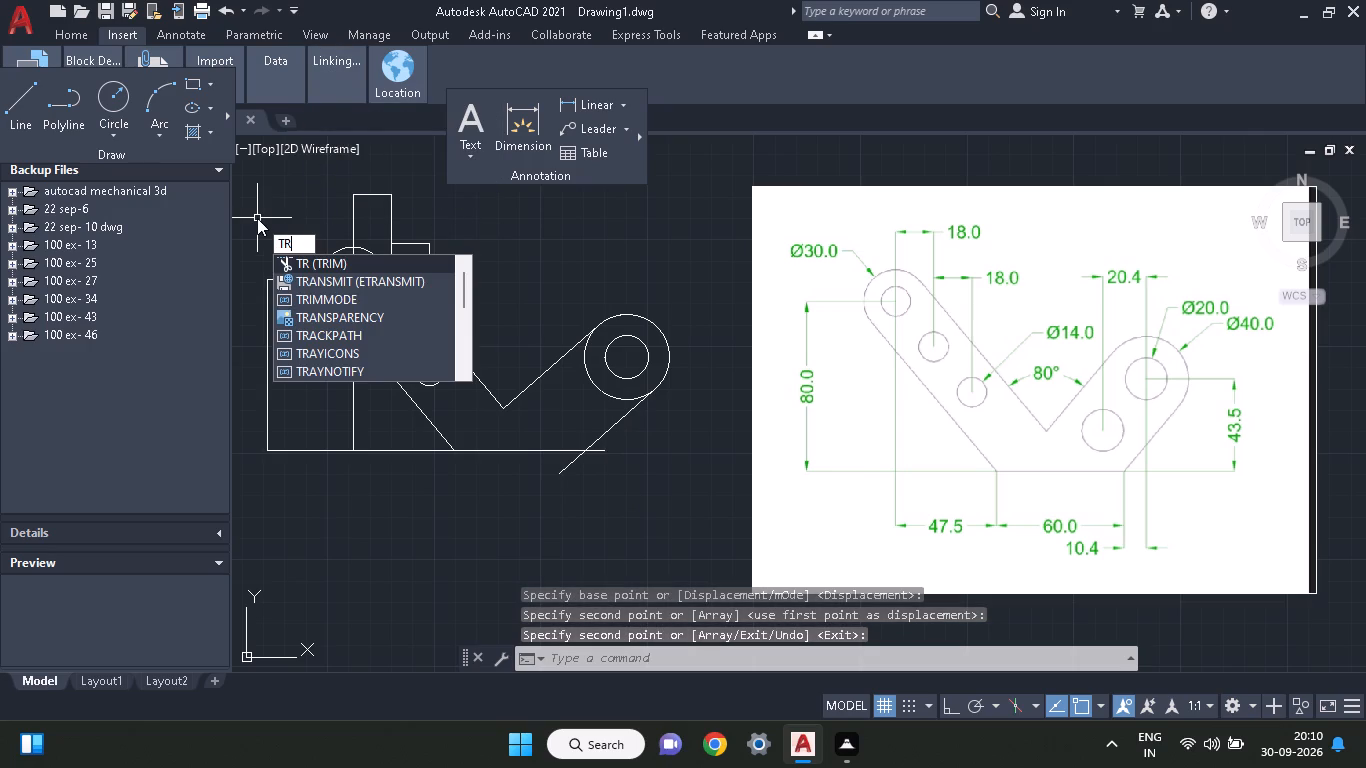
pyautogui.click(315, 270)
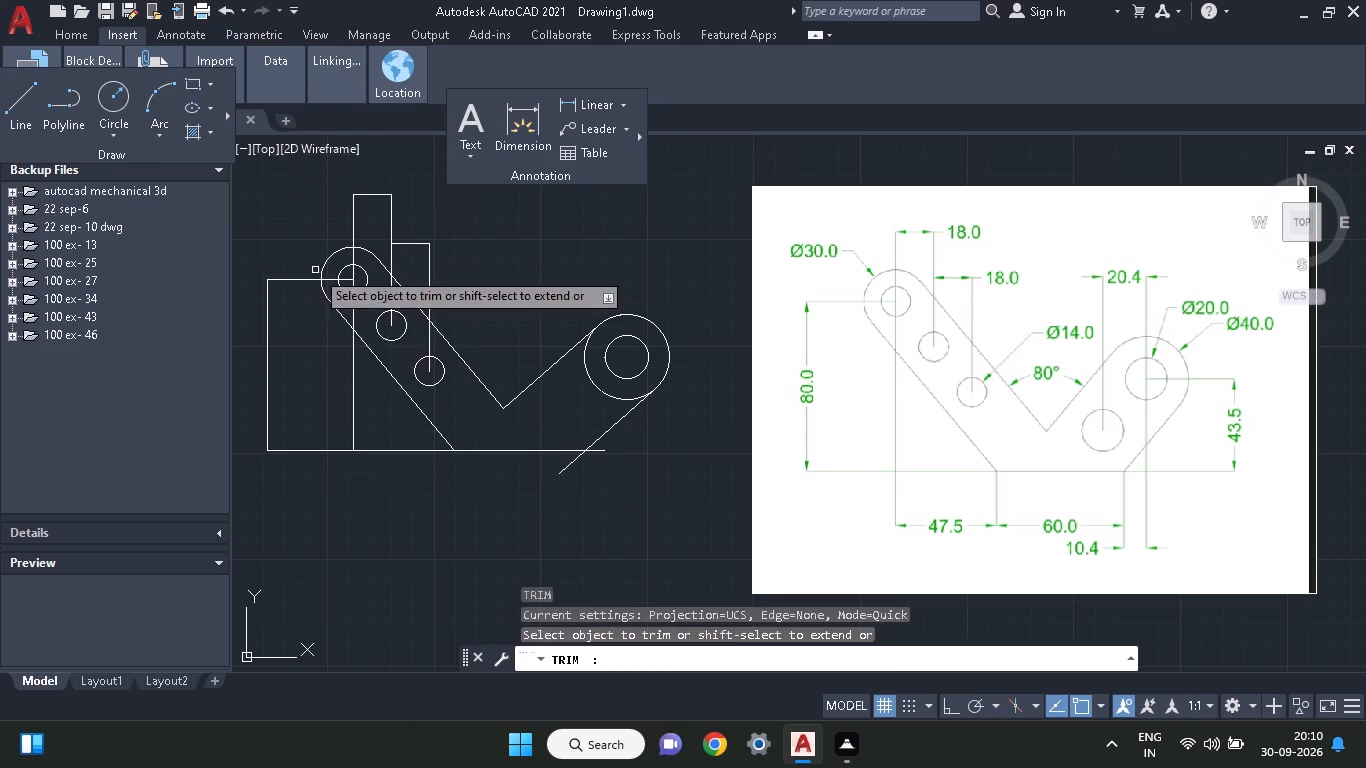
pyautogui.click(563, 471)
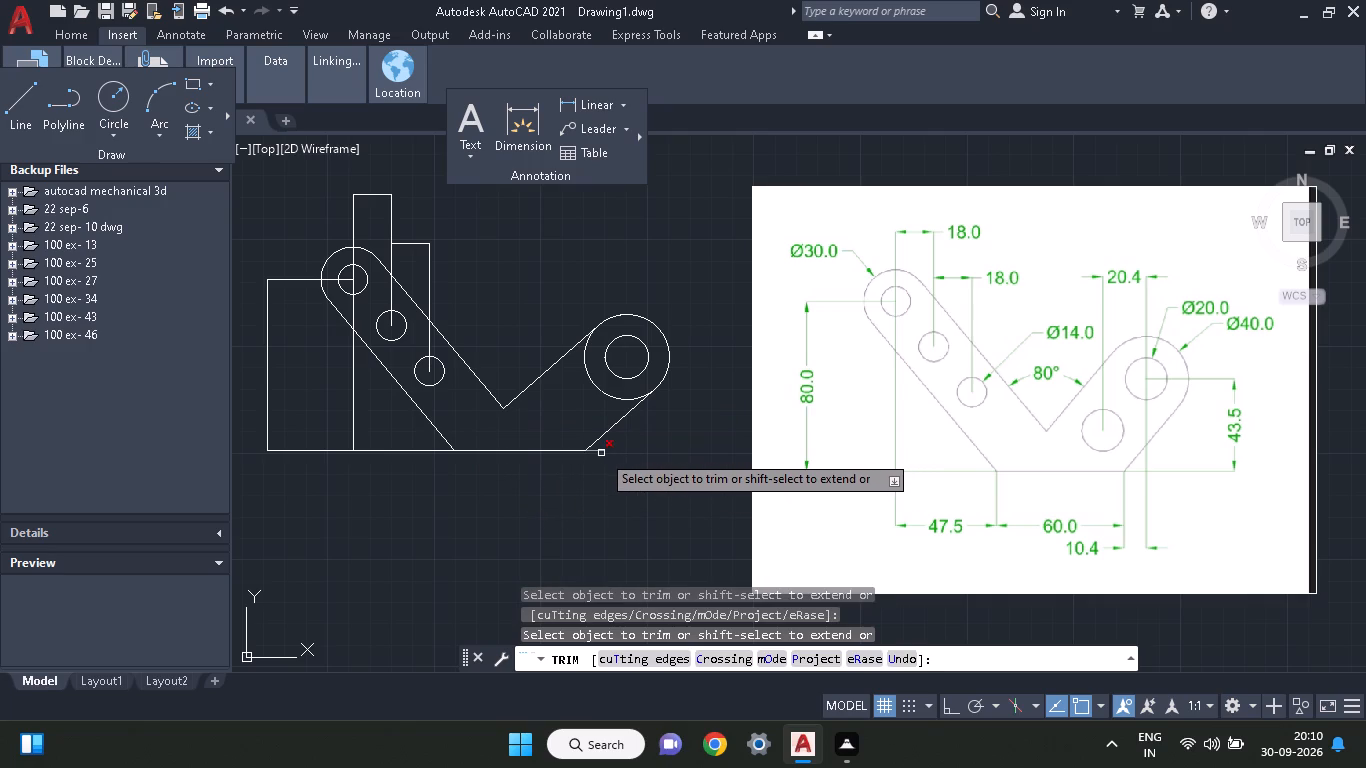
pyautogui.click(601, 453)
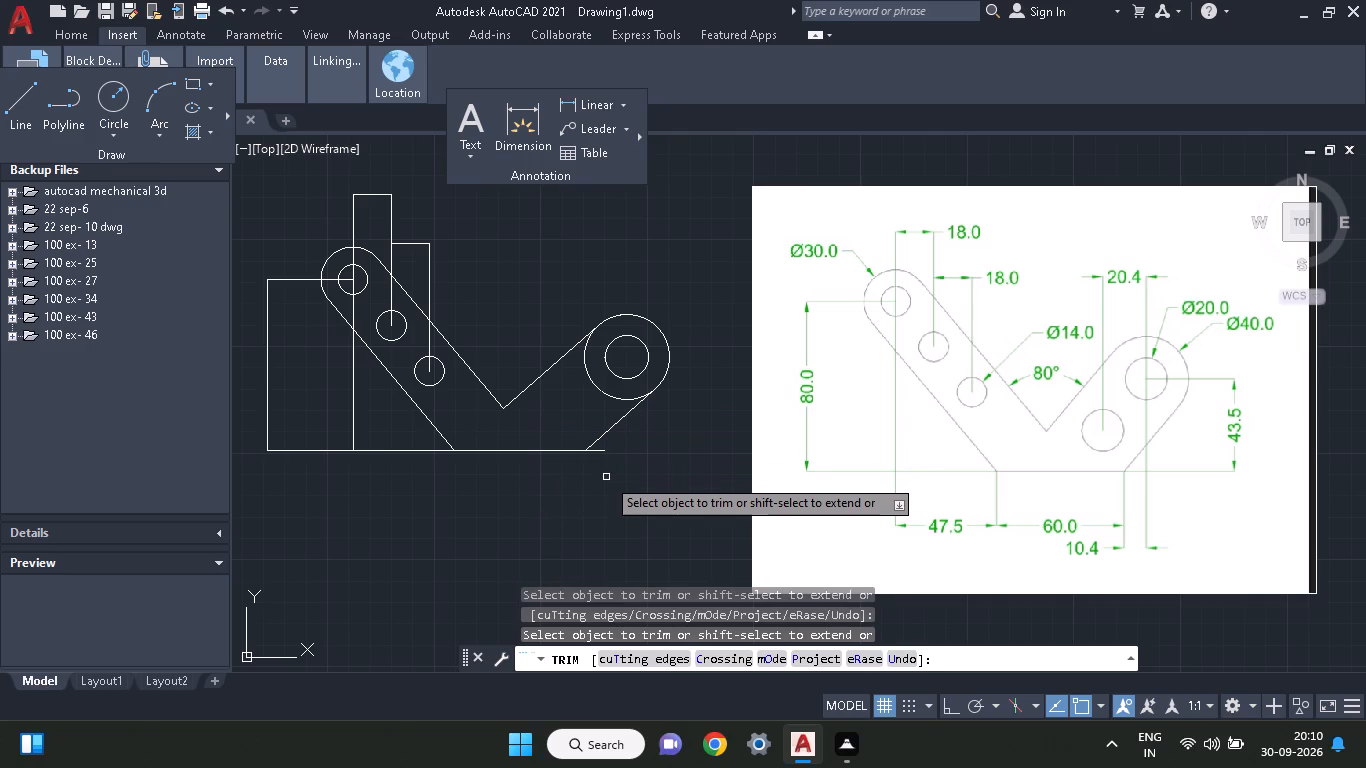
pyautogui.click(595, 453)
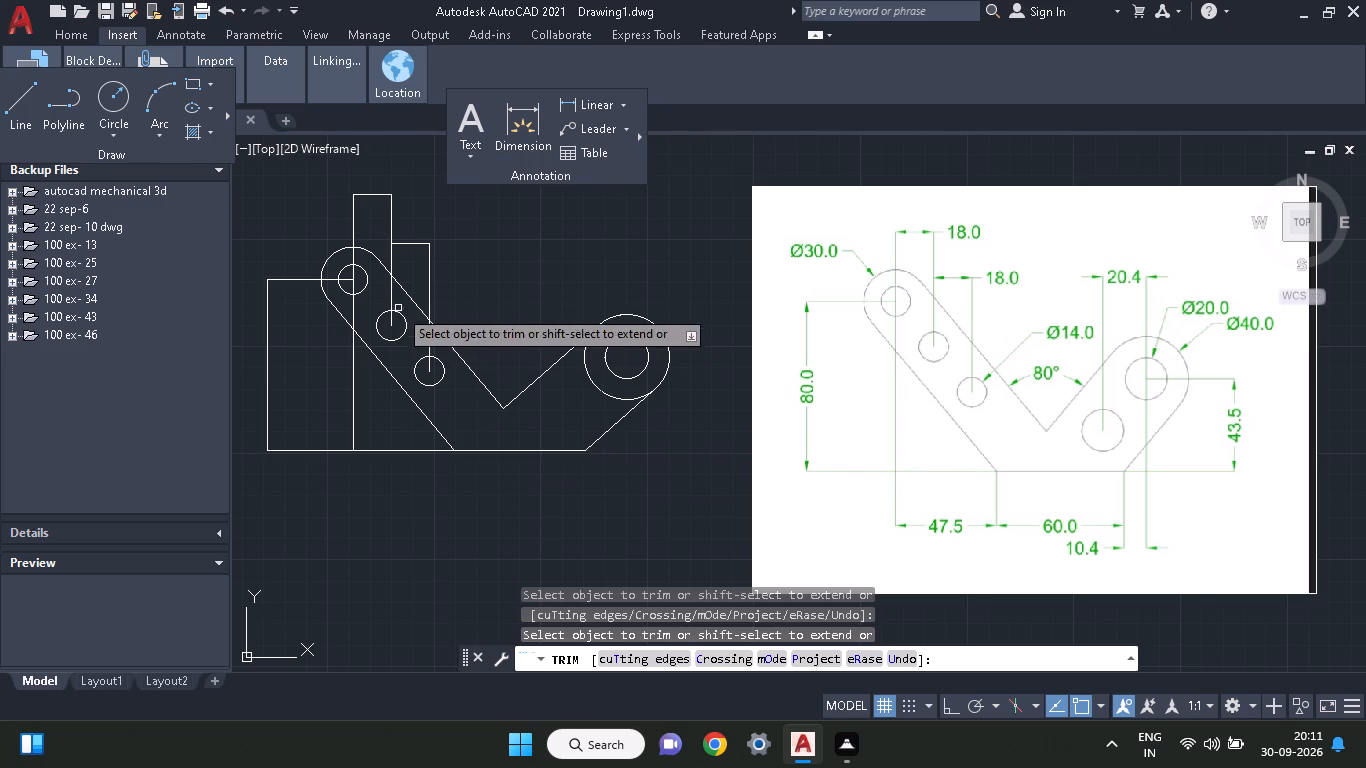
pyautogui.rightClick(458, 260)
pyautogui.click(479, 267)
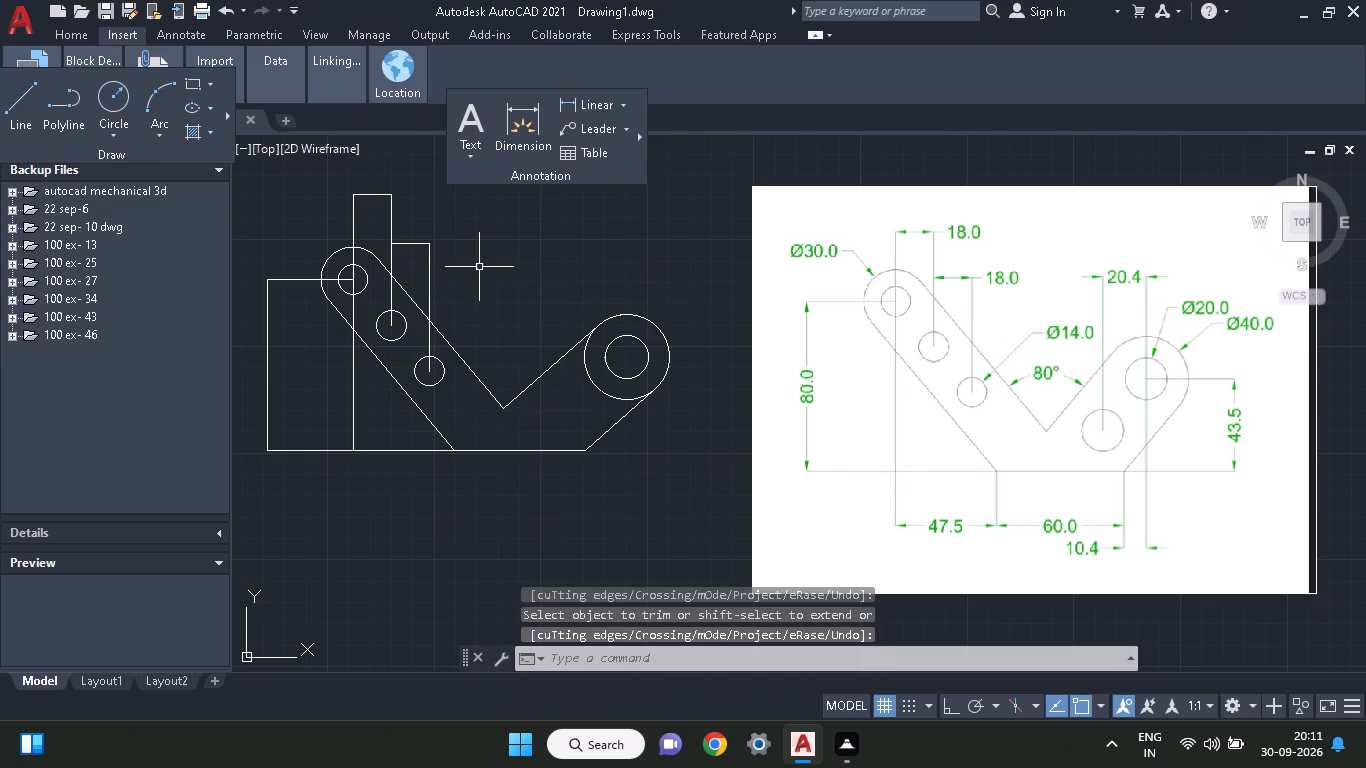
# With Ortho on, draw construction lines from the Ø40 circle's centre: 40 horizontally outward, 43.5 down, and back to the outer edge's lower end.
pyautogui.click(26, 101)
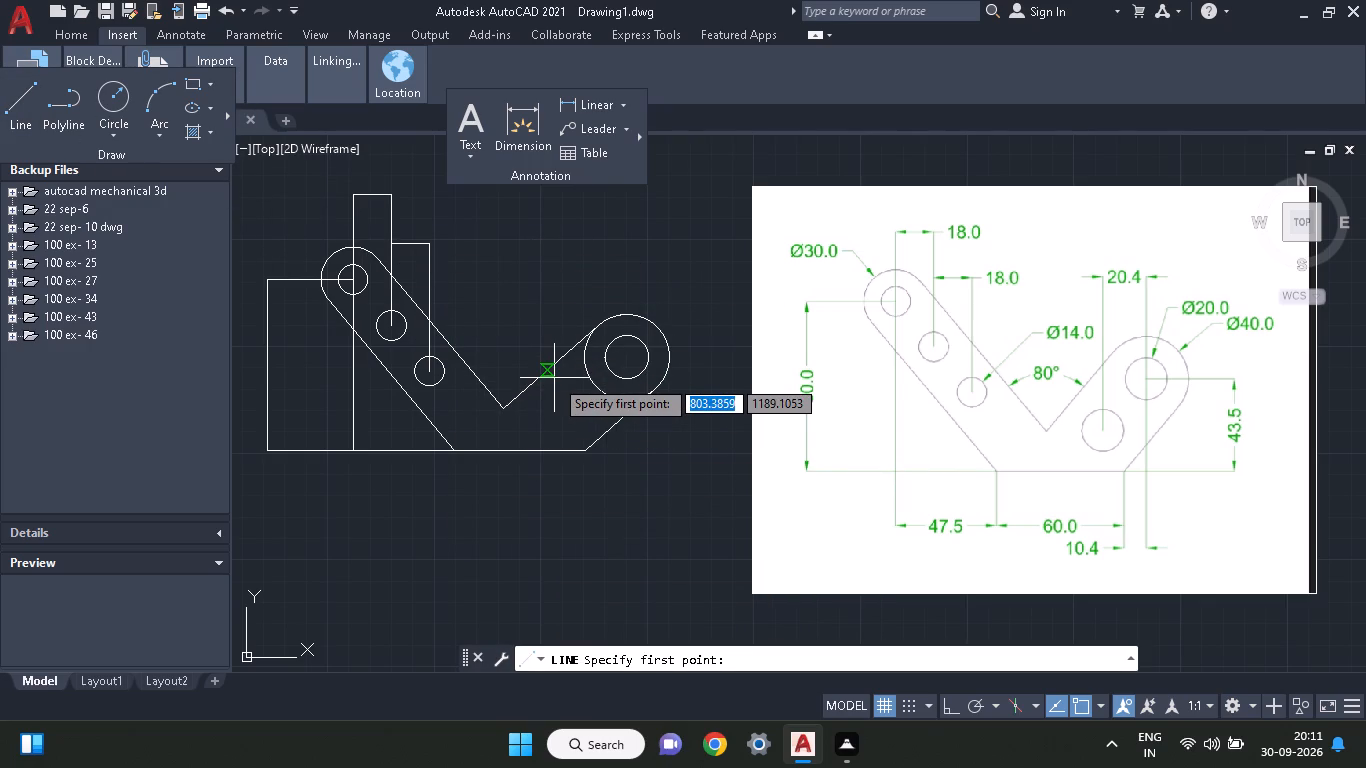
pyautogui.click(630, 357)
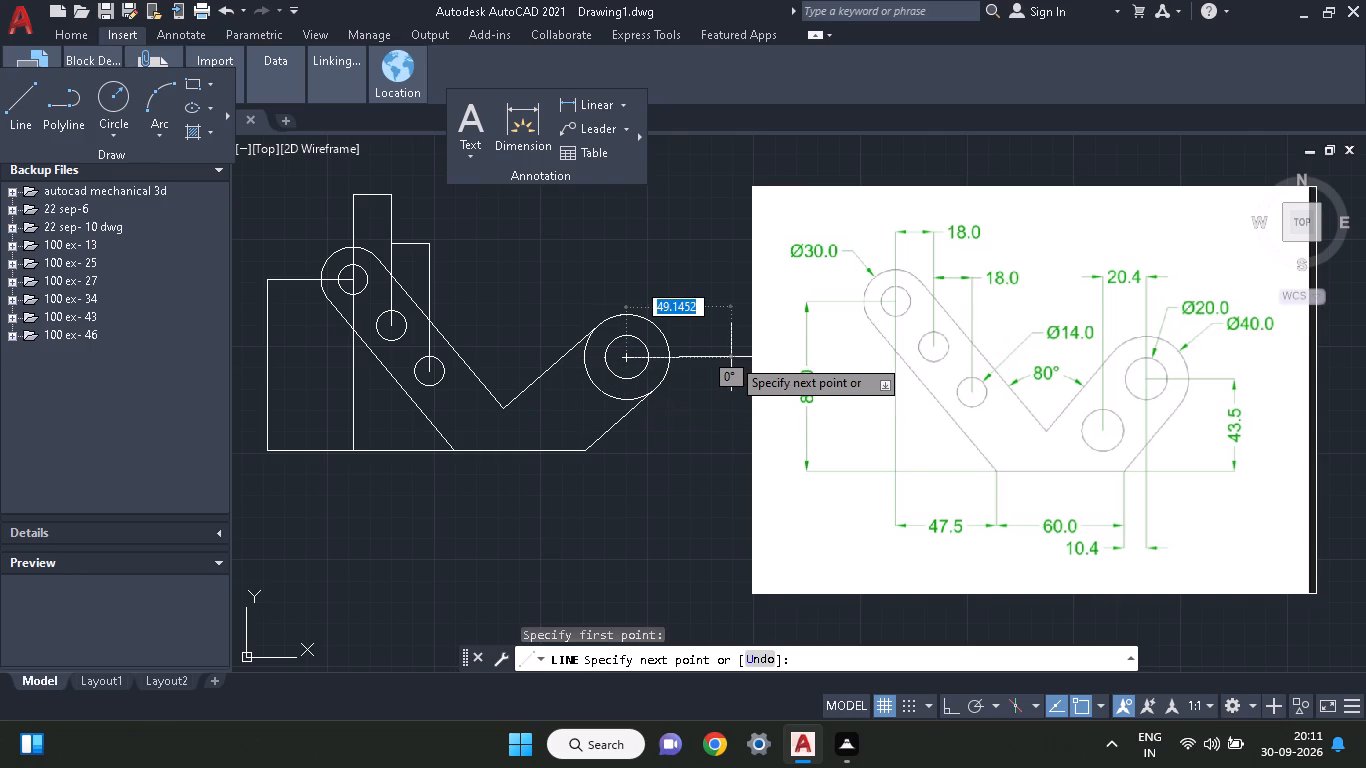
pyautogui.press('F8')
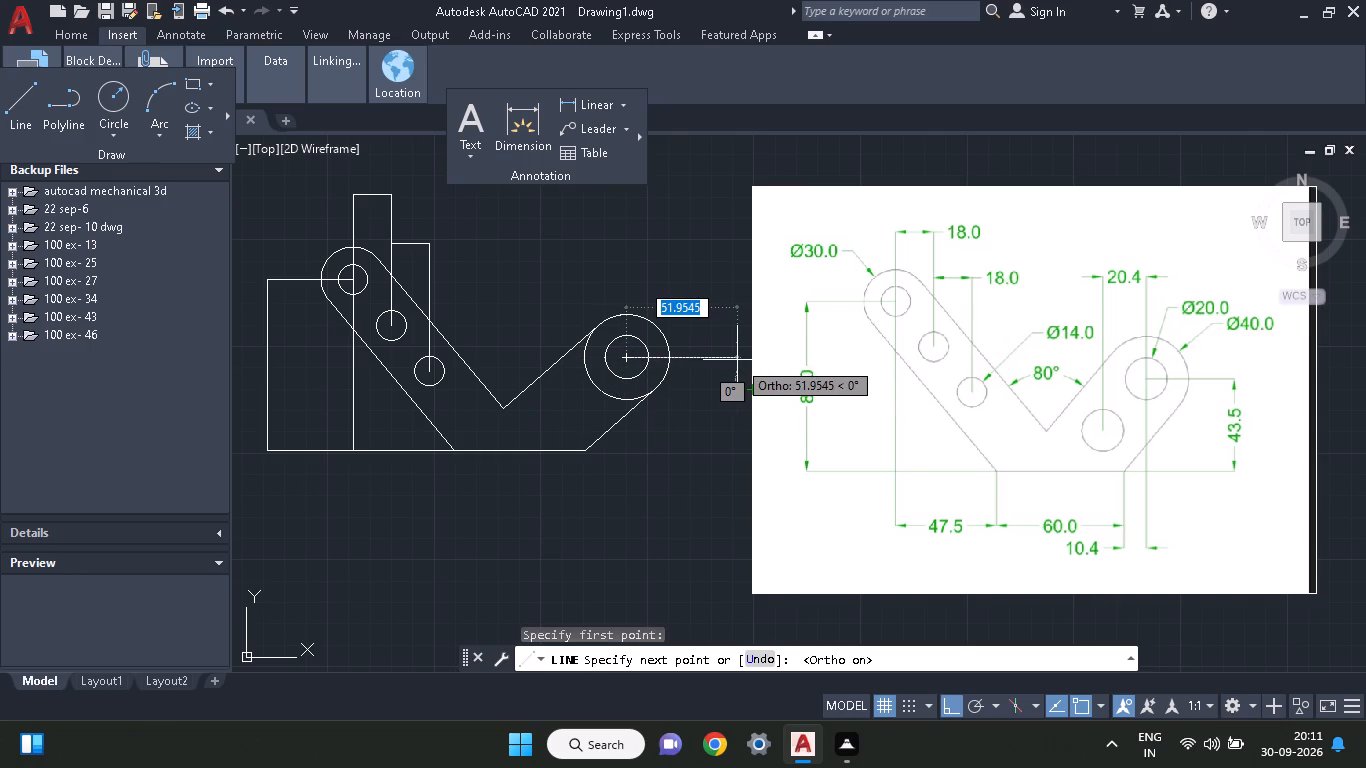
pyautogui.write('40')
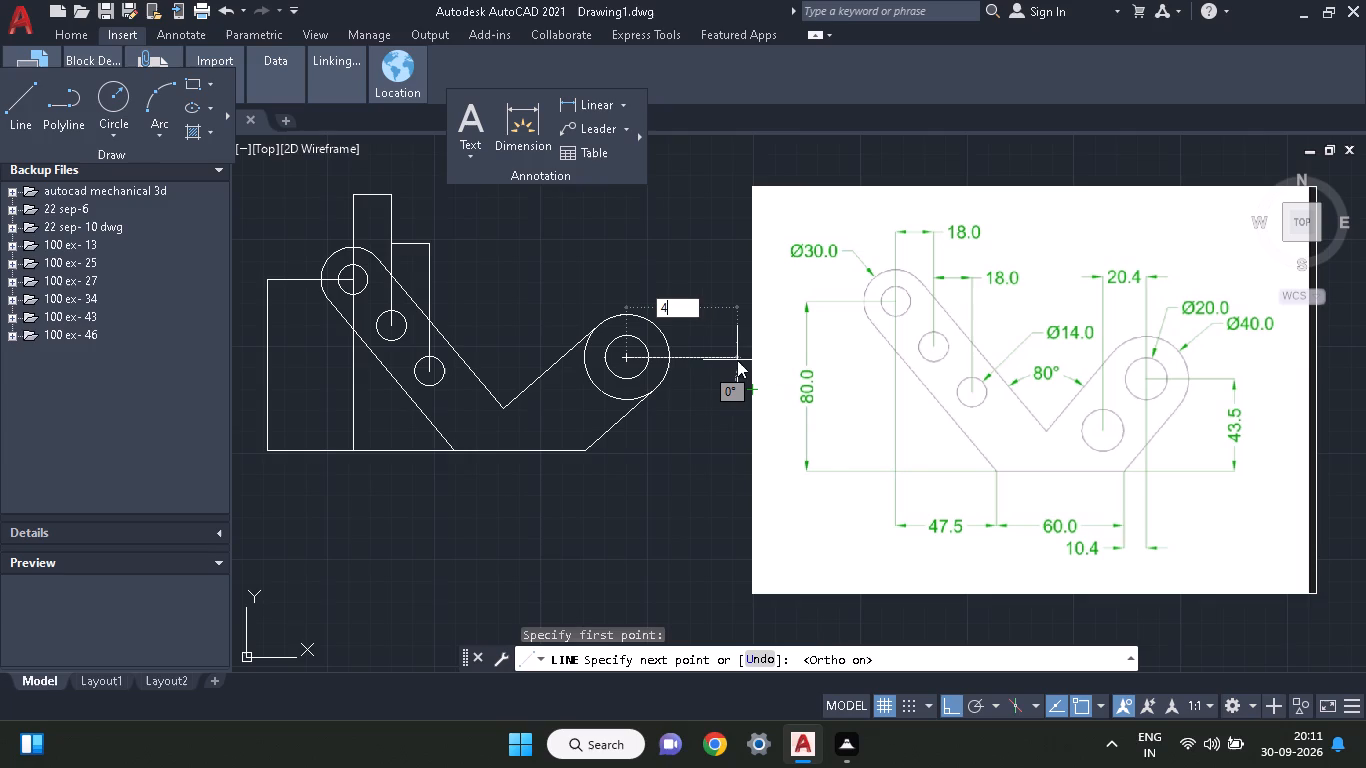
pyautogui.press('Return')
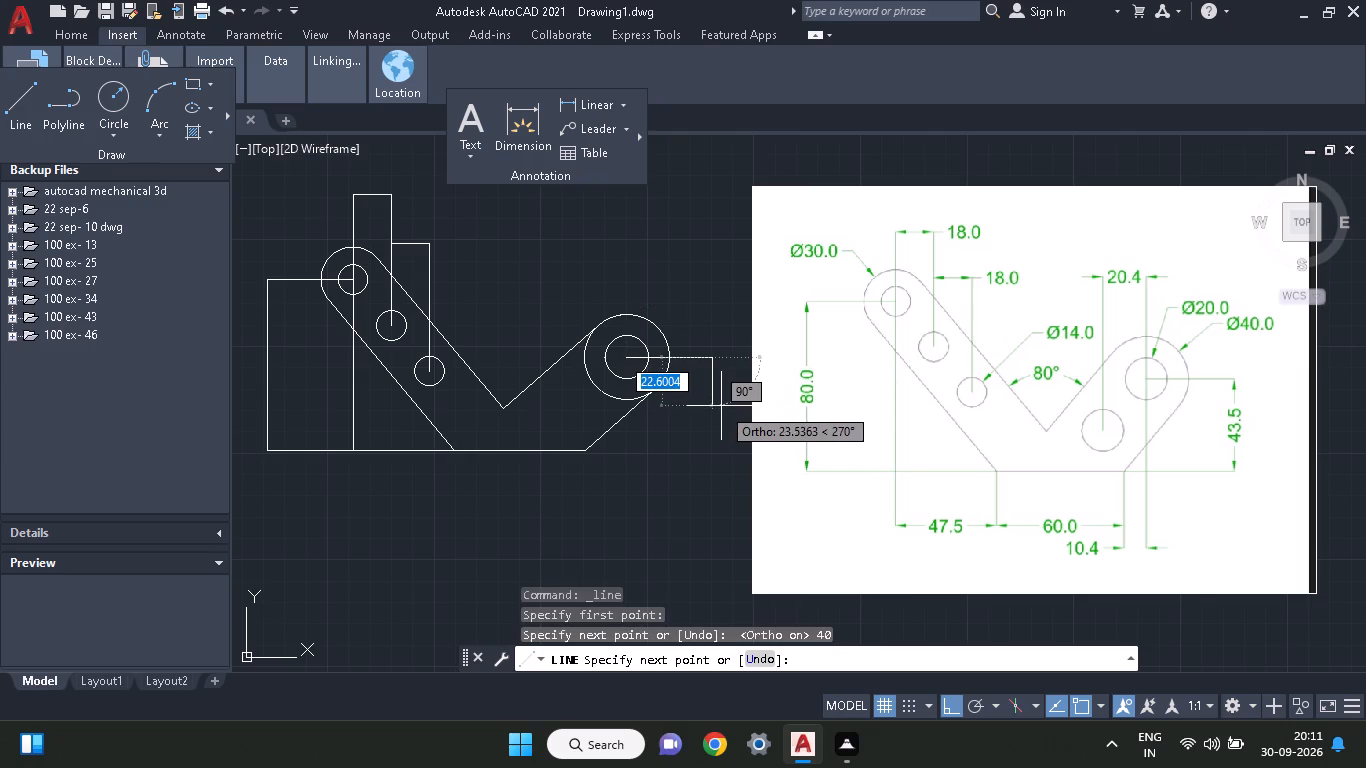
pyautogui.write('43.')
pyautogui.press('5')
pyautogui.press('Return')
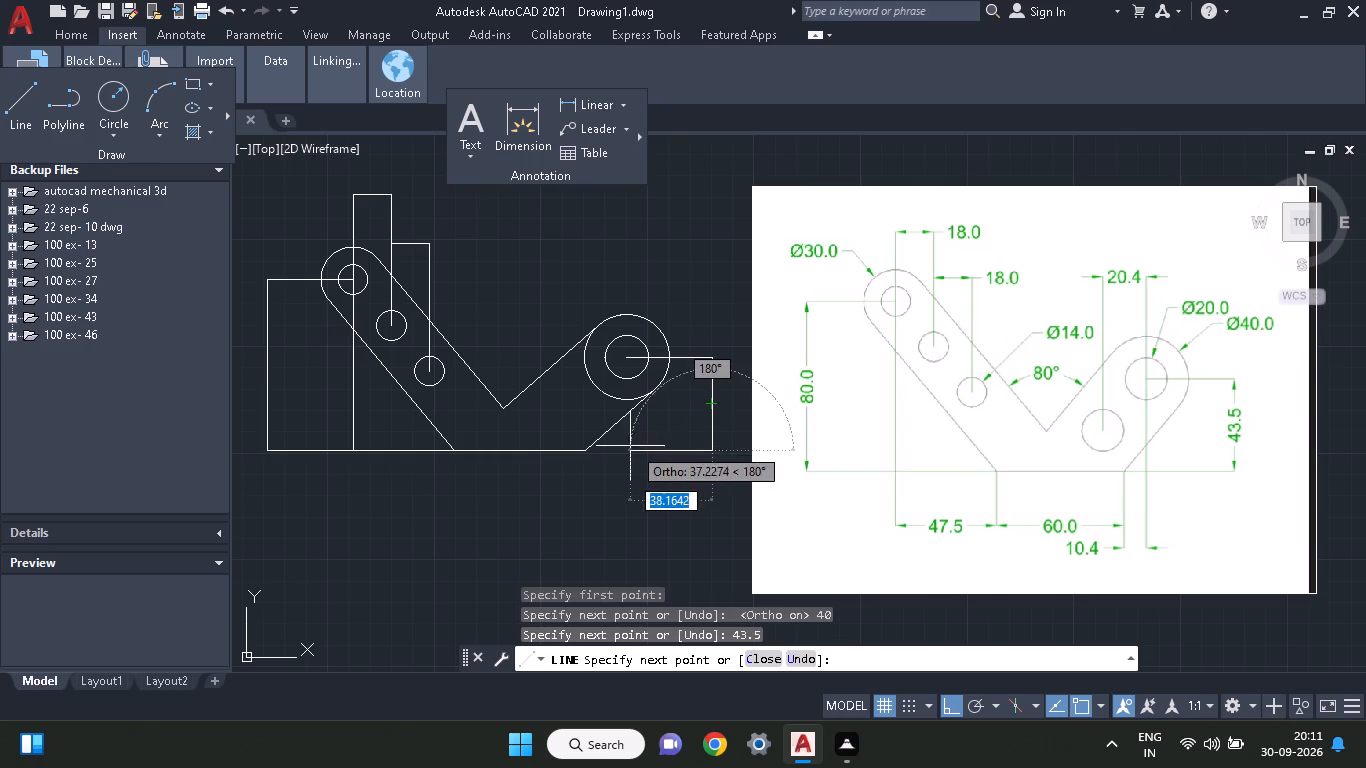
pyautogui.click(584, 453)
pyautogui.rightClick(597, 497)
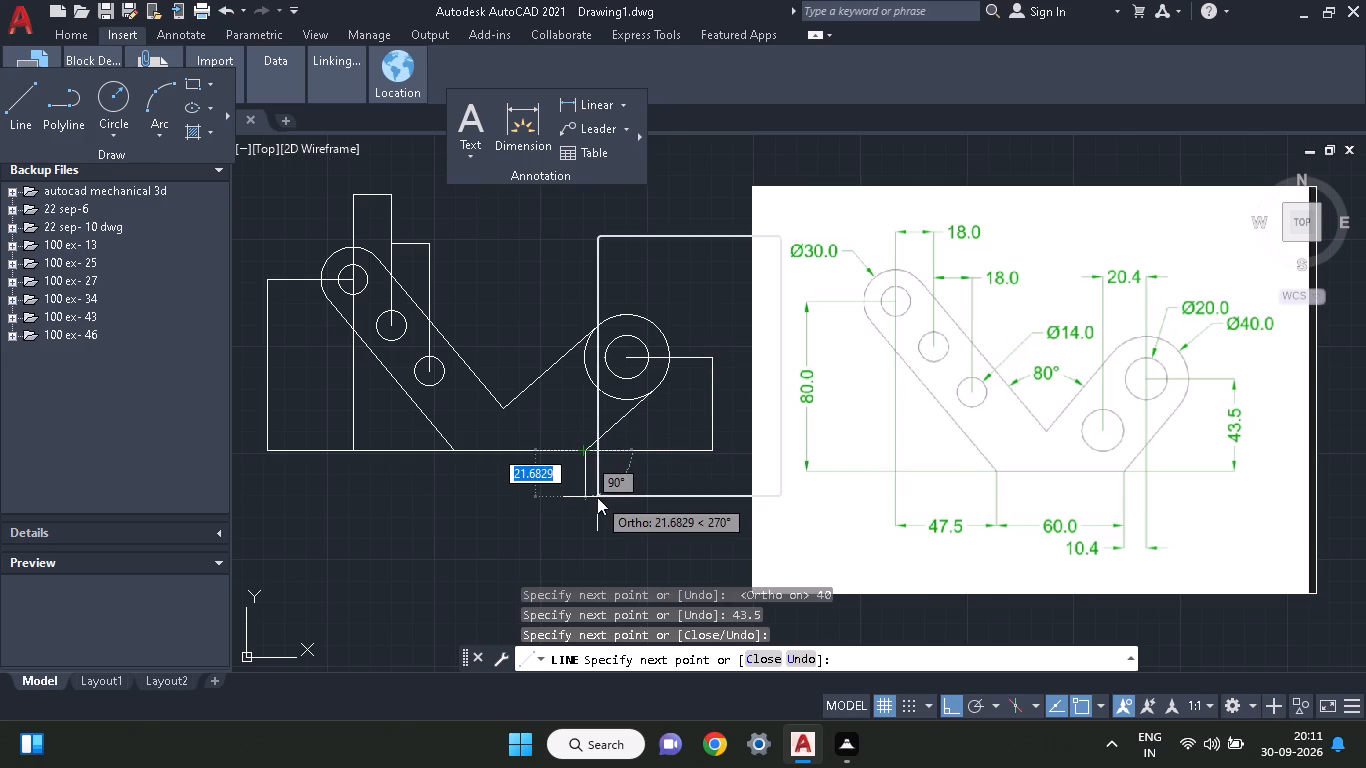
pyautogui.click(652, 252)
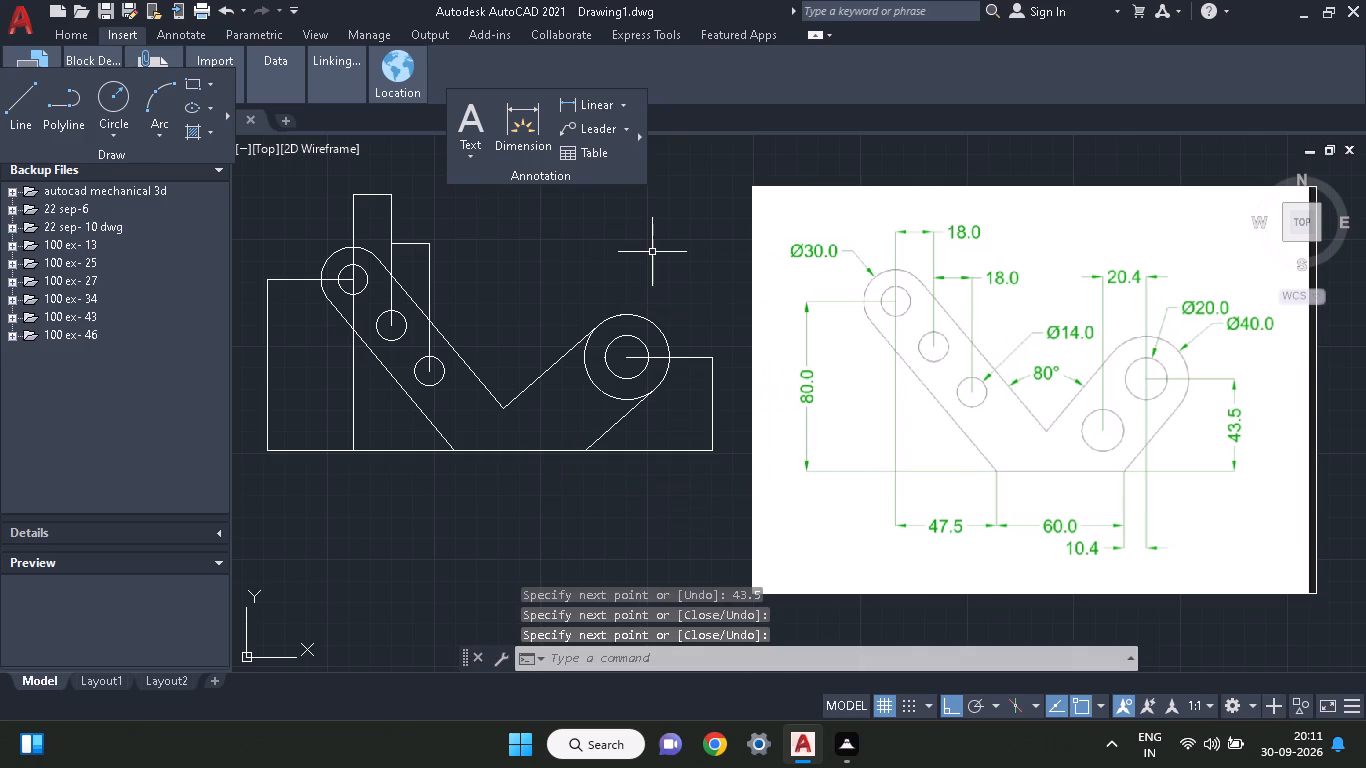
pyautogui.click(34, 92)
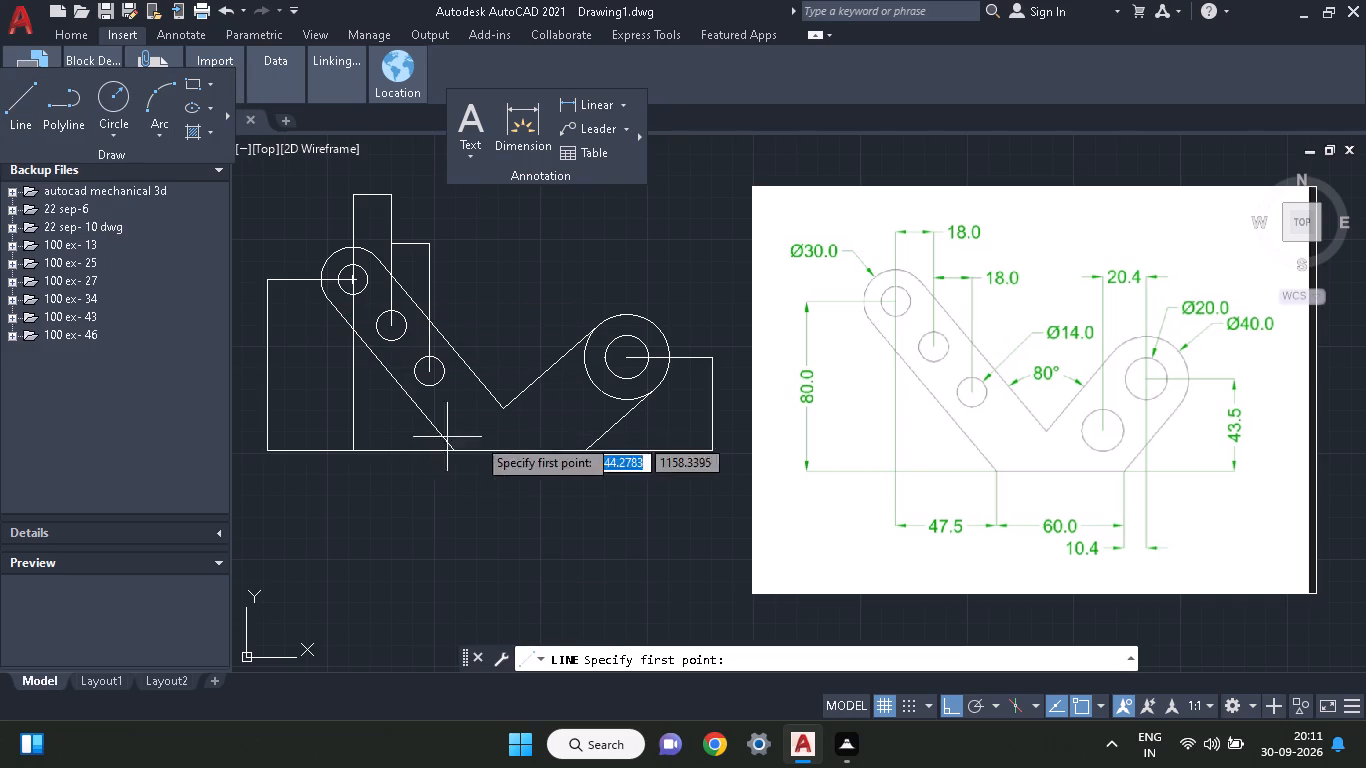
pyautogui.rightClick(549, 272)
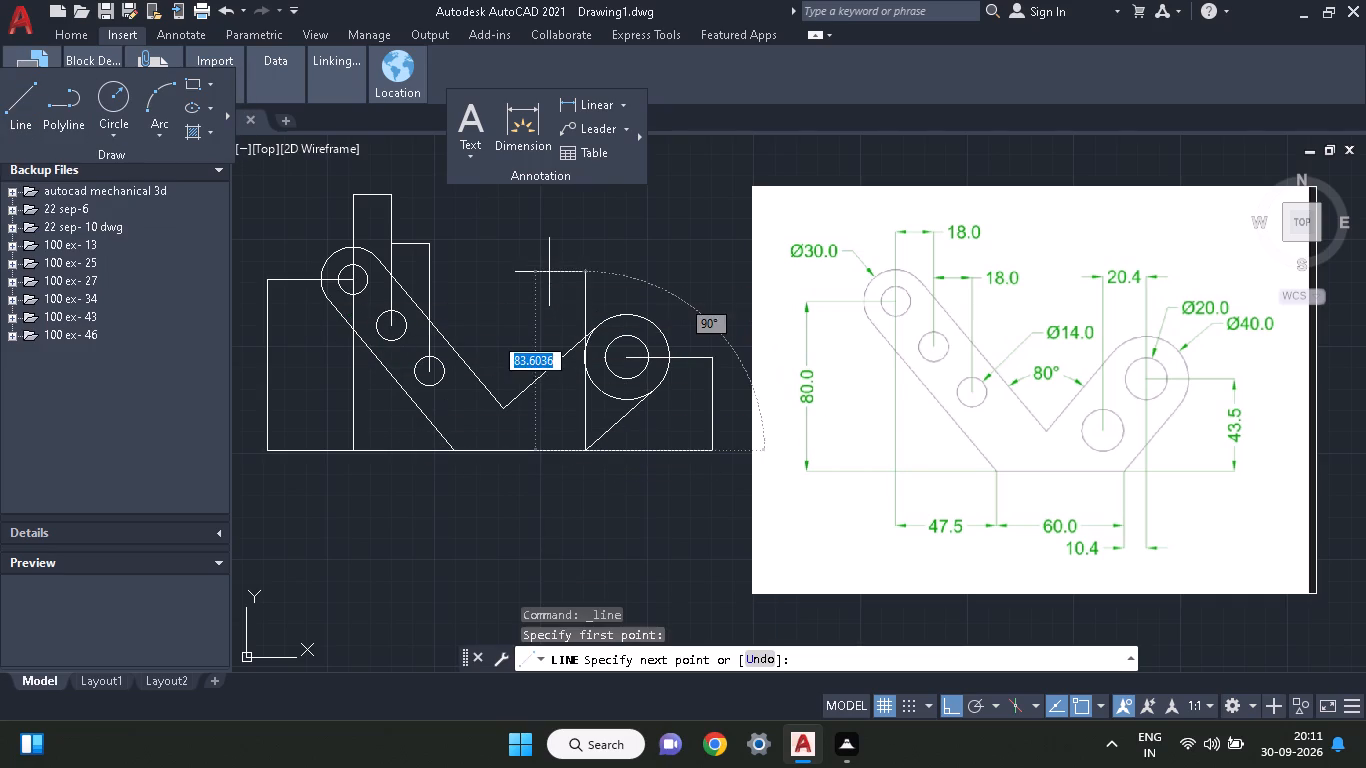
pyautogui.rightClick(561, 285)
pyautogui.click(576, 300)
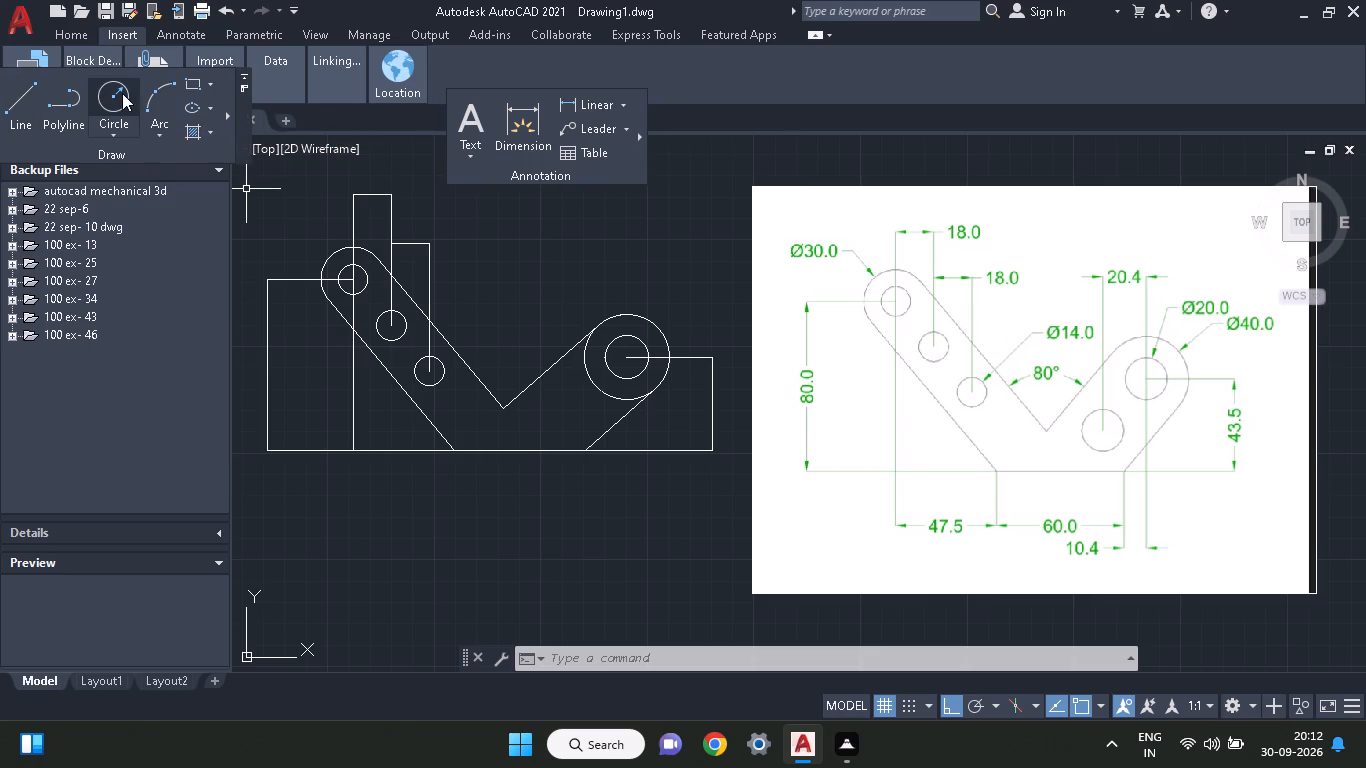
# Offset the right arm's inner edge through the centre of the Ø40 circle, using the Through option.
pyautogui.click(81, 41)
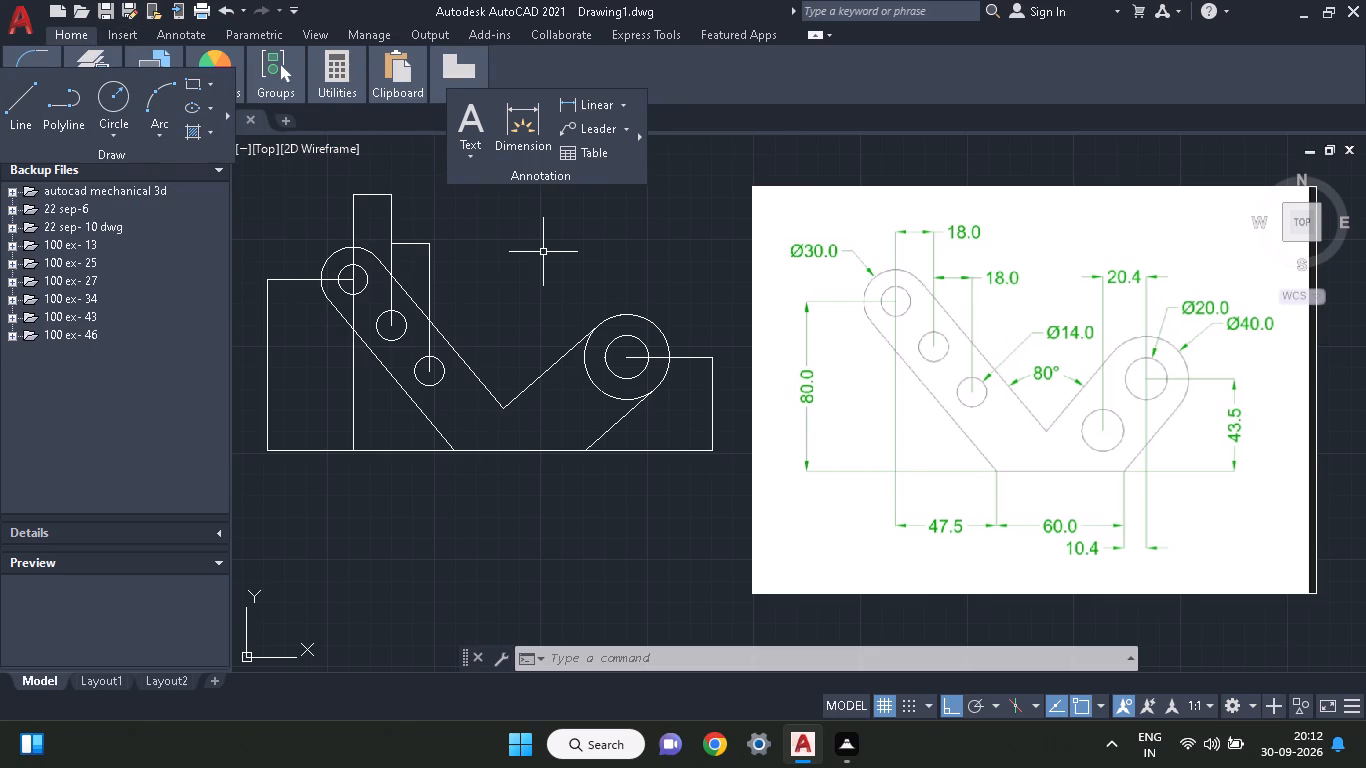
pyautogui.press('o')
pyautogui.press('f')
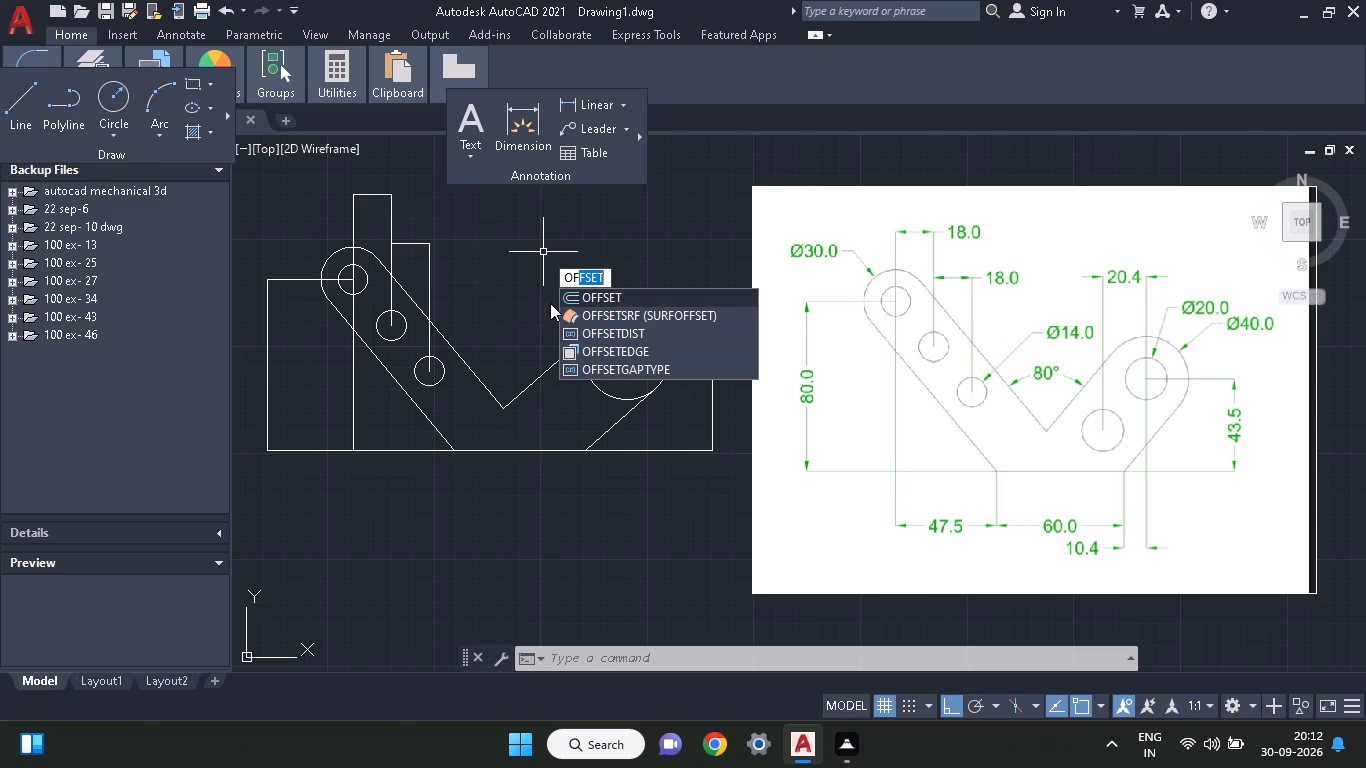
pyautogui.click(600, 294)
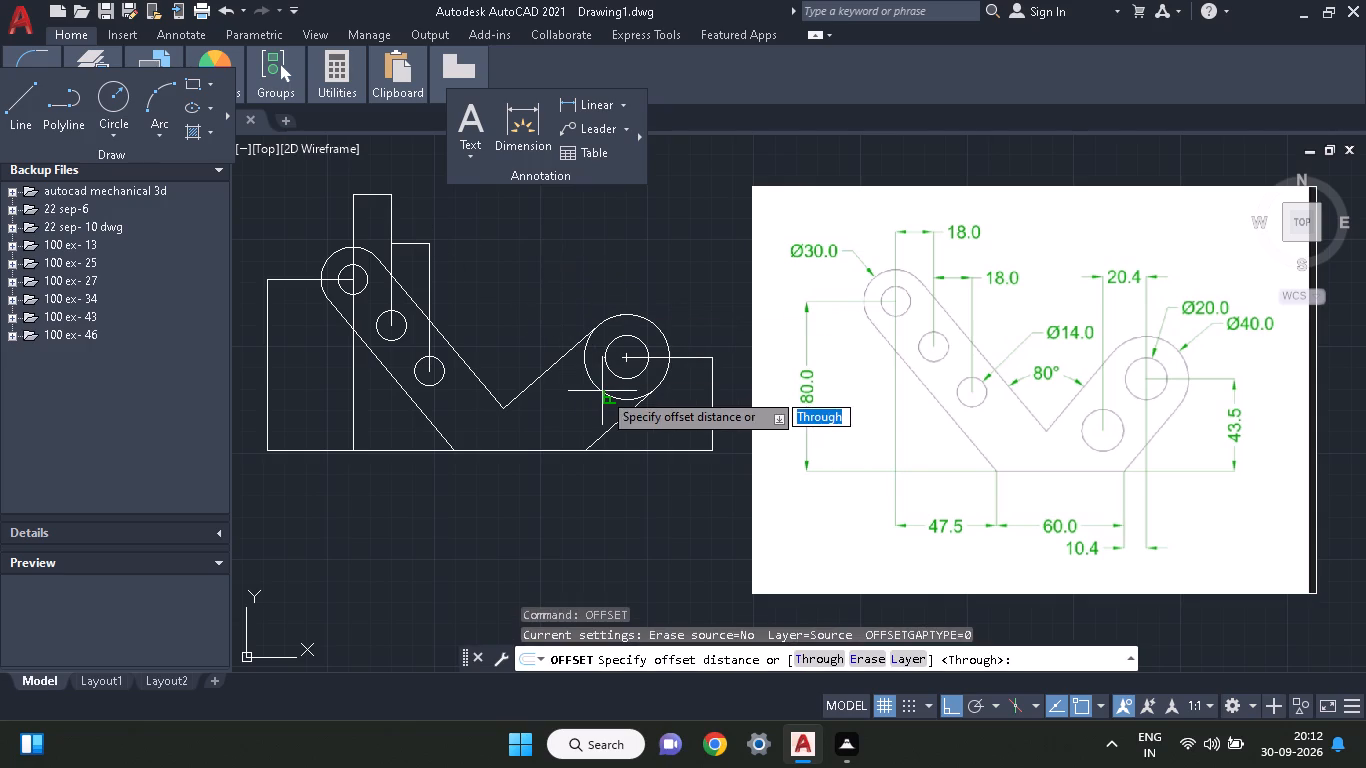
pyautogui.click(551, 369)
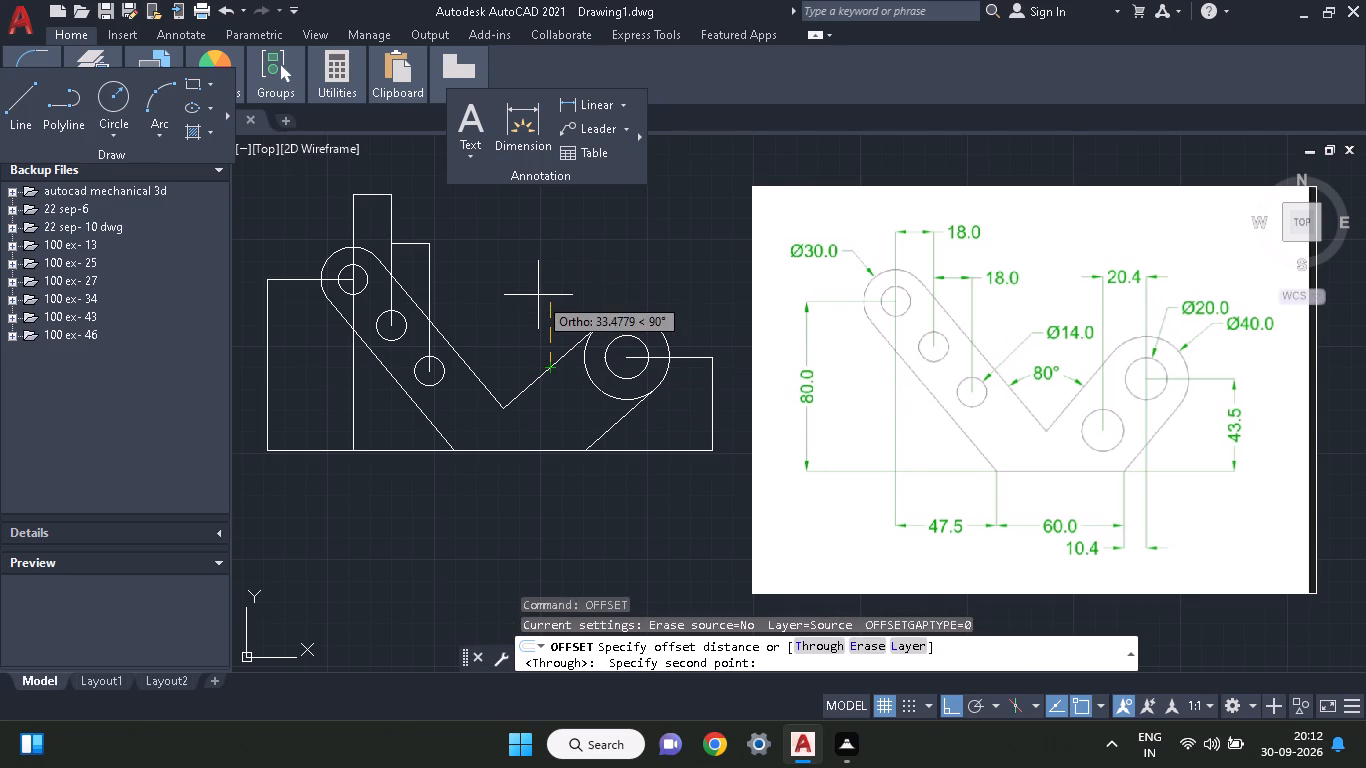
pyautogui.rightClick(538, 295)
pyautogui.click(578, 301)
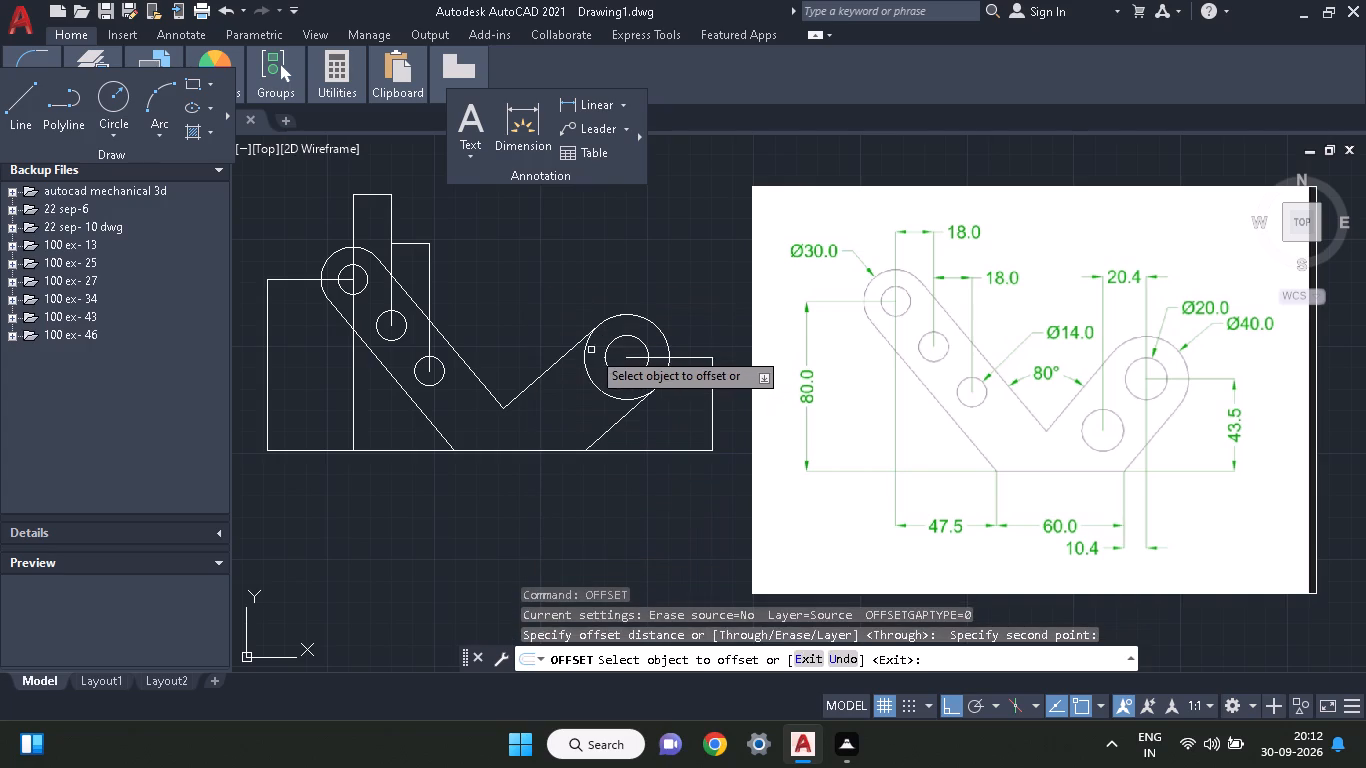
pyautogui.click(564, 360)
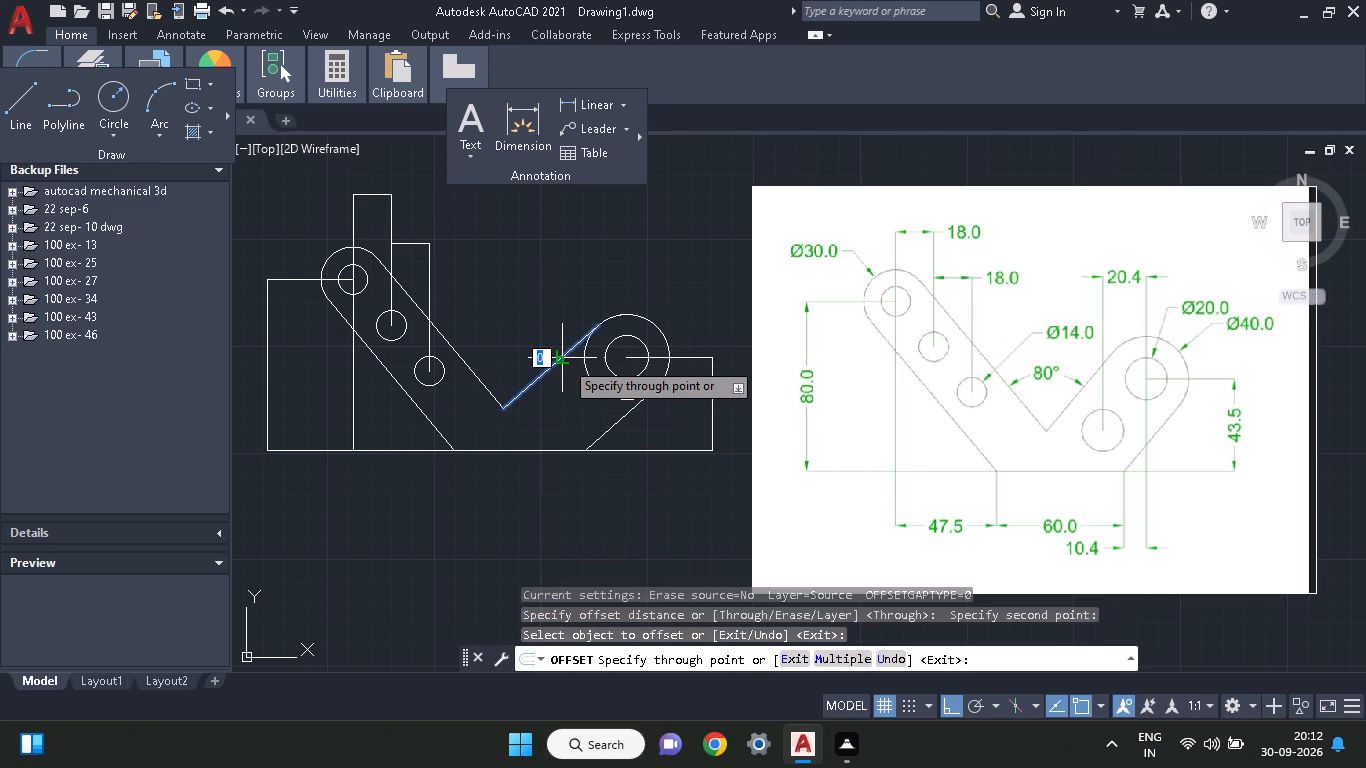
pyautogui.click(623, 355)
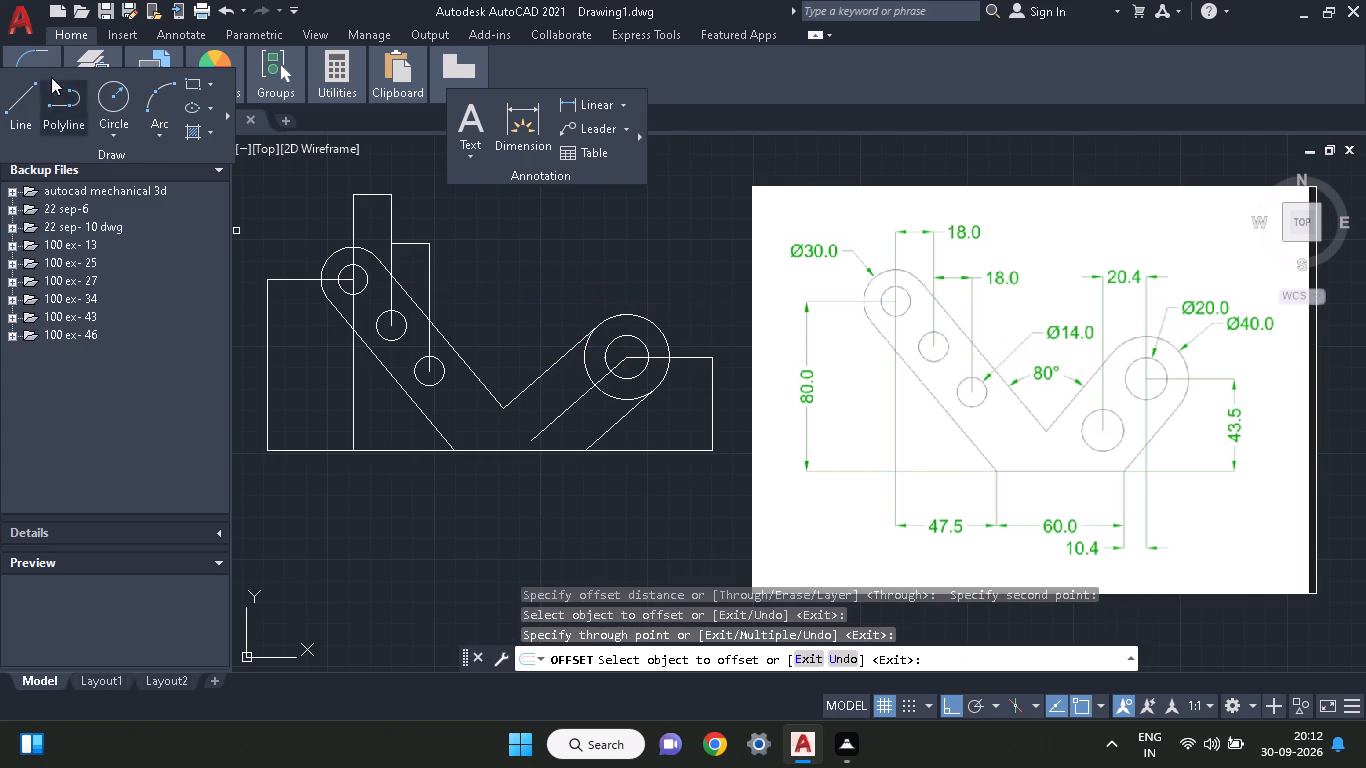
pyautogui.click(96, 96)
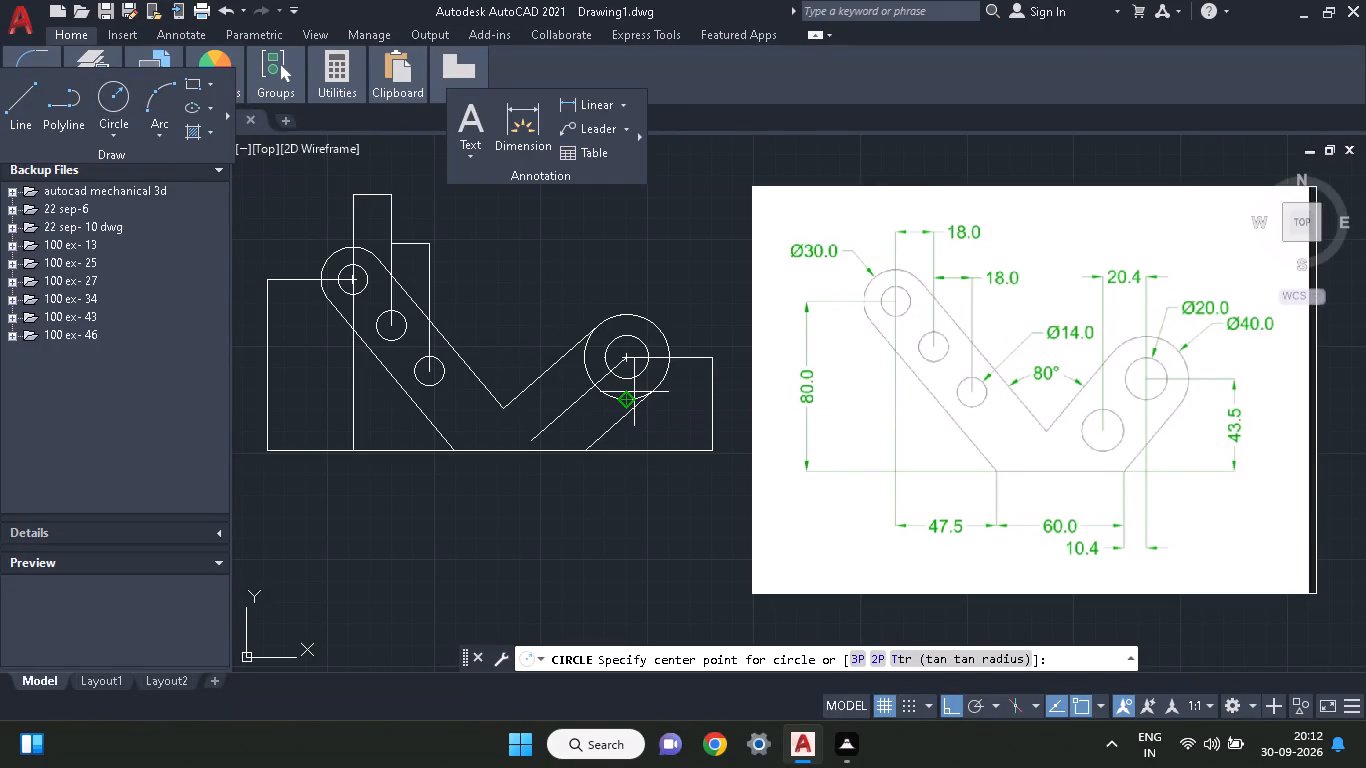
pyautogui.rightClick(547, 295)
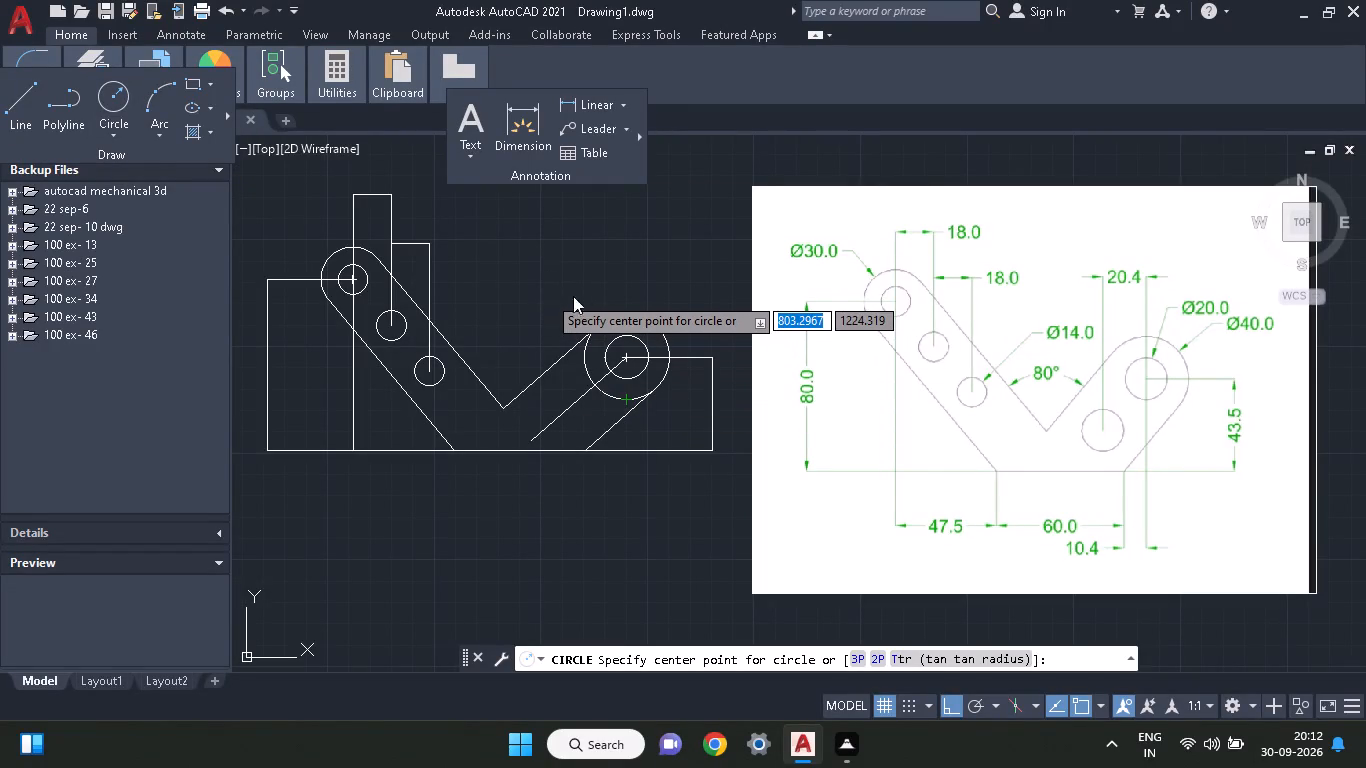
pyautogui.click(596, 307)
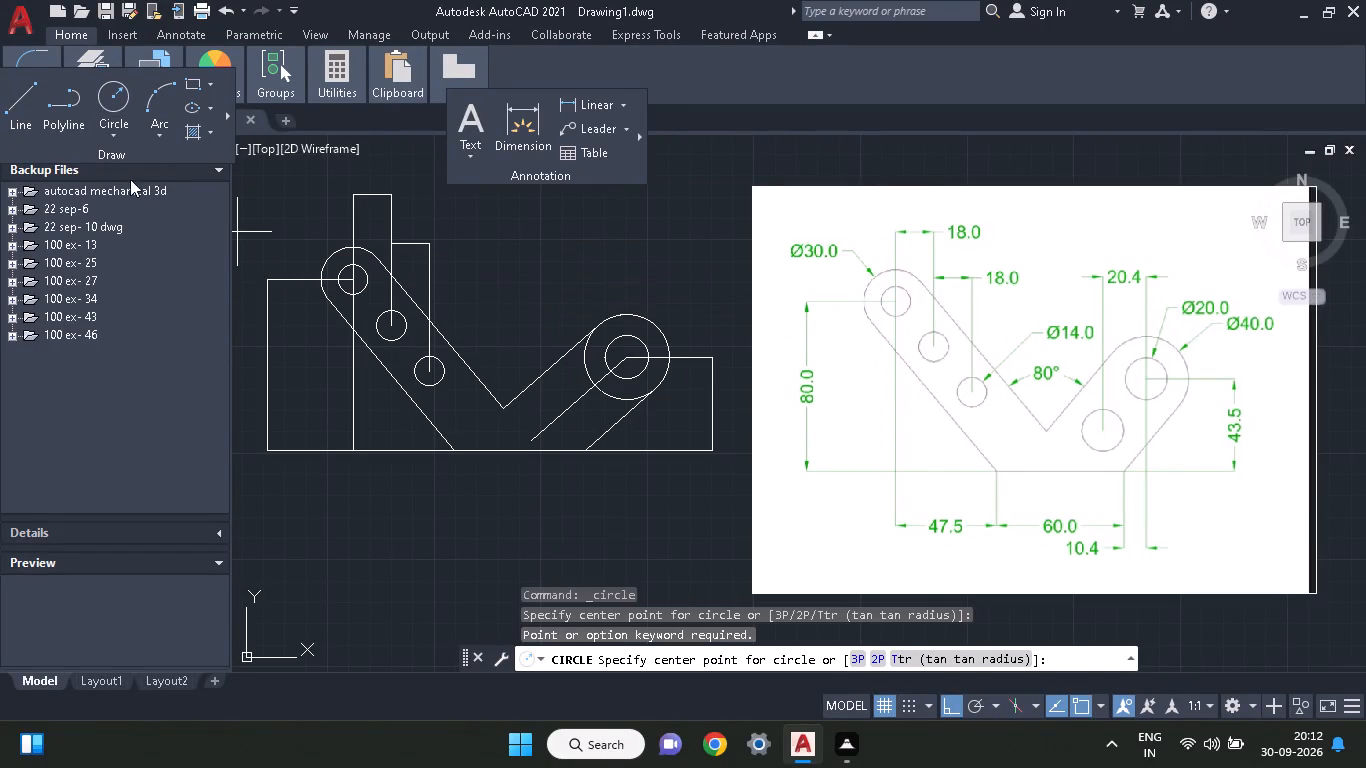
# Draw construction lines from the Ø40 circle's centre: 20.4 horizontally toward the left arm and about 69 straight down past the base line.
pyautogui.click(16, 80)
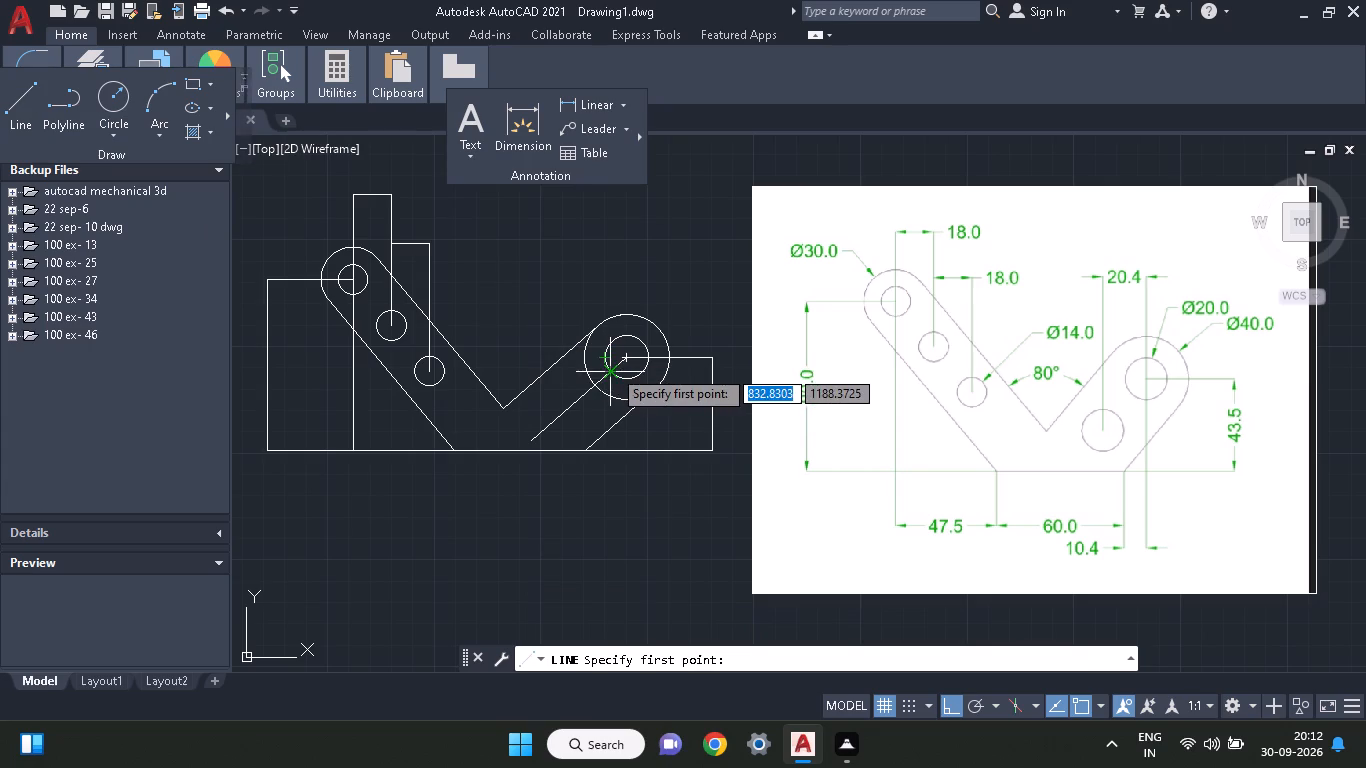
pyautogui.click(626, 360)
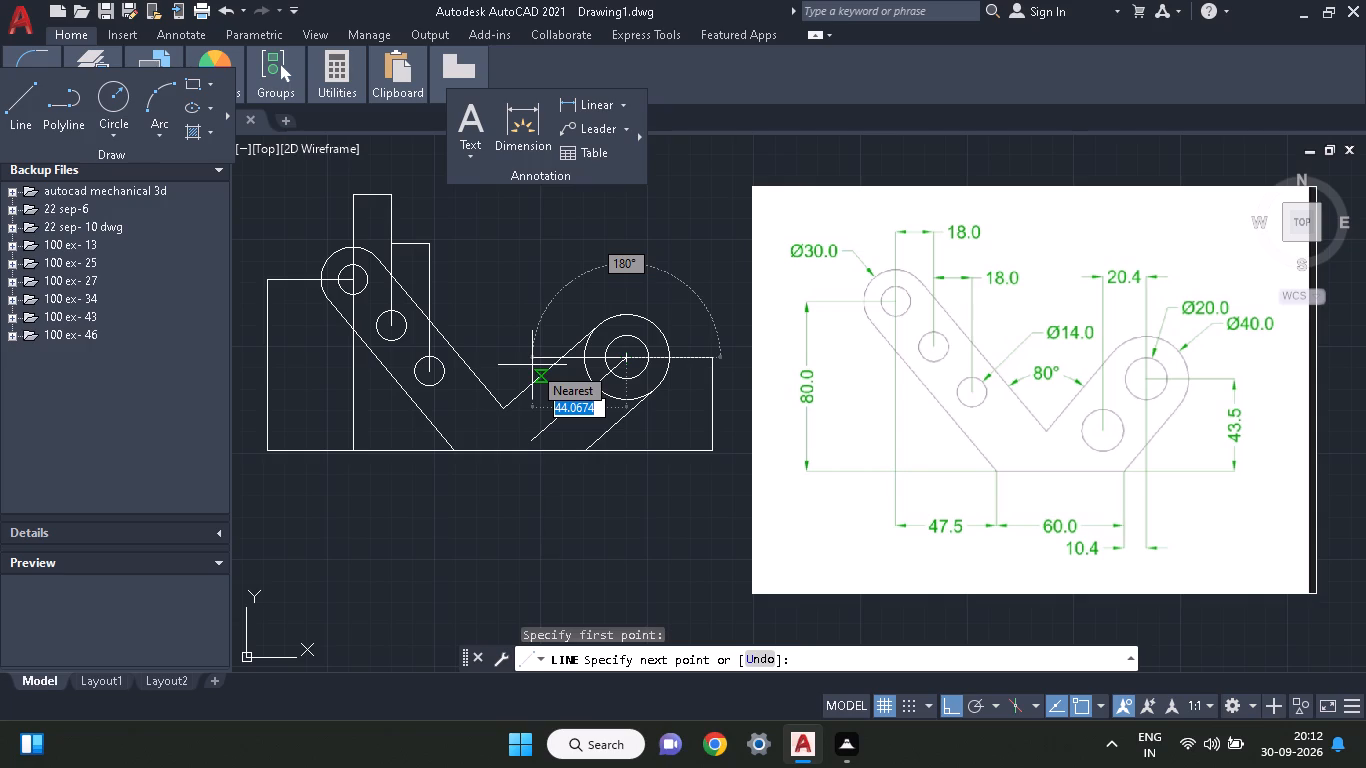
pyautogui.write('20')
pyautogui.write('.4')
pyautogui.press('Return')
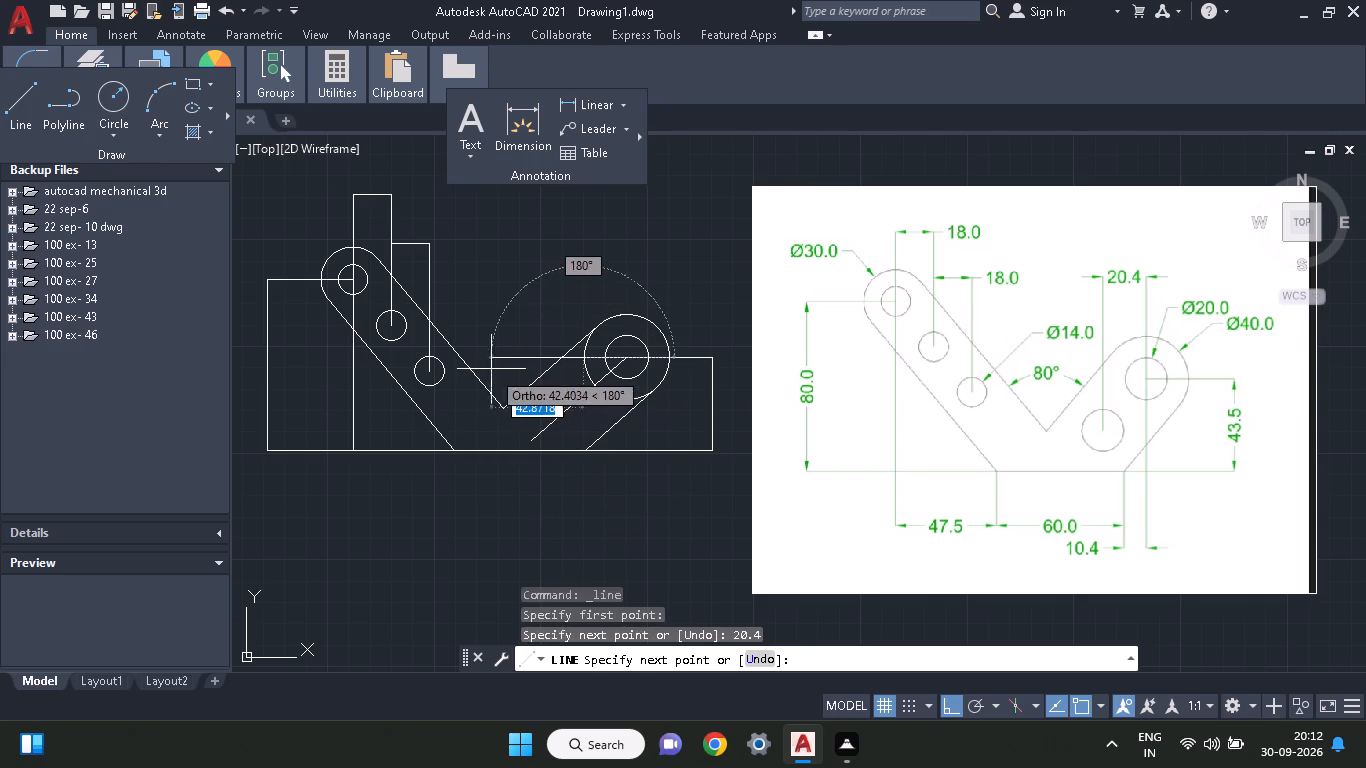
pyautogui.click(575, 505)
pyautogui.rightClick(546, 304)
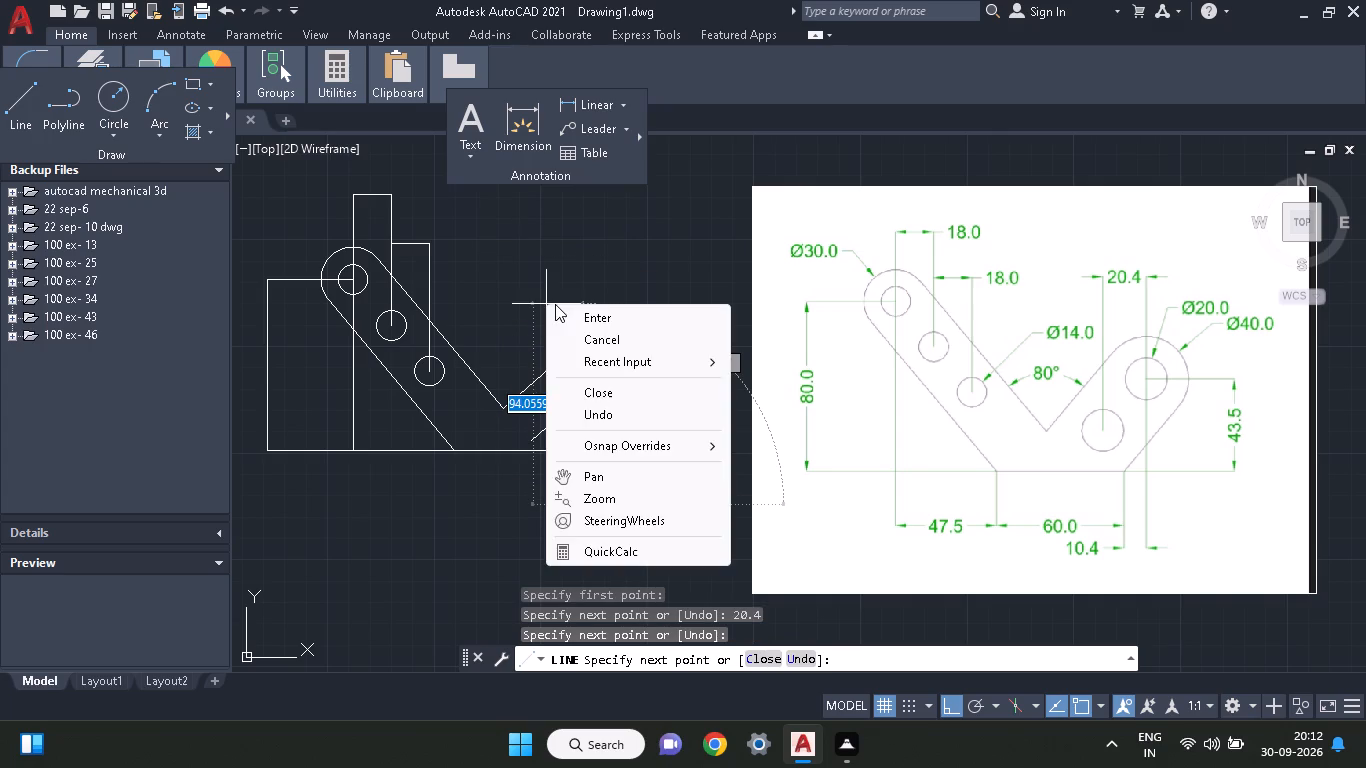
pyautogui.click(557, 308)
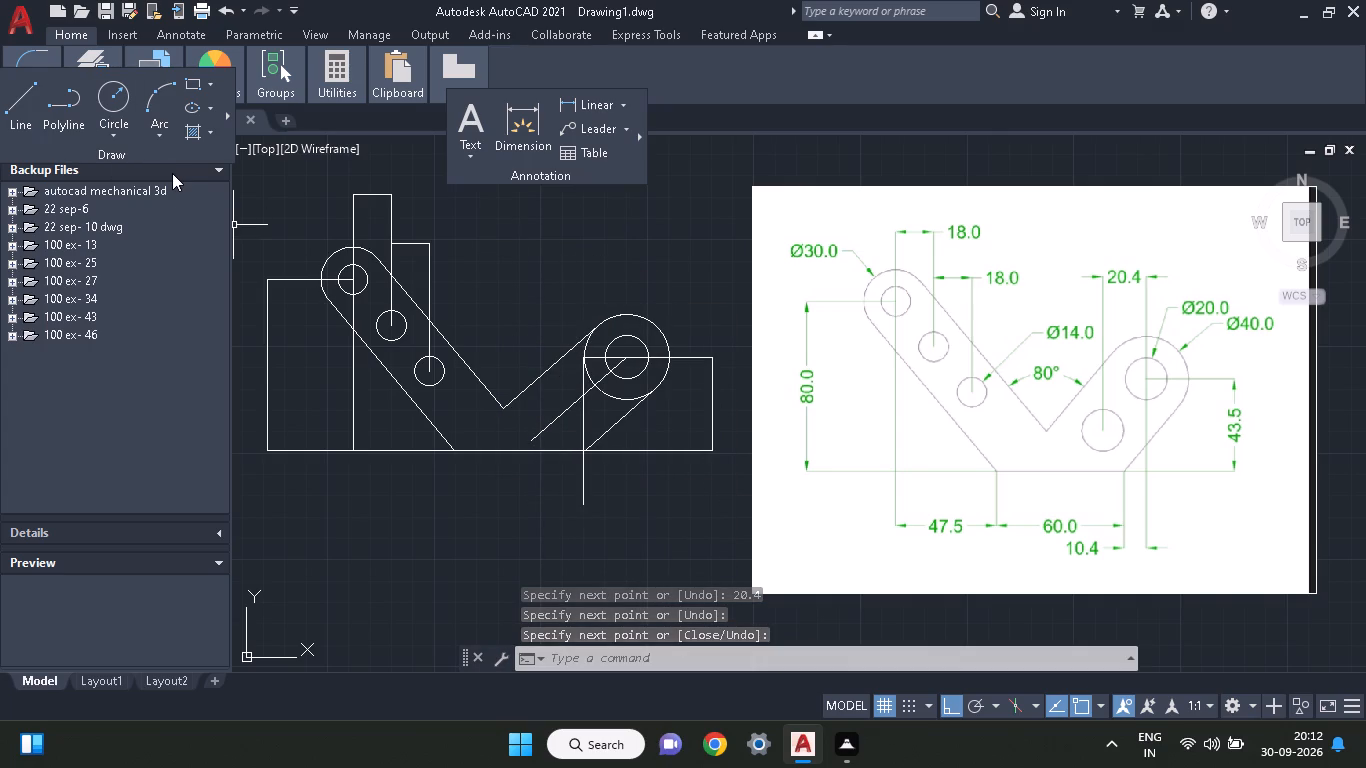
# Trim the 20.4 construction line and the Ø40 circle's inner and lower arcs, from the arm's inner edge round to the 40 construction line.
pyautogui.write('tr')
pyautogui.press('space')
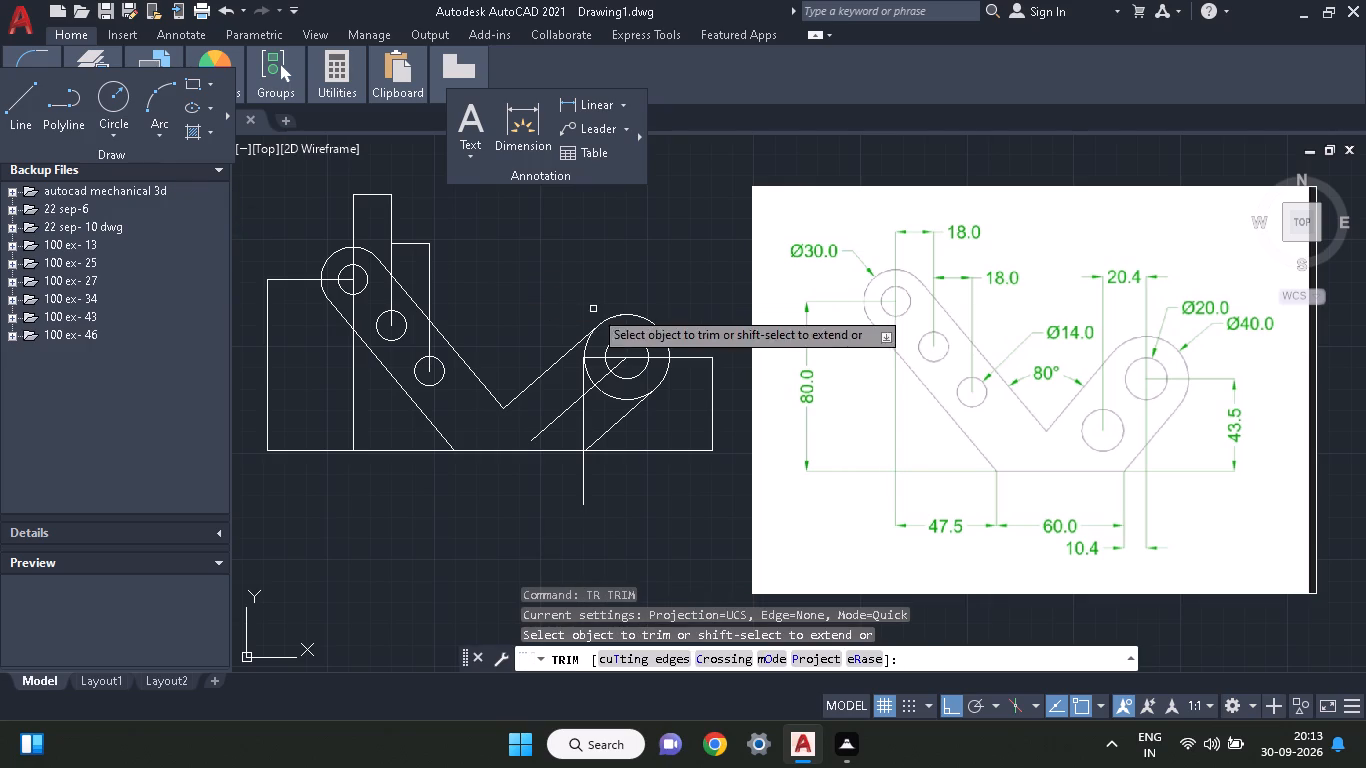
pyautogui.click(602, 357)
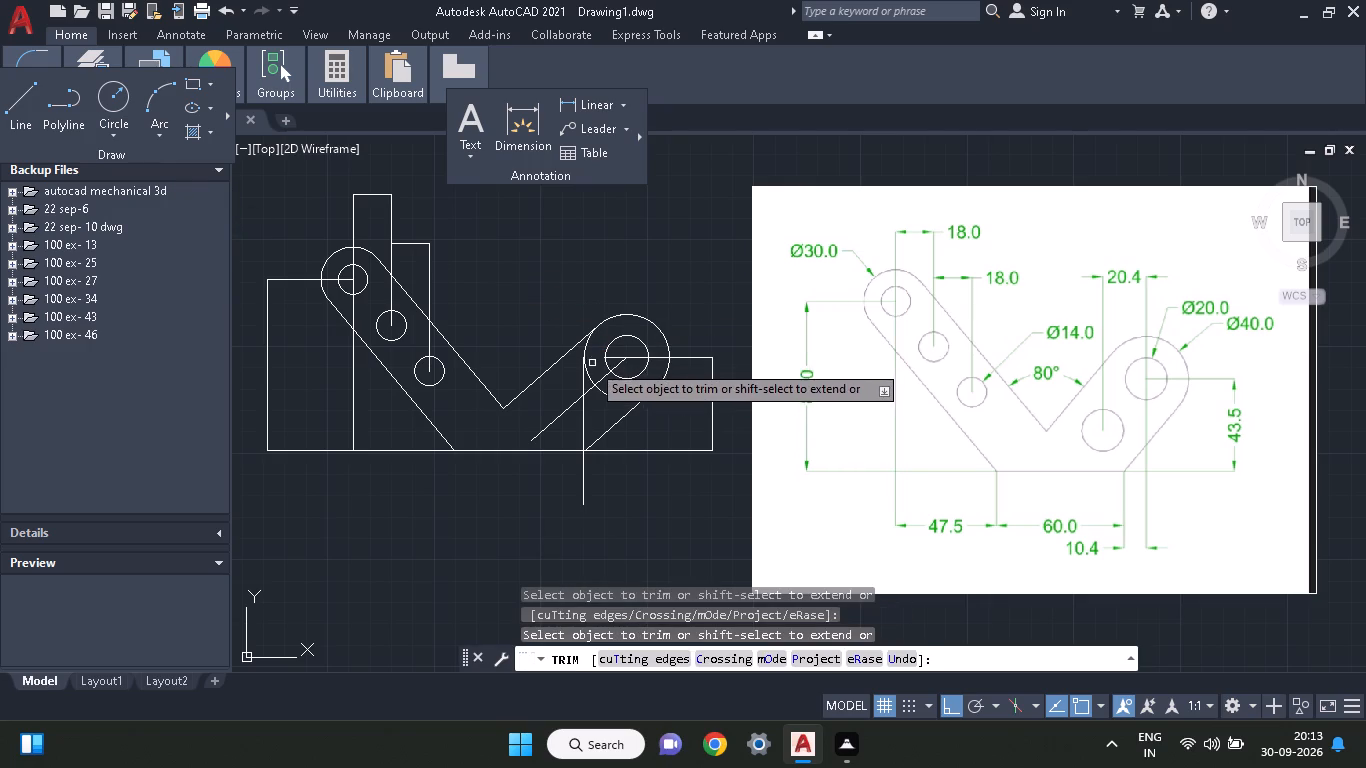
pyautogui.click(586, 365)
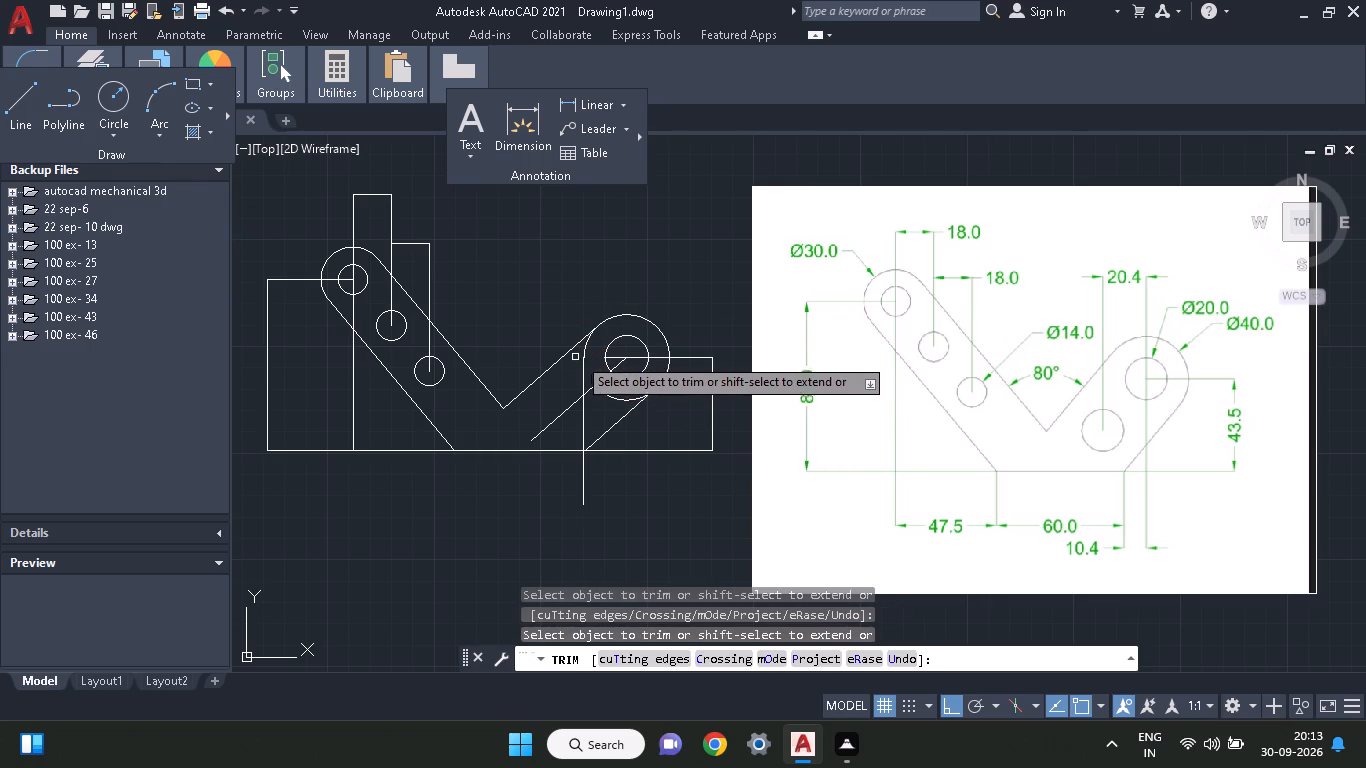
pyautogui.click(587, 350)
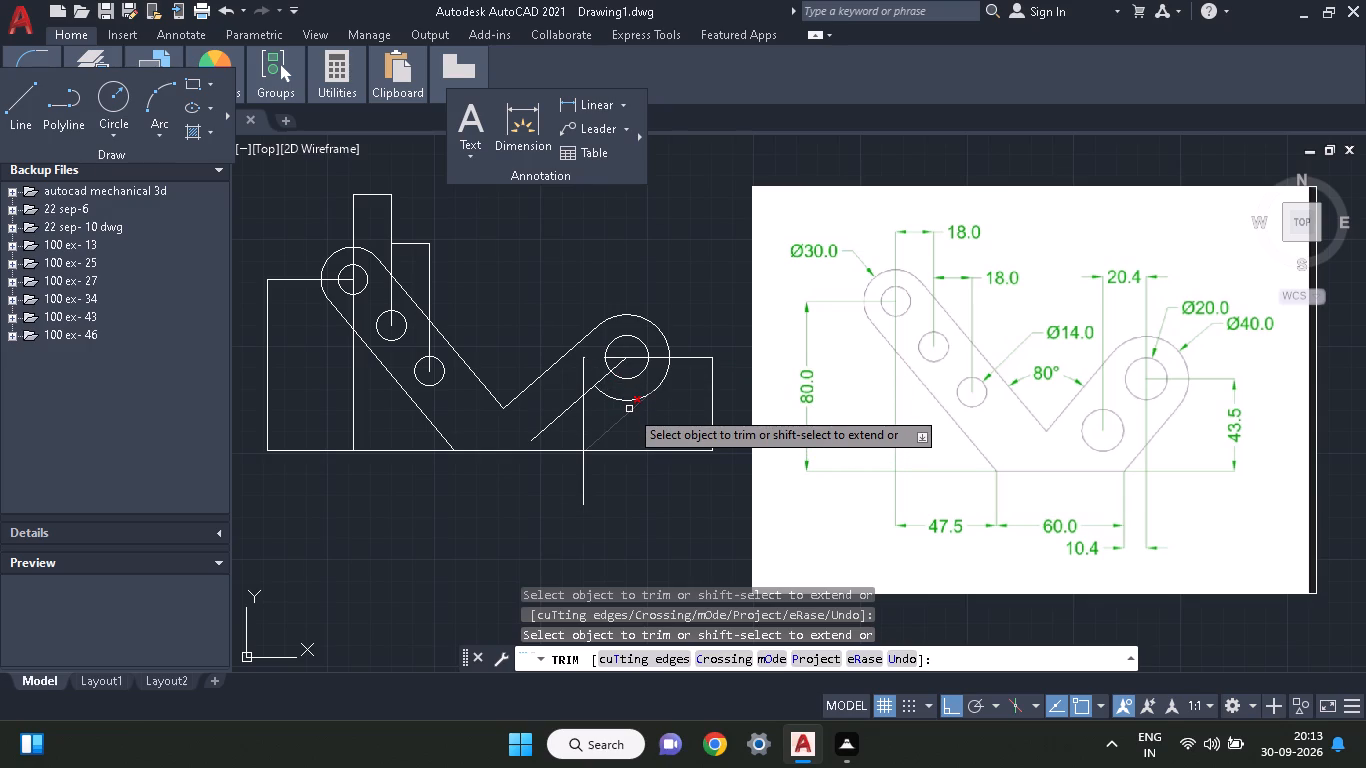
pyautogui.click(629, 402)
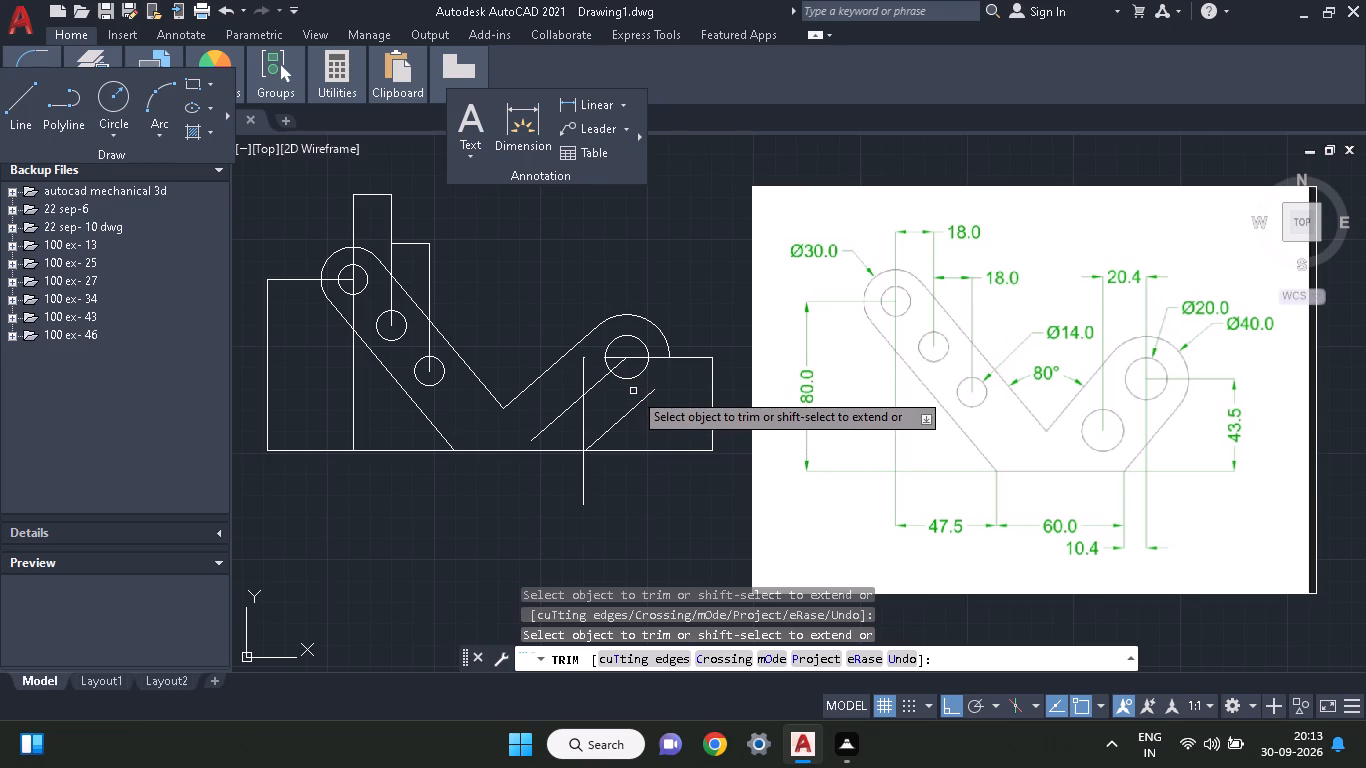
pyautogui.rightClick(680, 296)
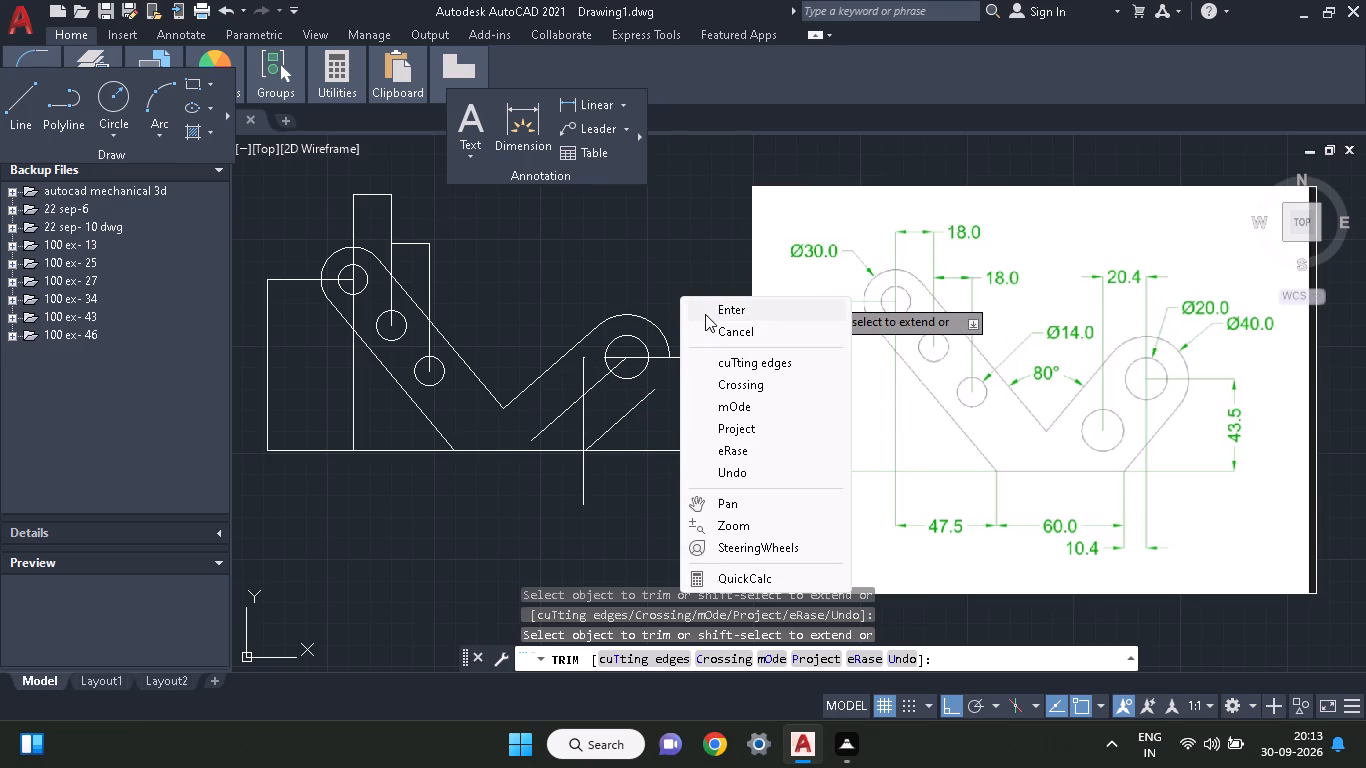
pyautogui.click(705, 314)
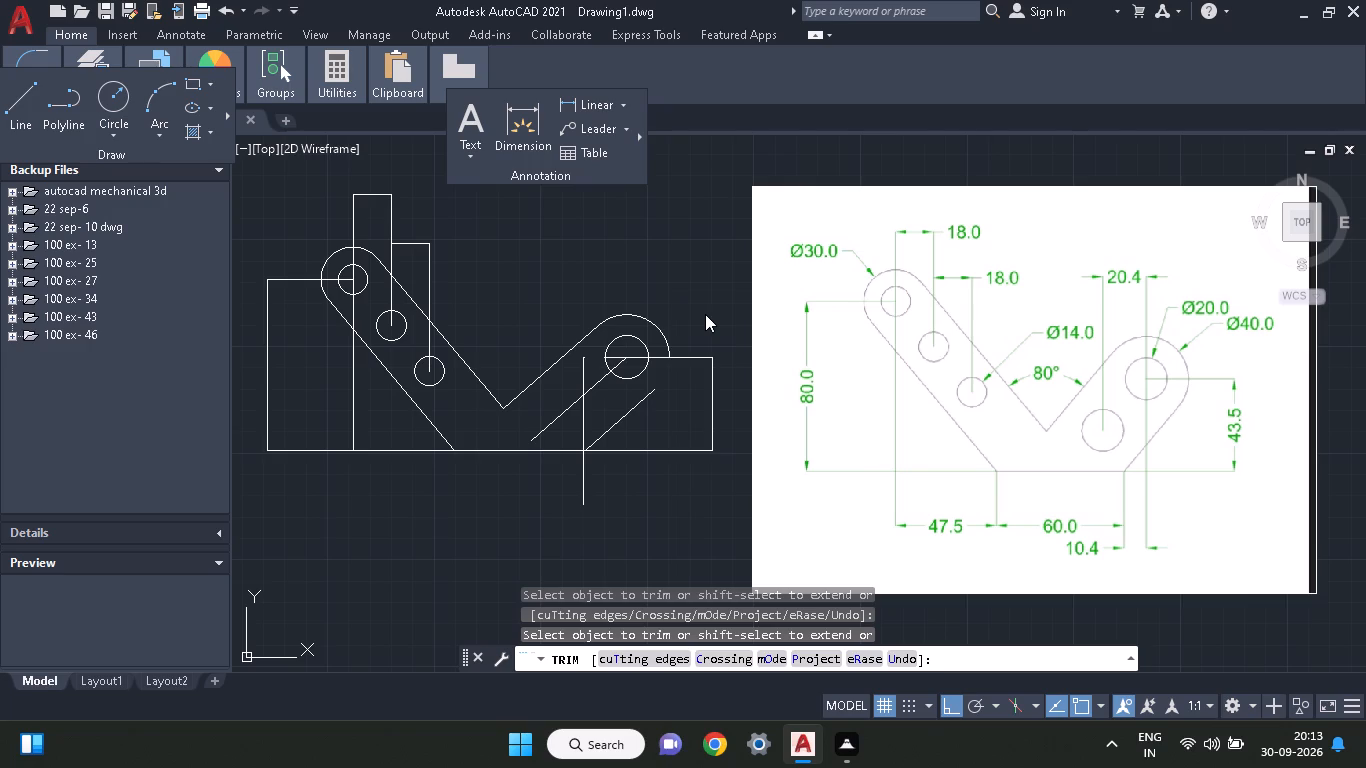
# Draw a circle of radius 10 where the vertical construction line crosses the right arm's centre line.
pyautogui.write('ci')
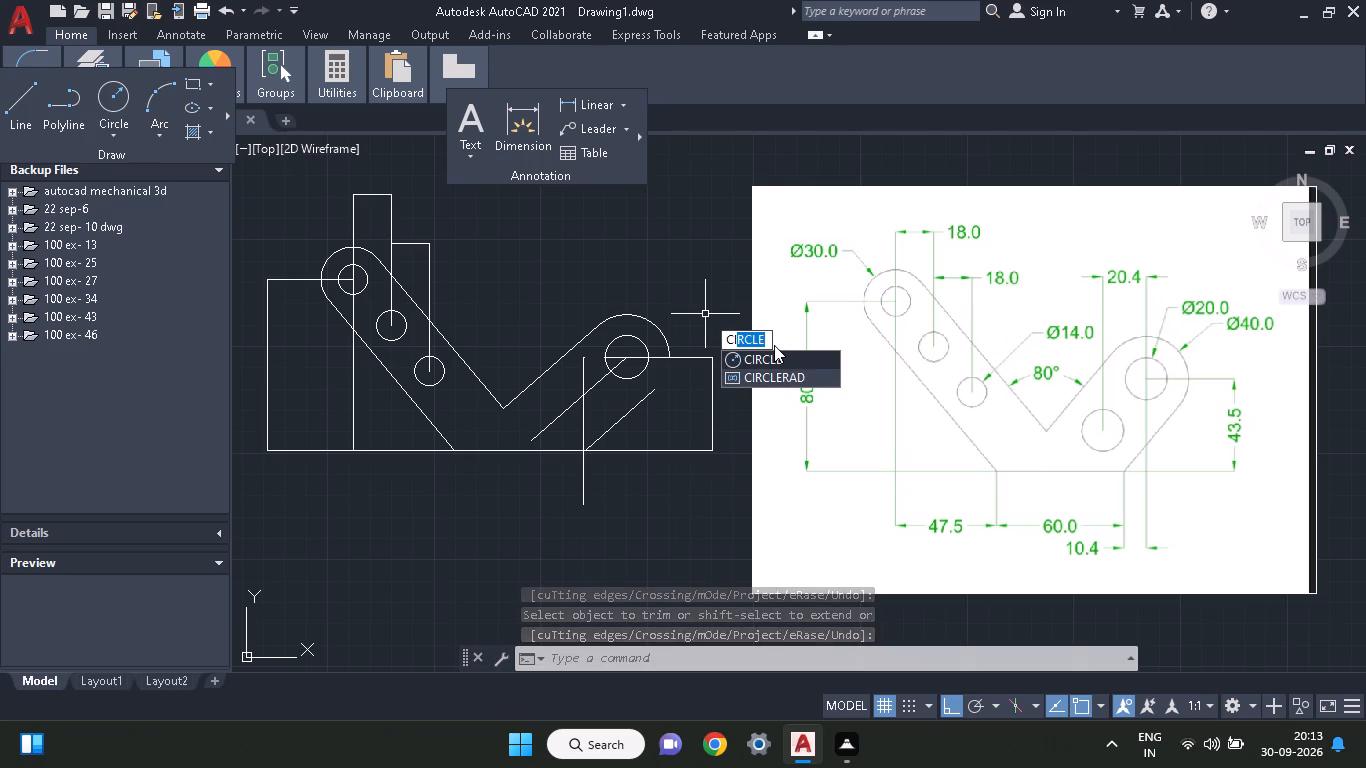
pyautogui.click(747, 353)
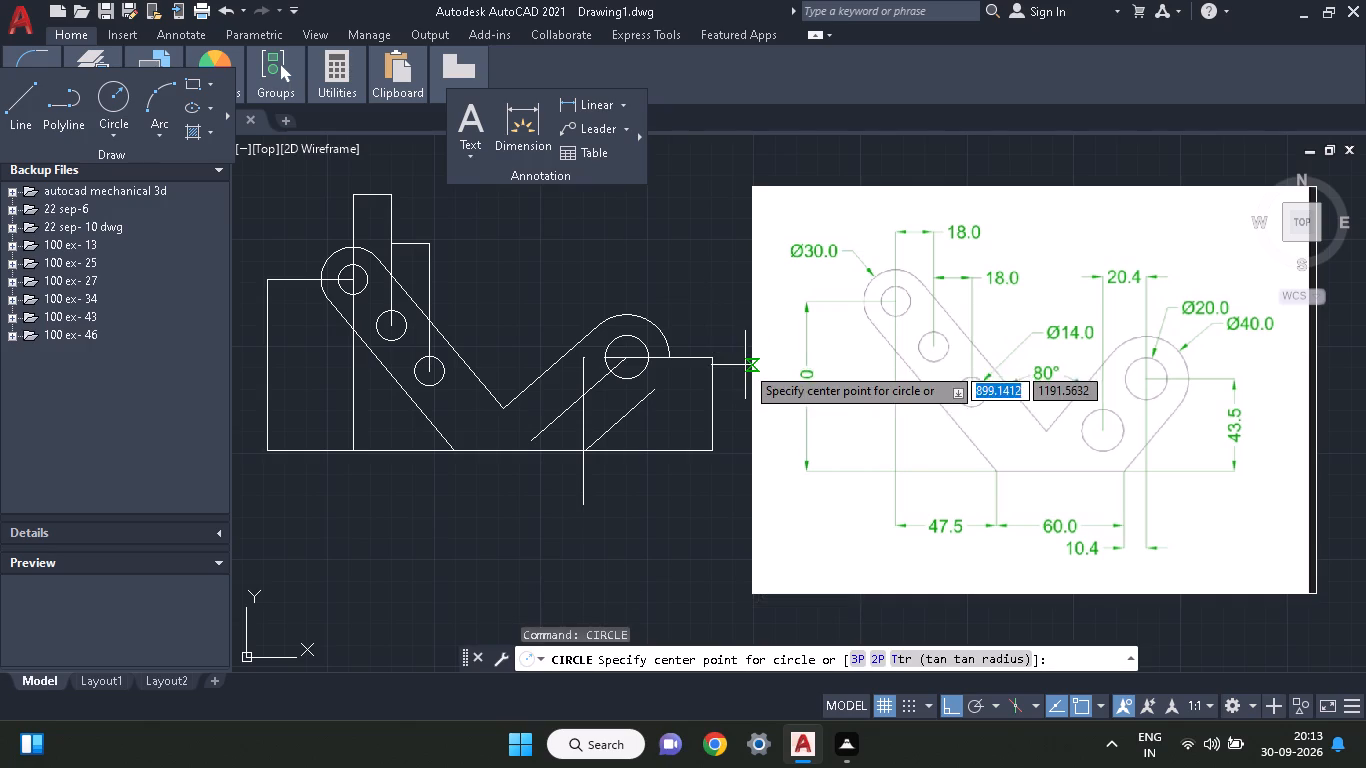
pyautogui.click(584, 396)
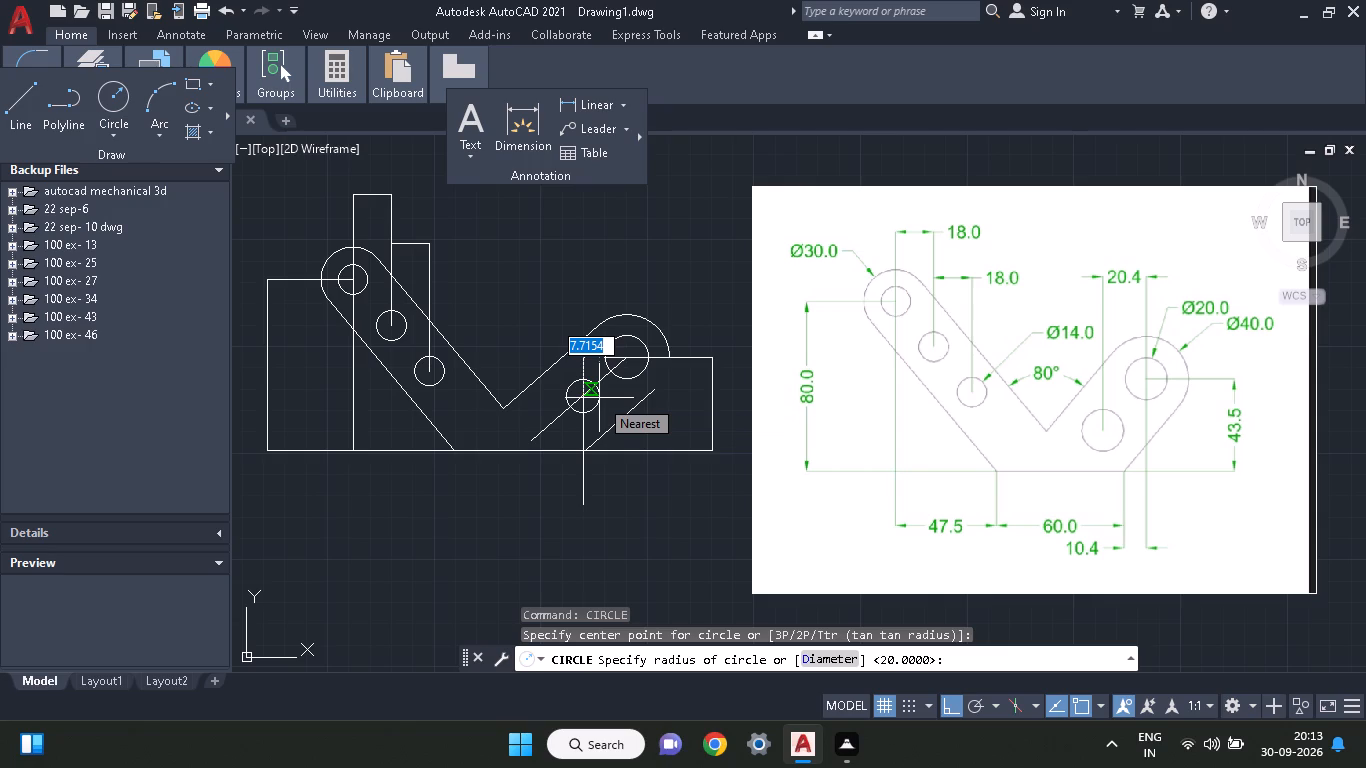
pyautogui.write('10.0')
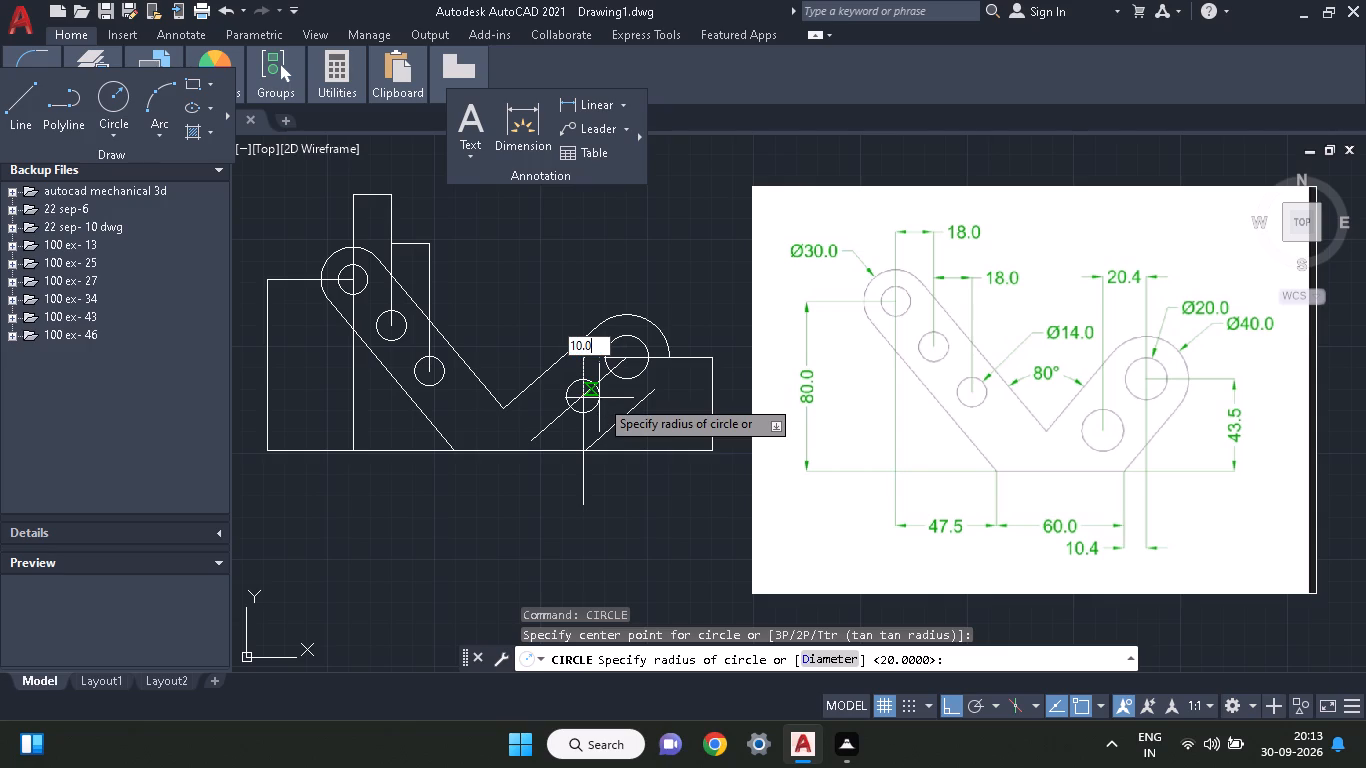
pyautogui.press('BackSpace')
pyautogui.press('BackSpace')
pyautogui.press('BackSpace')
pyautogui.press('BackSpace')
pyautogui.press('Return')
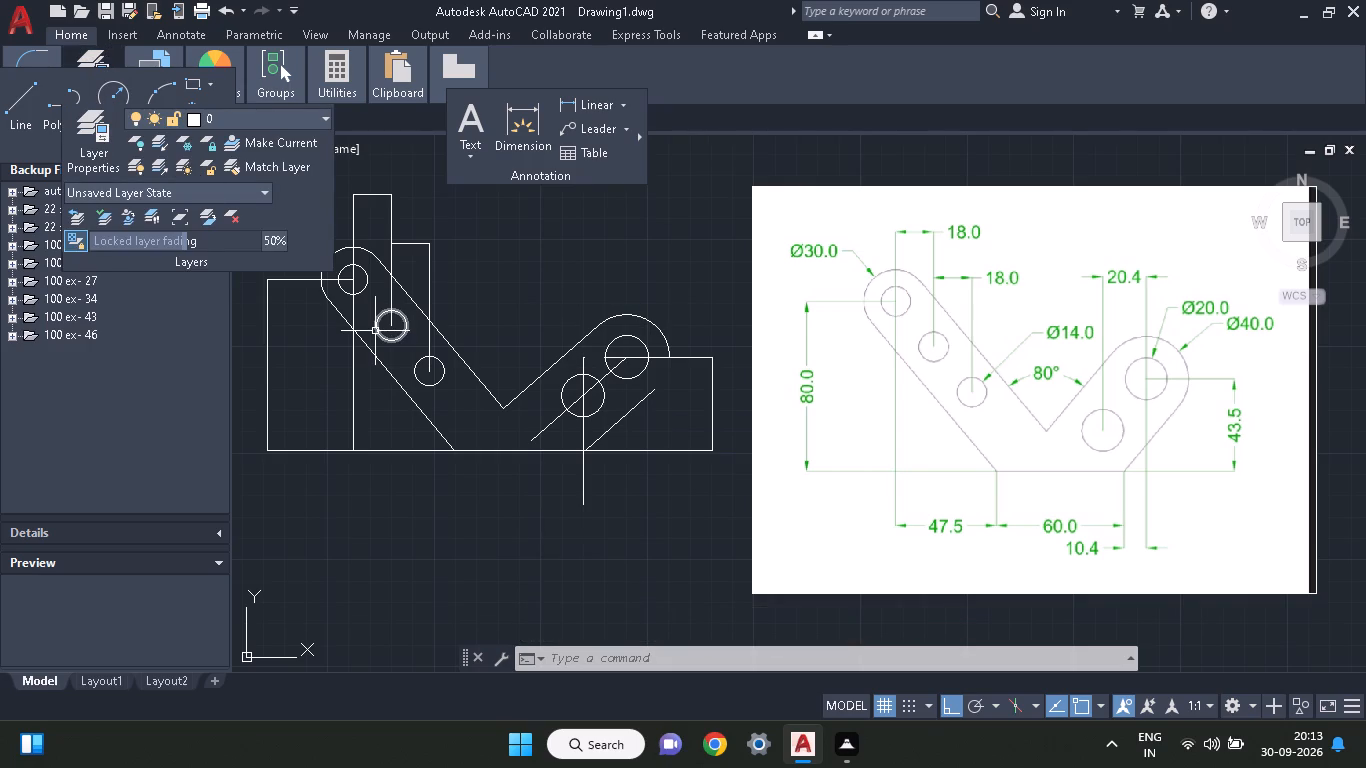
# Trim the vertical construction line above the base line and the centre line's lower end, clearing the right arm's lower hole.
pyautogui.write('tr')
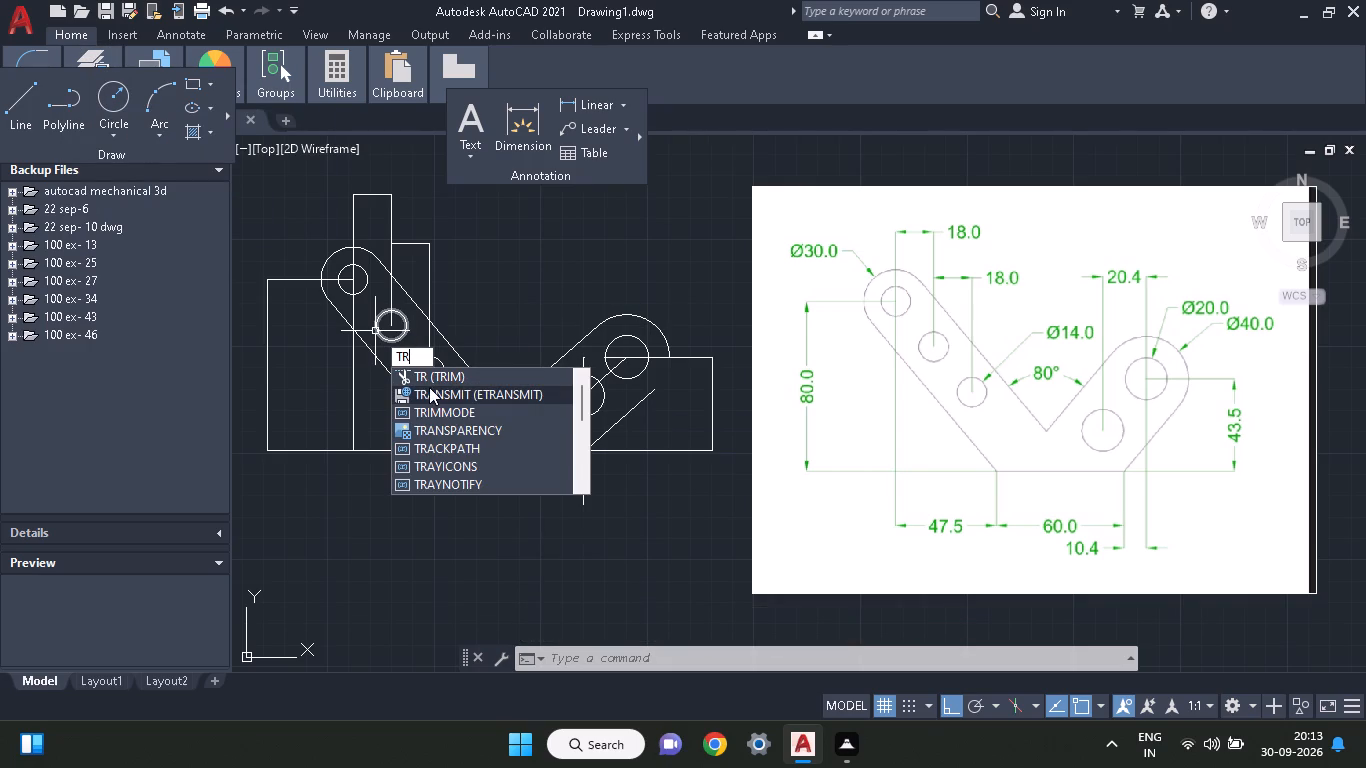
pyautogui.click(430, 370)
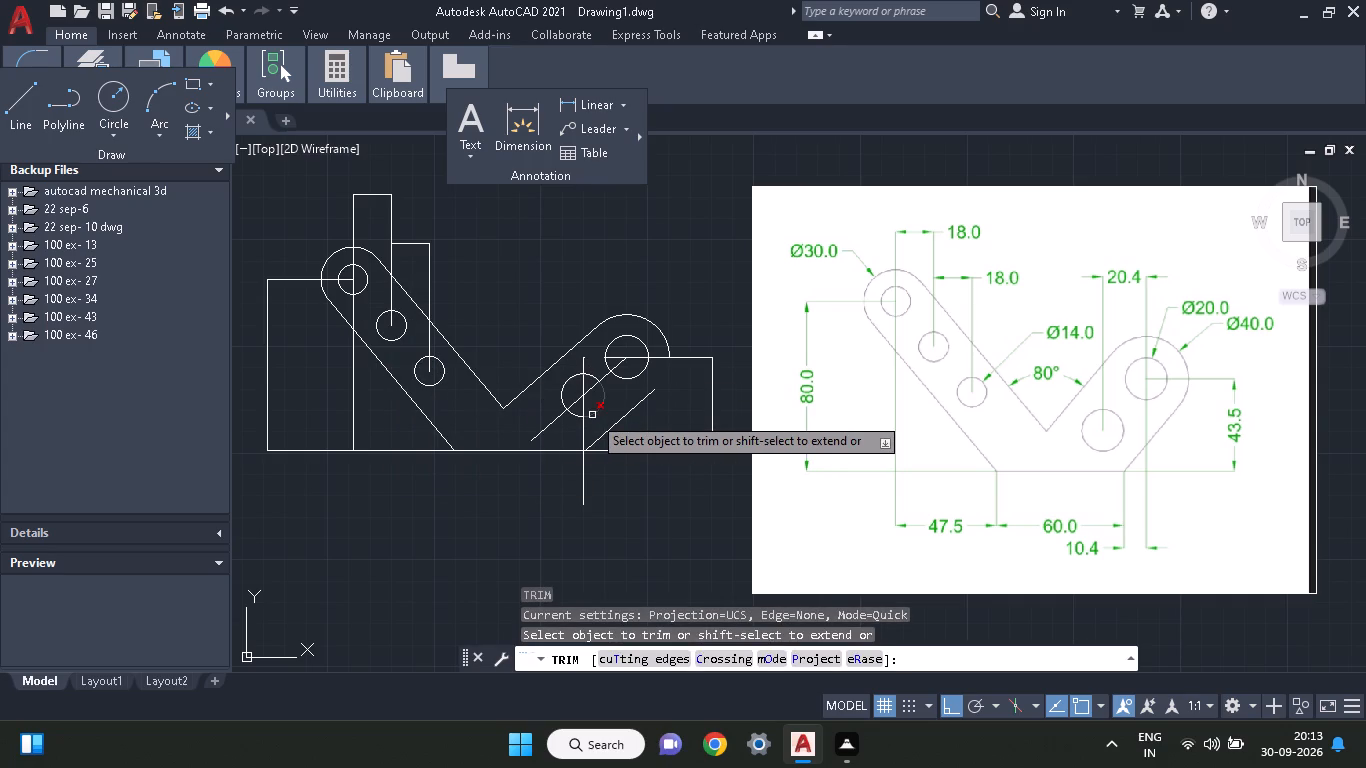
pyautogui.click(583, 407)
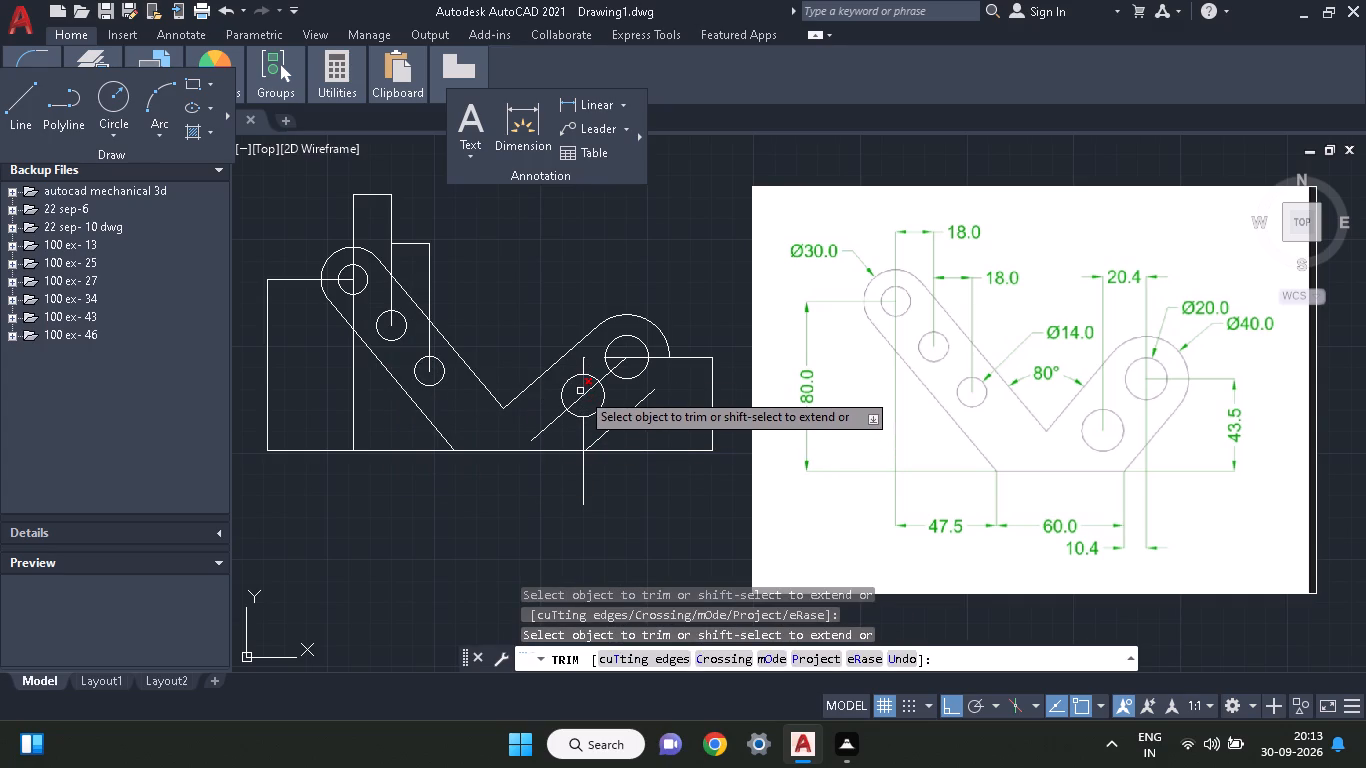
pyautogui.click(580, 391)
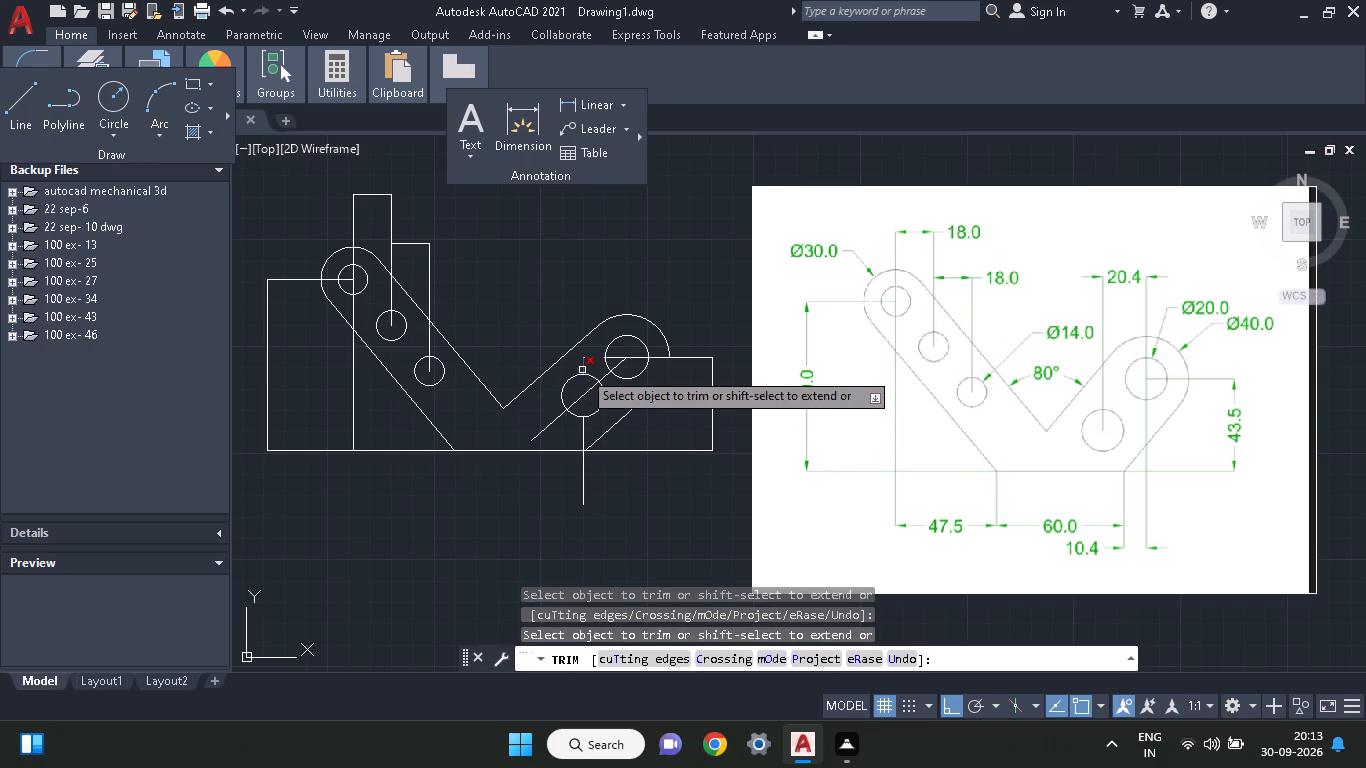
pyautogui.click(582, 370)
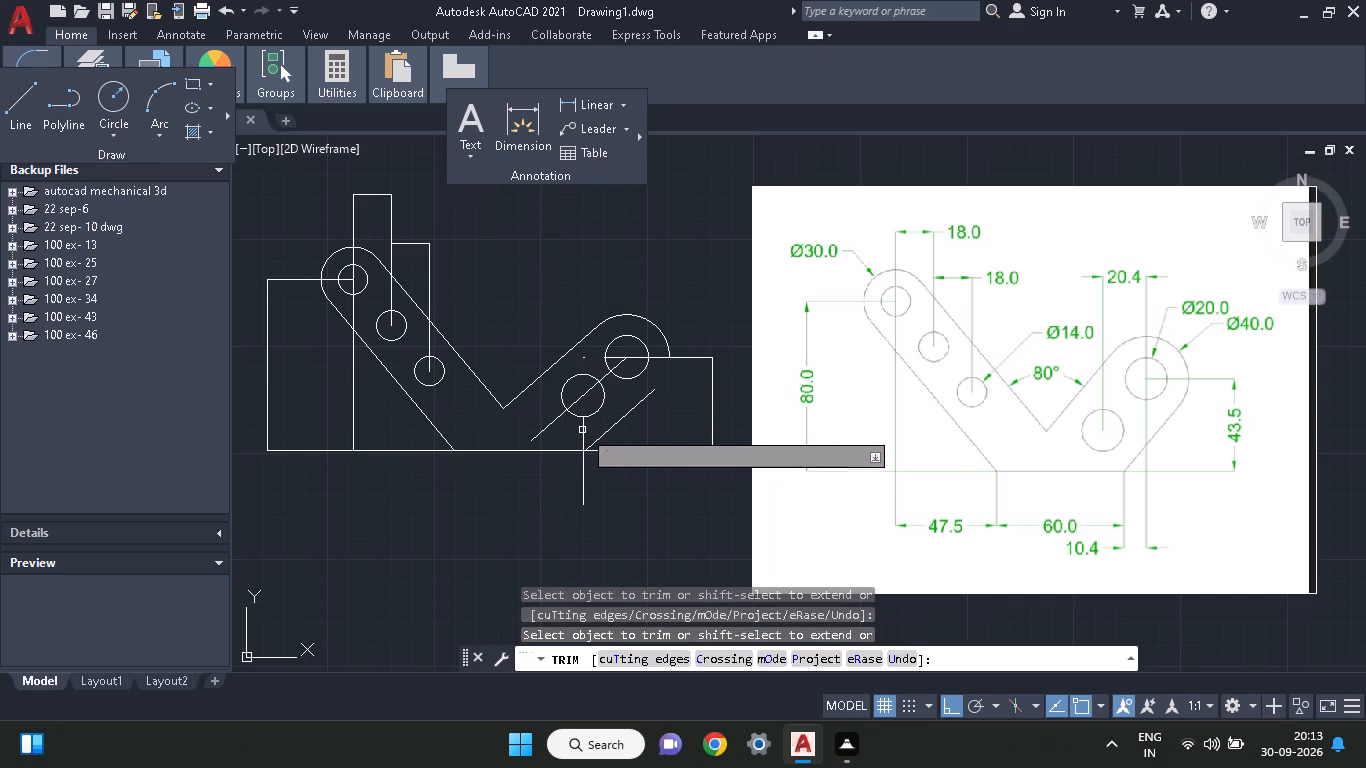
pyautogui.click(583, 429)
pyautogui.click(547, 424)
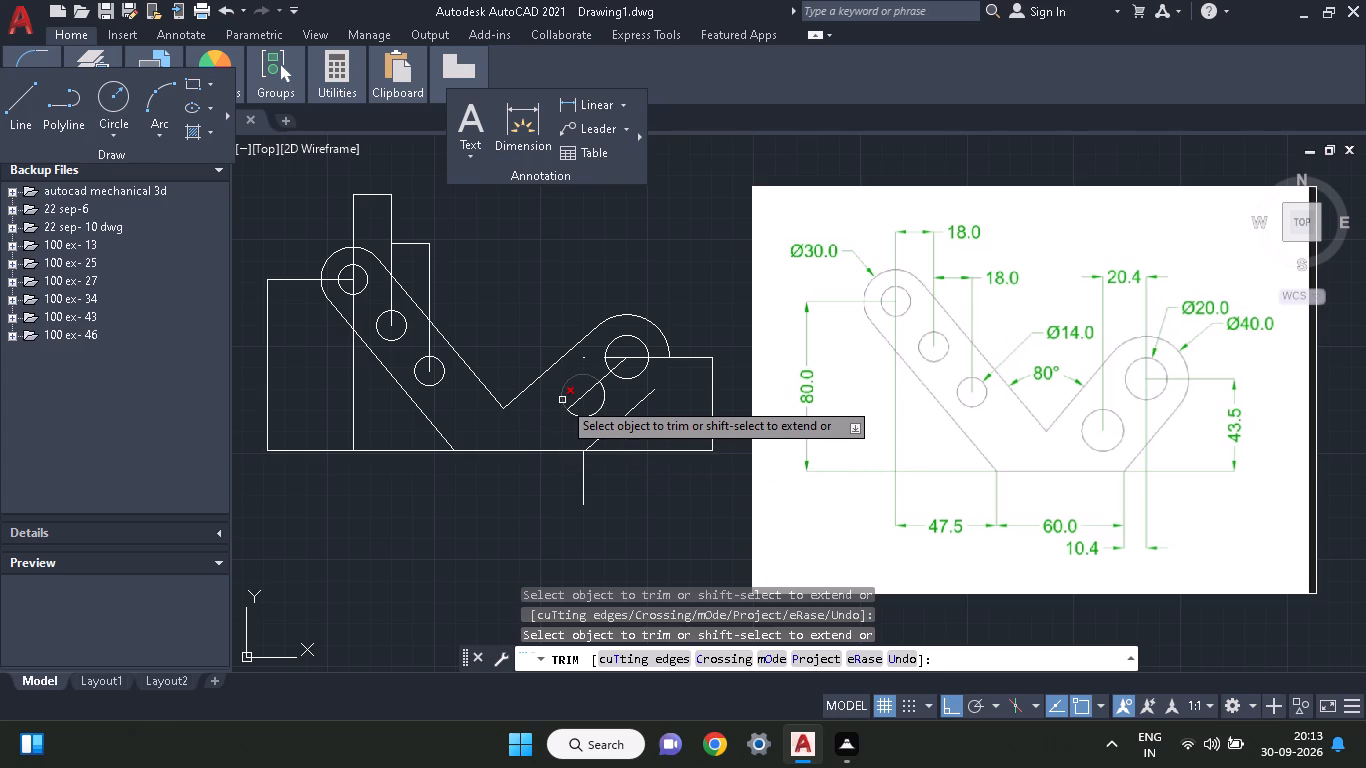
pyautogui.click(579, 397)
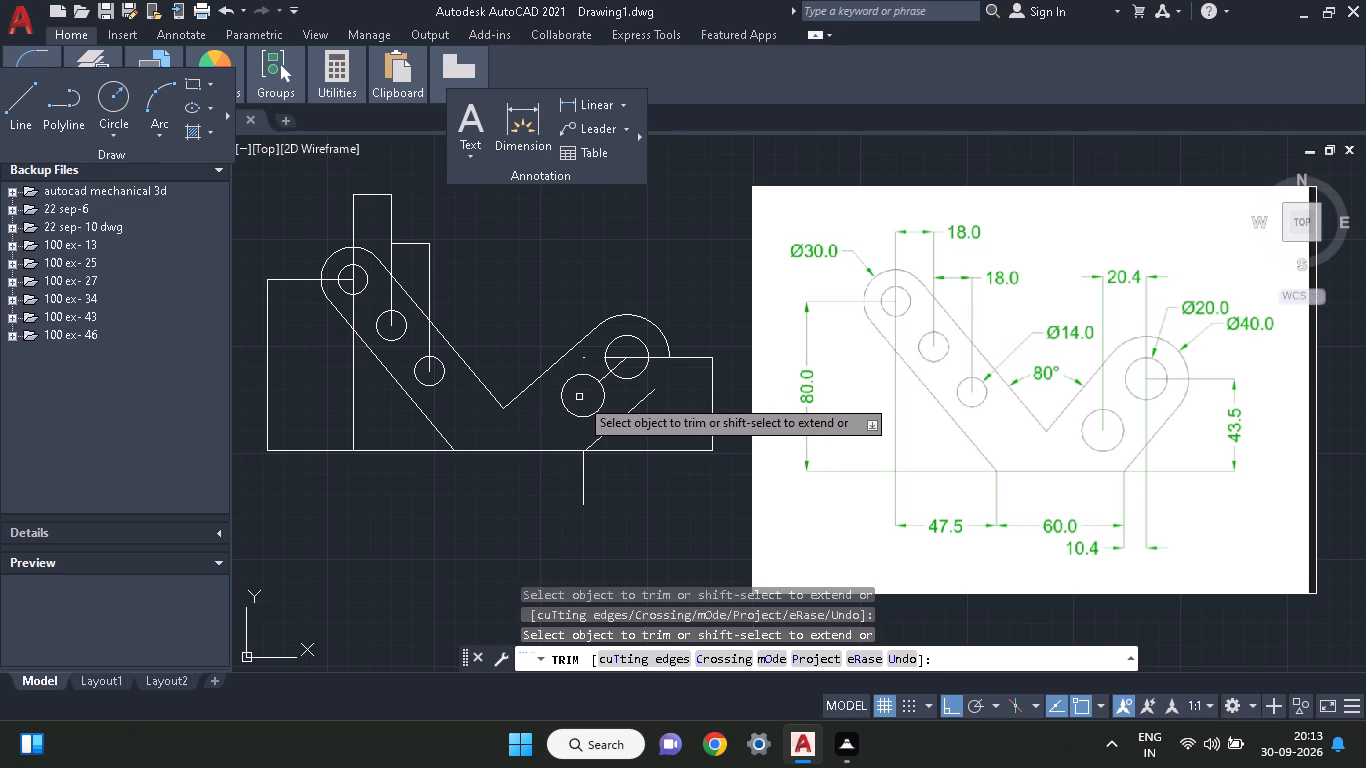
# Trim the rest of the right arm's centre line, the 40 construction line inside the arm and the vertical remnants below the base and beside the holes.
pyautogui.click(608, 376)
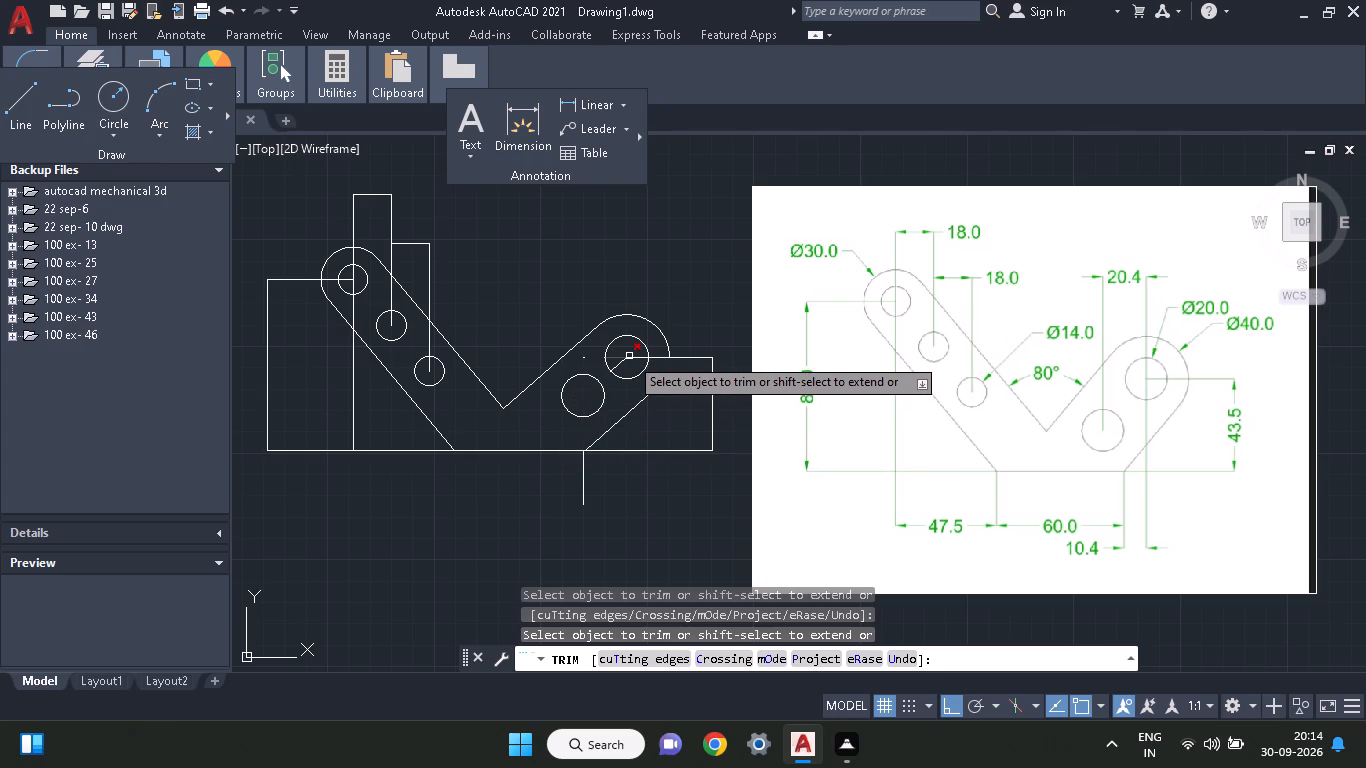
pyautogui.click(629, 356)
pyautogui.click(623, 360)
pyautogui.click(629, 359)
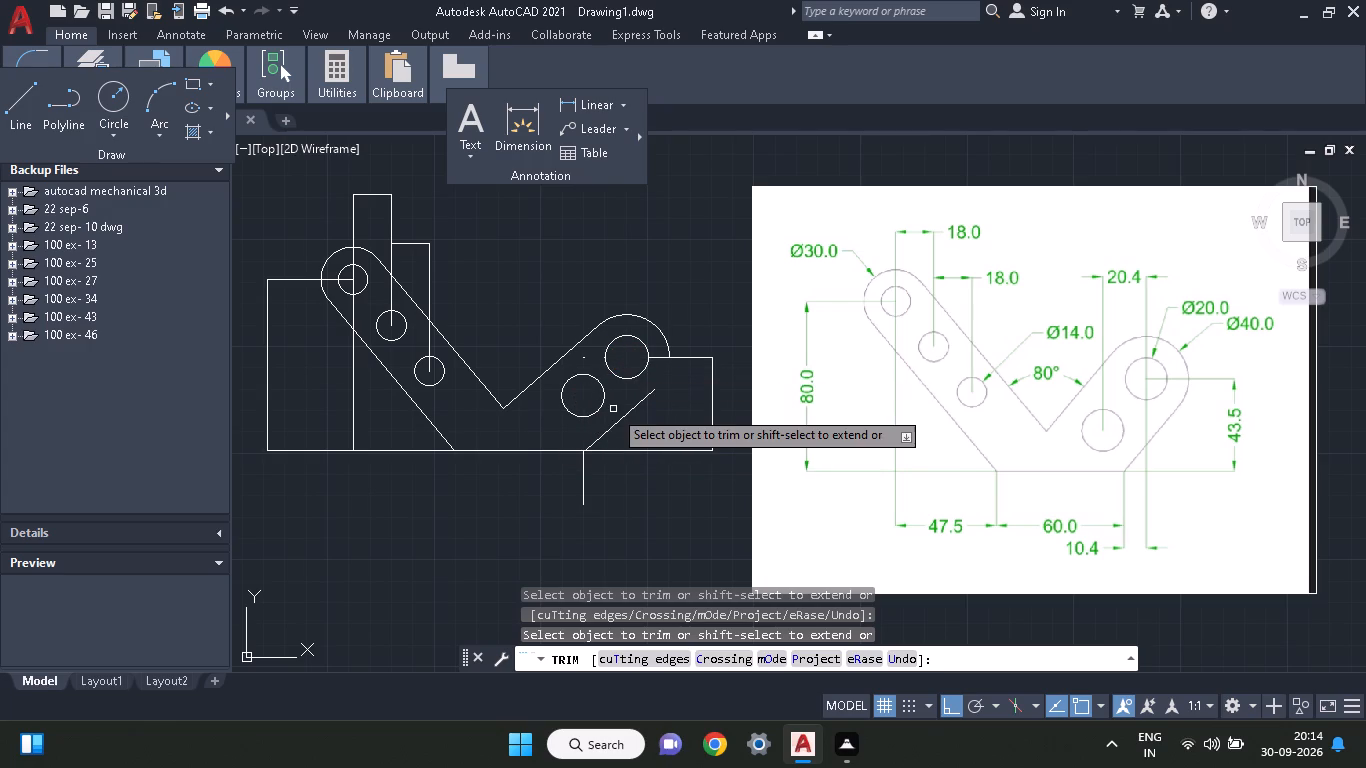
pyautogui.click(660, 360)
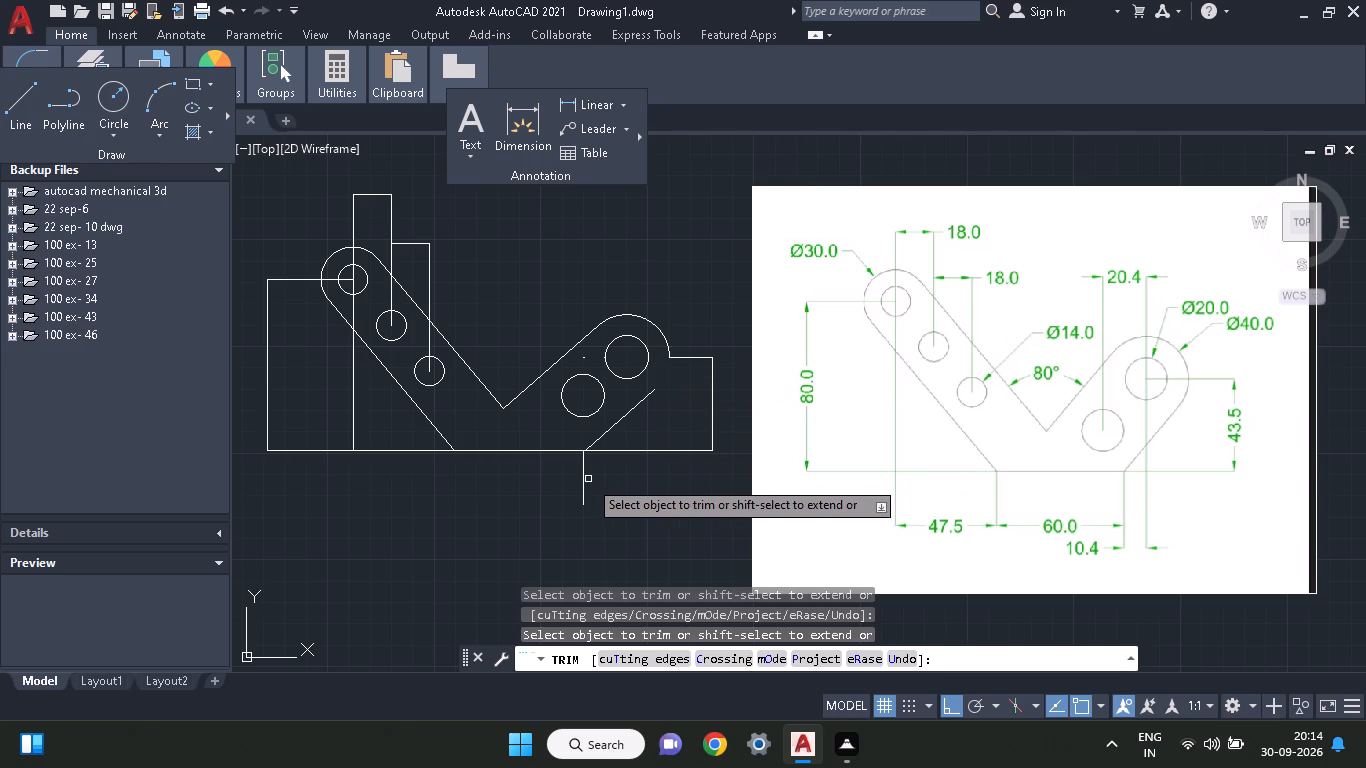
pyautogui.click(581, 472)
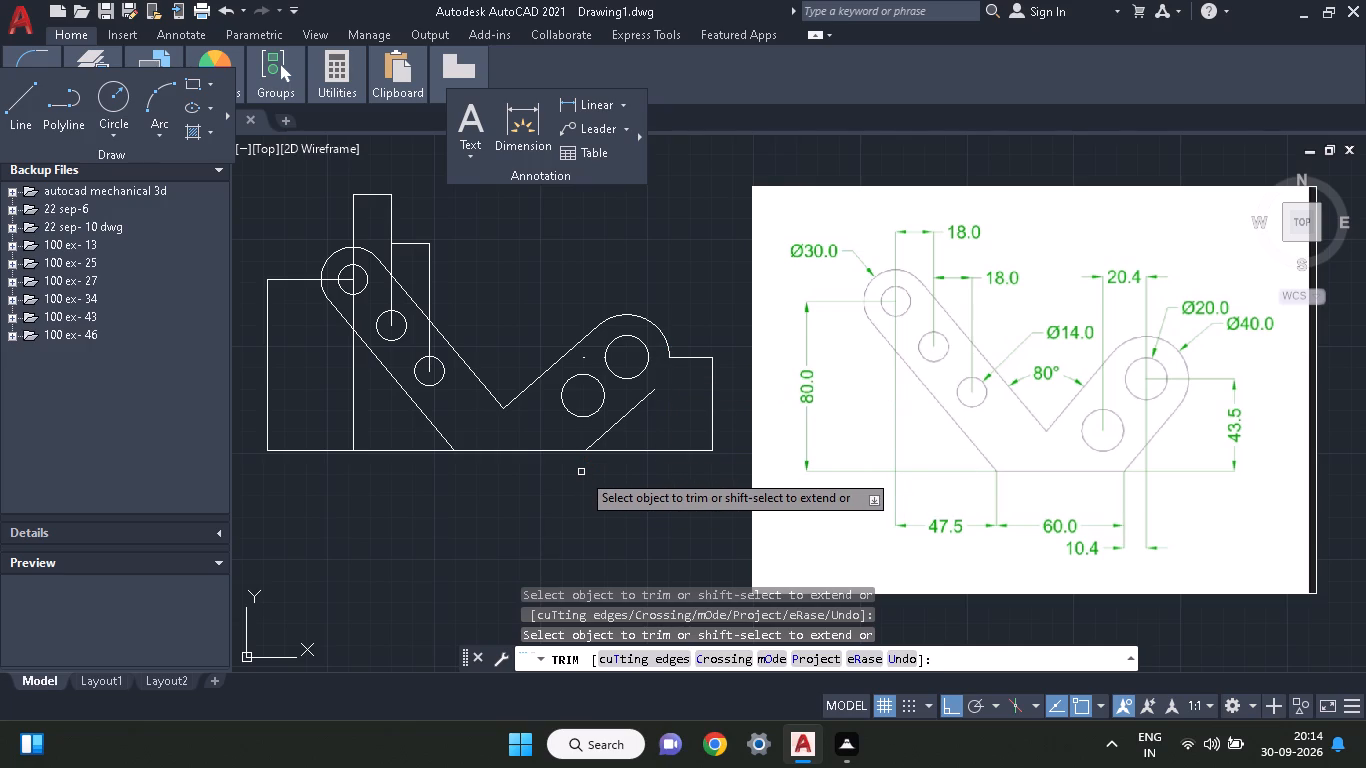
pyautogui.click(584, 361)
pyautogui.click(584, 358)
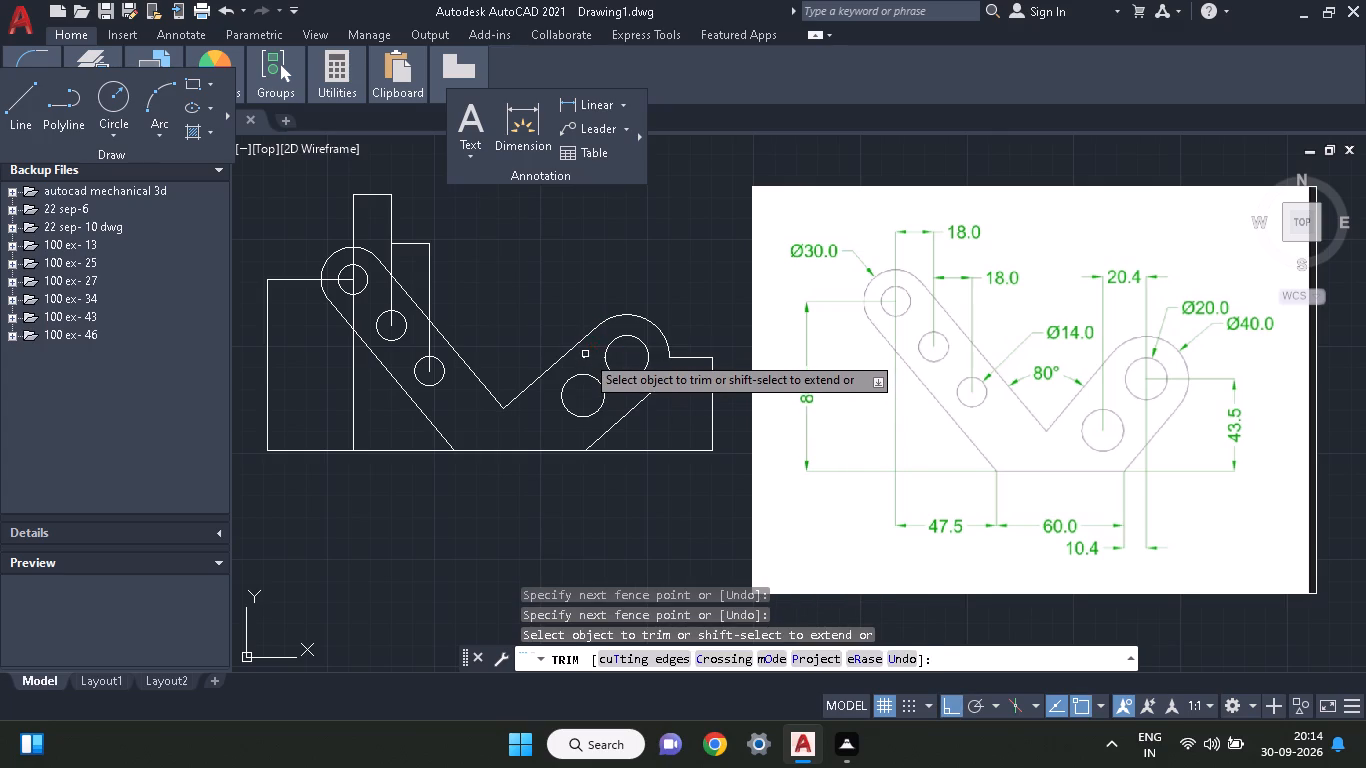
pyautogui.click(585, 358)
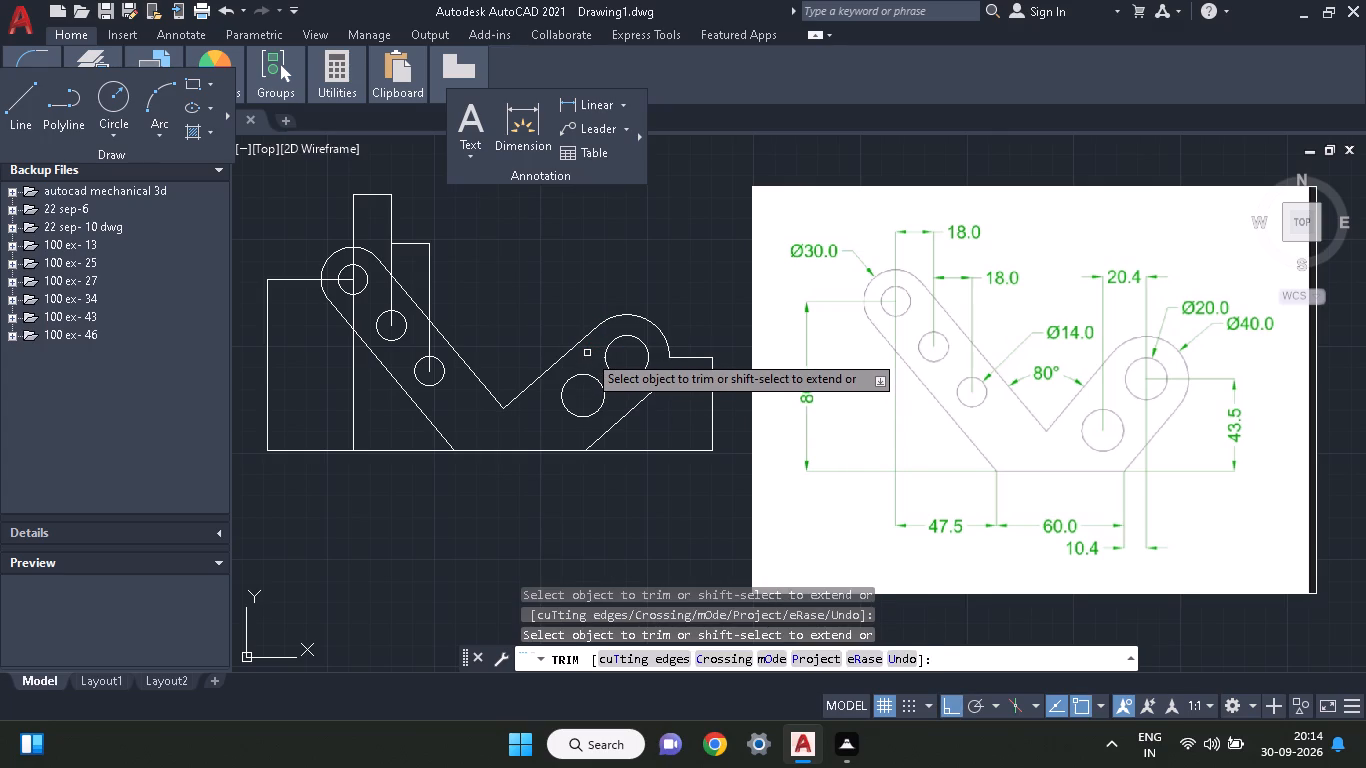
pyautogui.rightClick(483, 557)
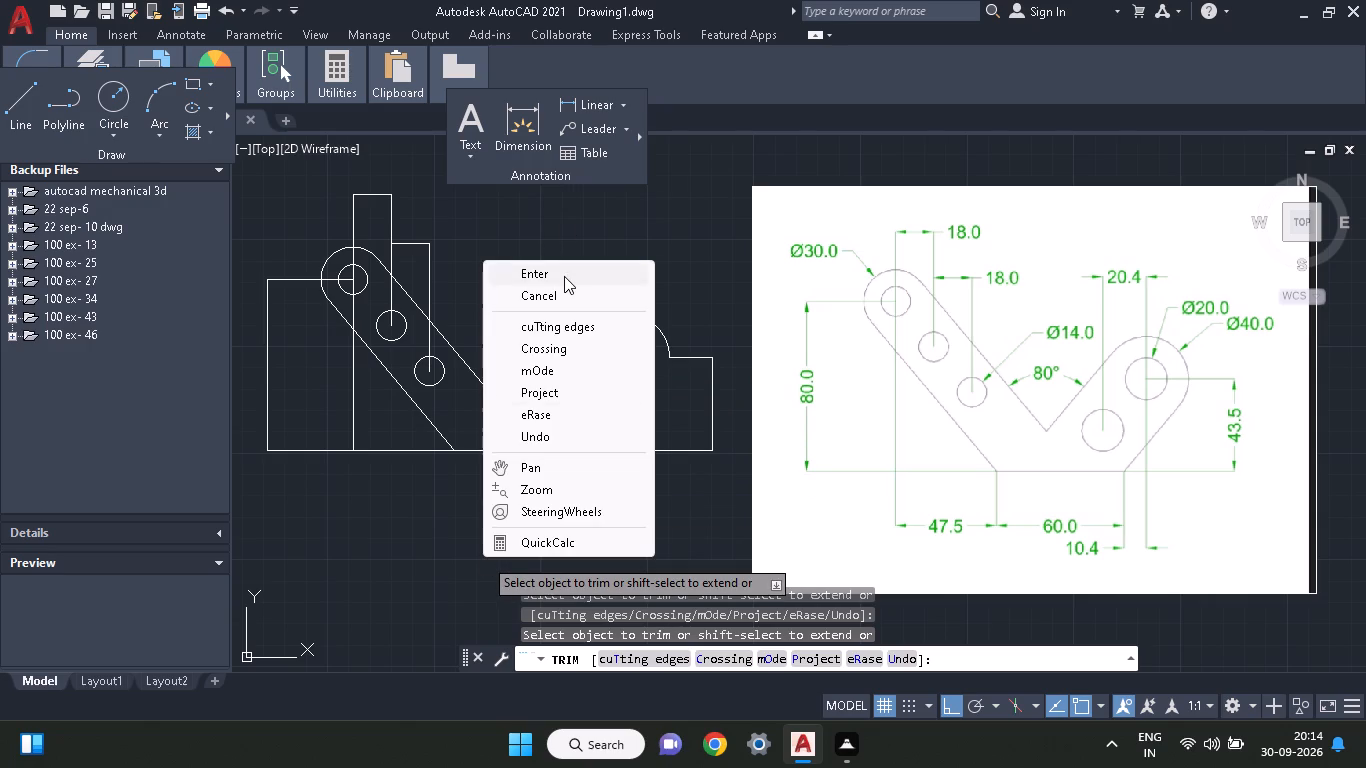
pyautogui.click(564, 276)
# Draw a circle of radius 20 concentric with the right arm's upper hole.
pyautogui.click(118, 95)
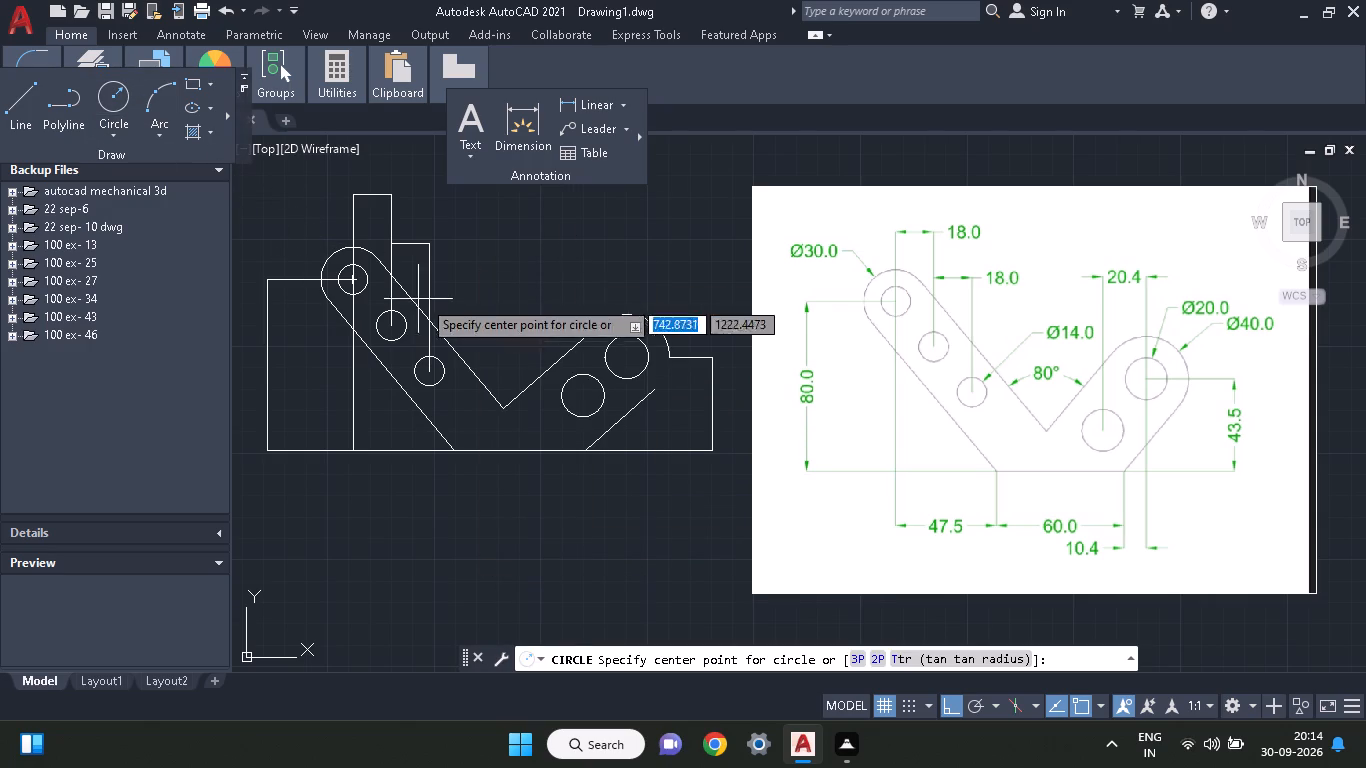
pyautogui.click(628, 364)
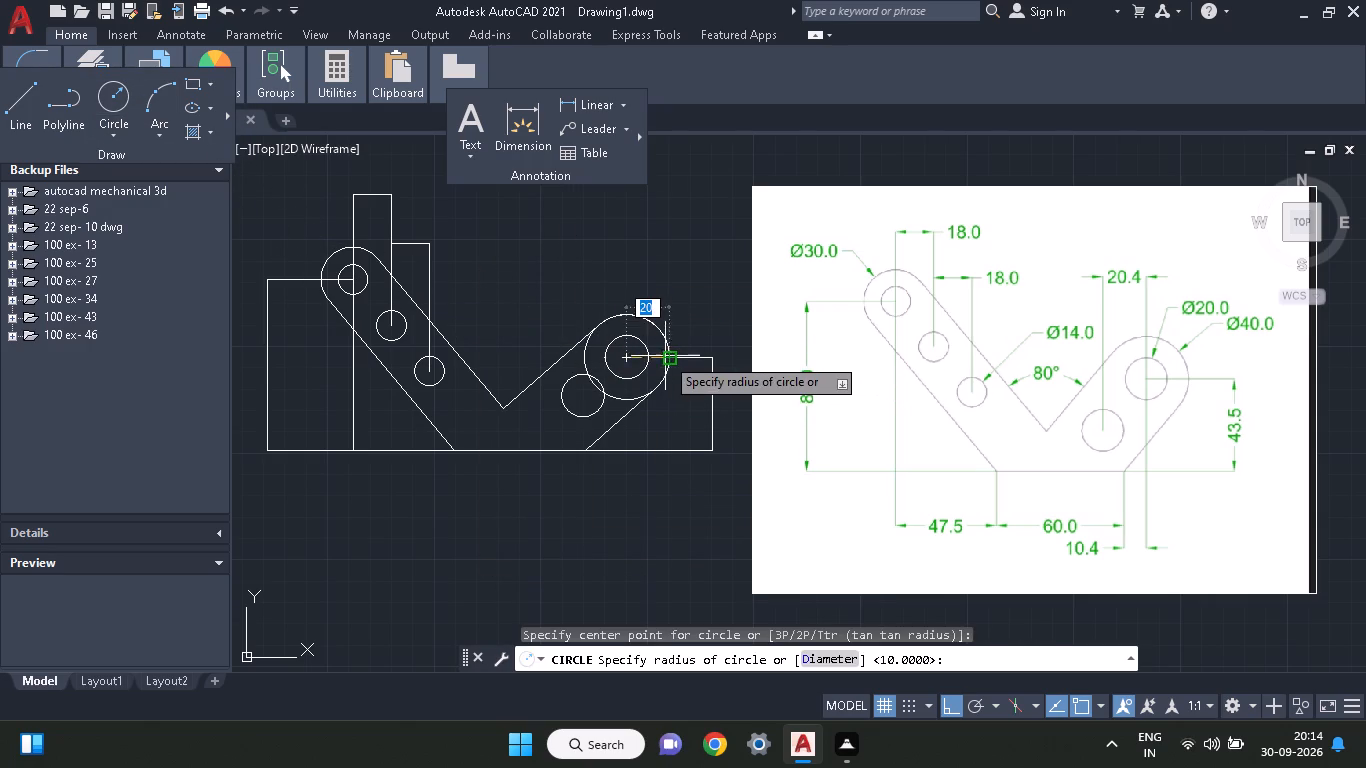
pyautogui.click(665, 356)
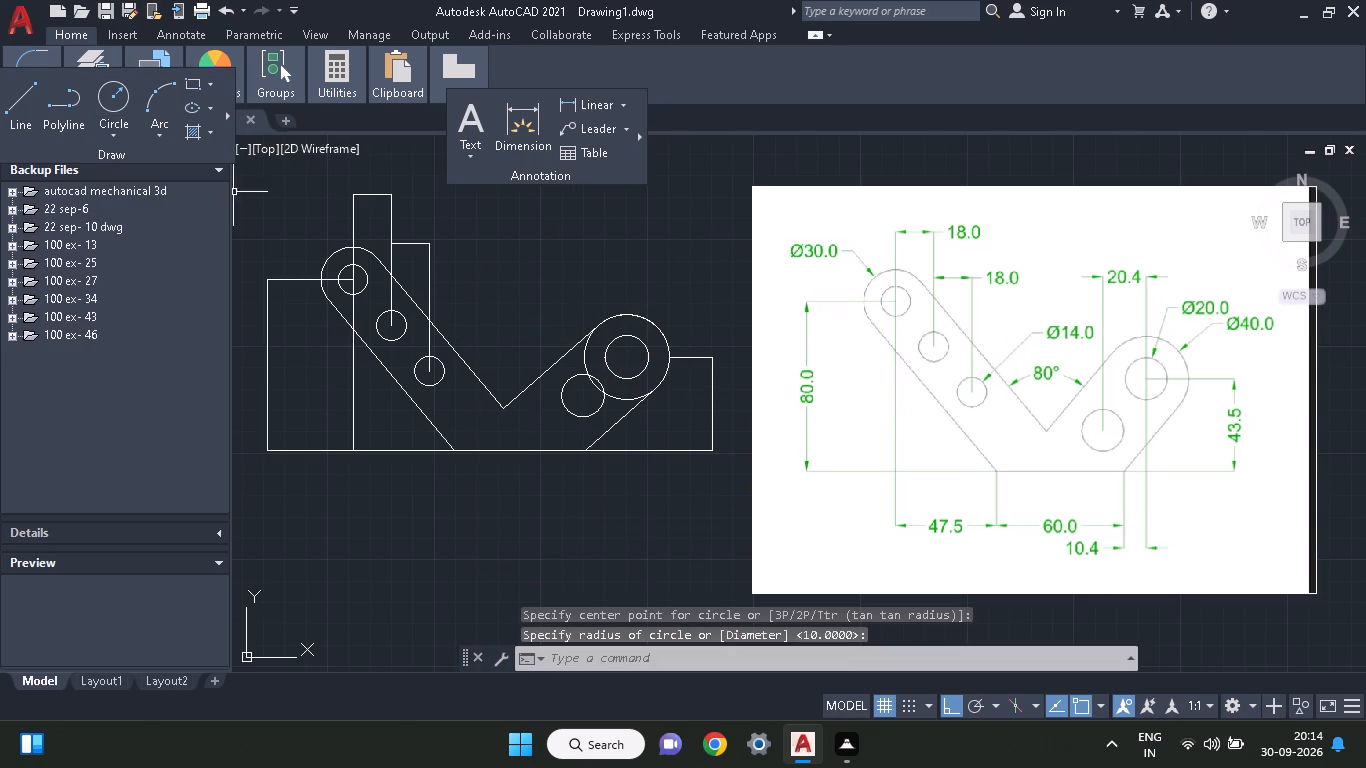
# Trim the radius 20 circle's inner arc between the arm's inner edge and the lower hole, and its arc inside that hole.
pyautogui.write('tr')
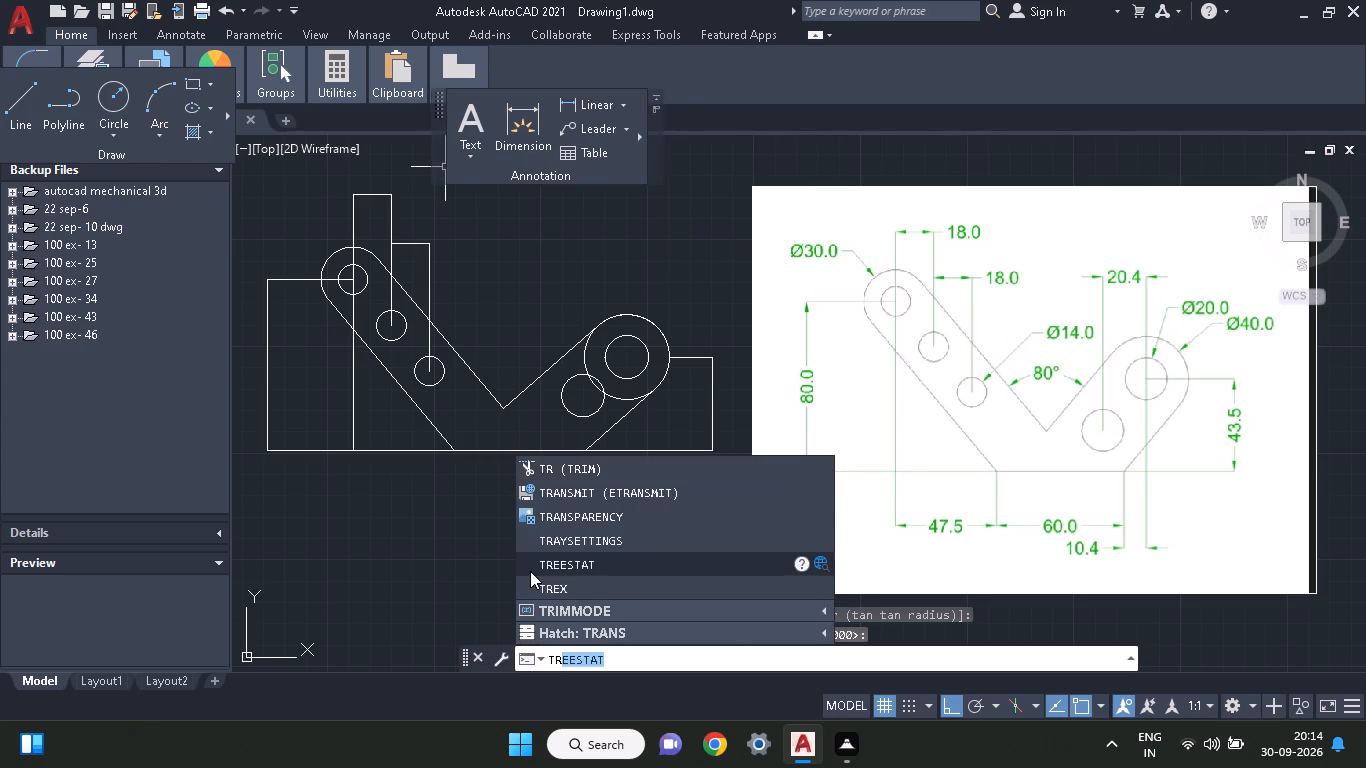
pyautogui.click(546, 476)
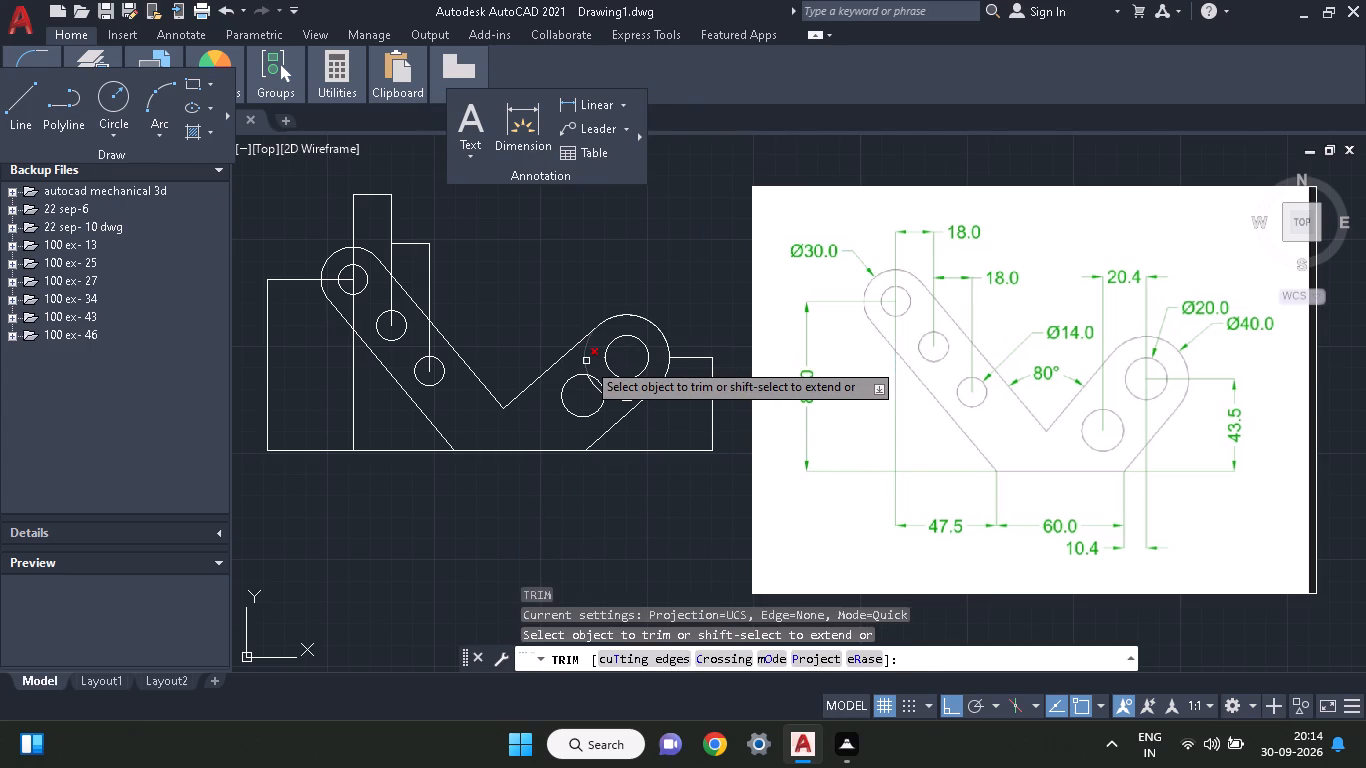
pyautogui.click(586, 361)
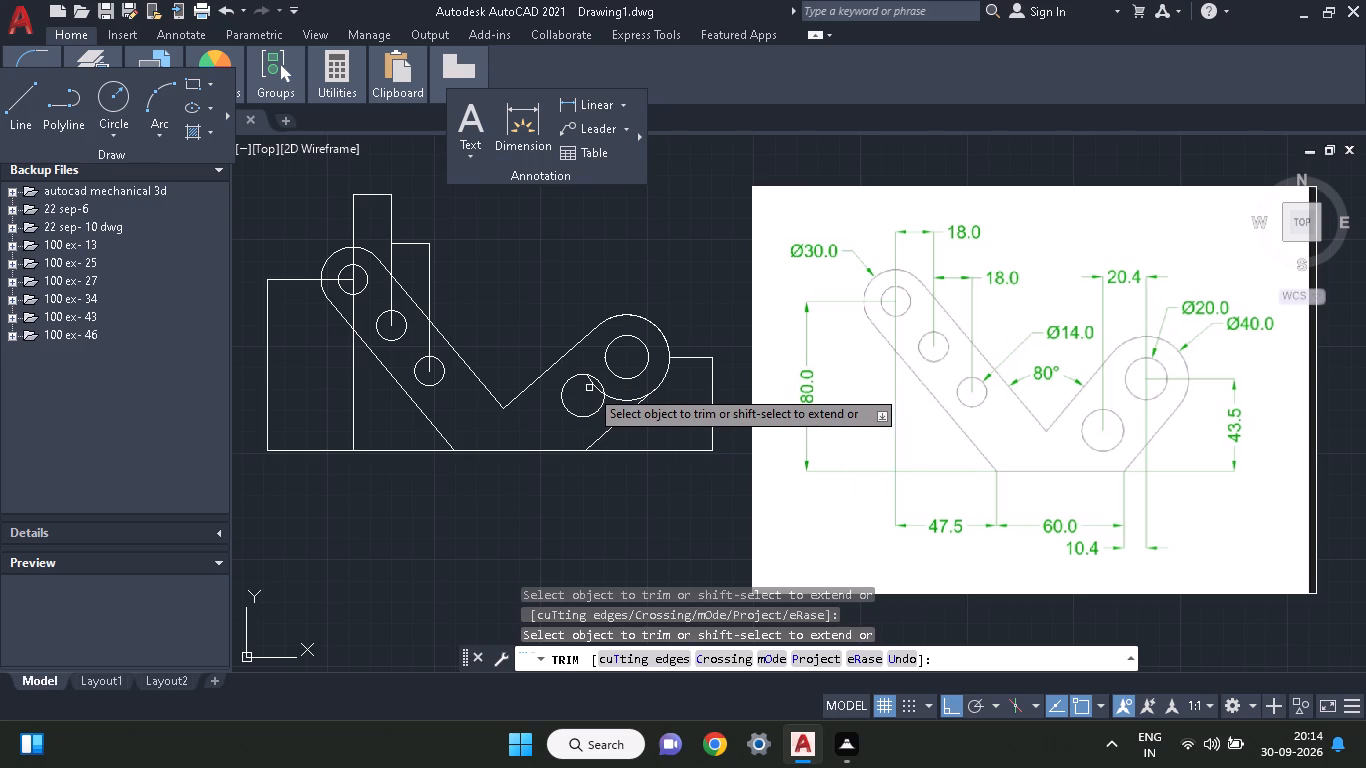
pyautogui.click(594, 384)
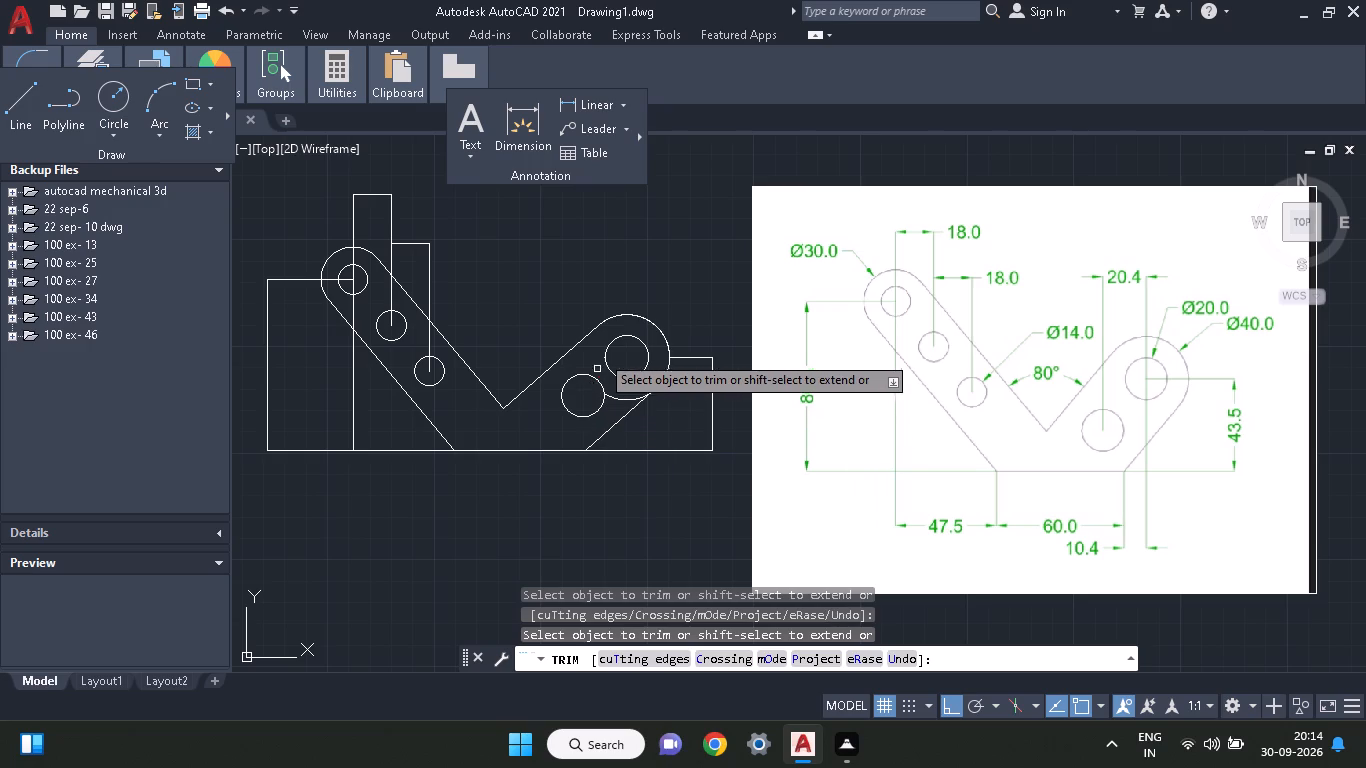
pyautogui.rightClick(623, 252)
pyautogui.click(643, 280)
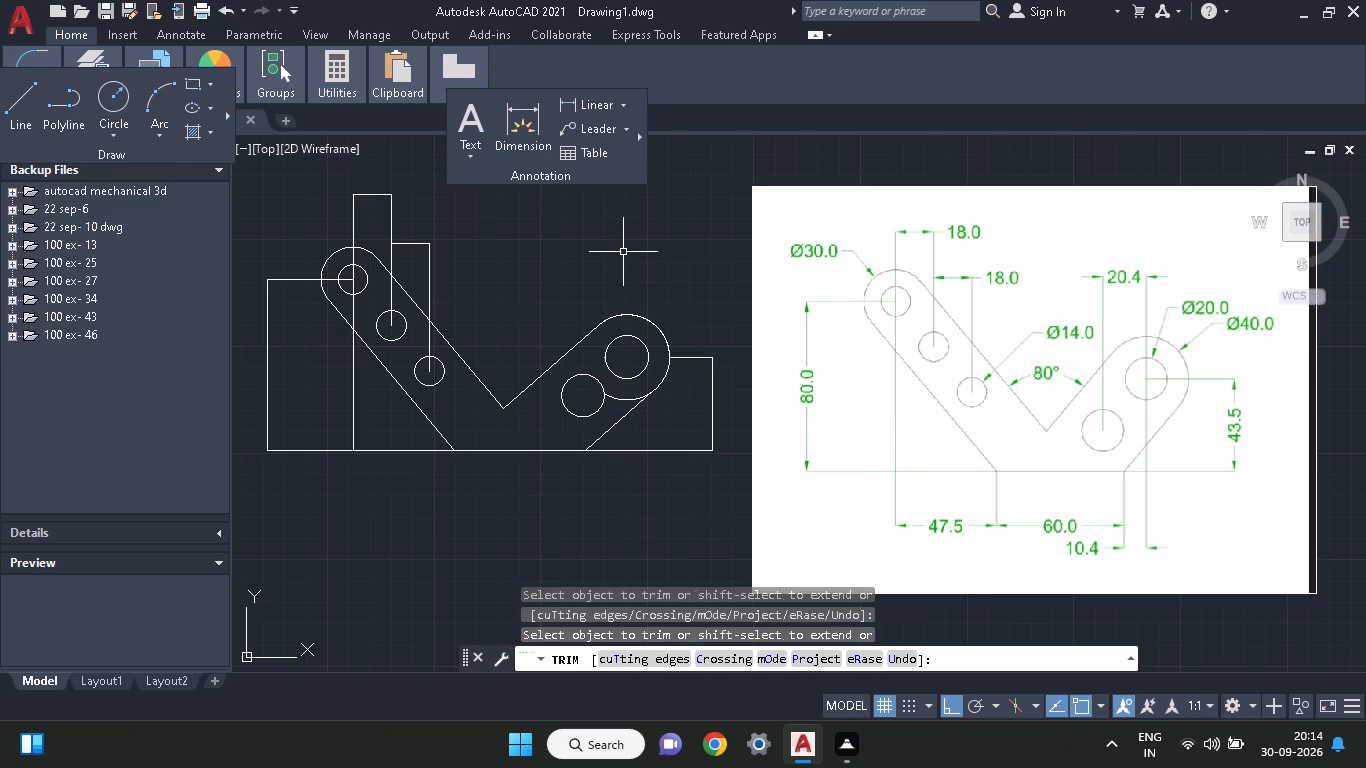
# With Ortho off, draw a line about 68 long at about 41° along the right arm's outer edge, extending past the Ø40 circle.
pyautogui.click(13, 106)
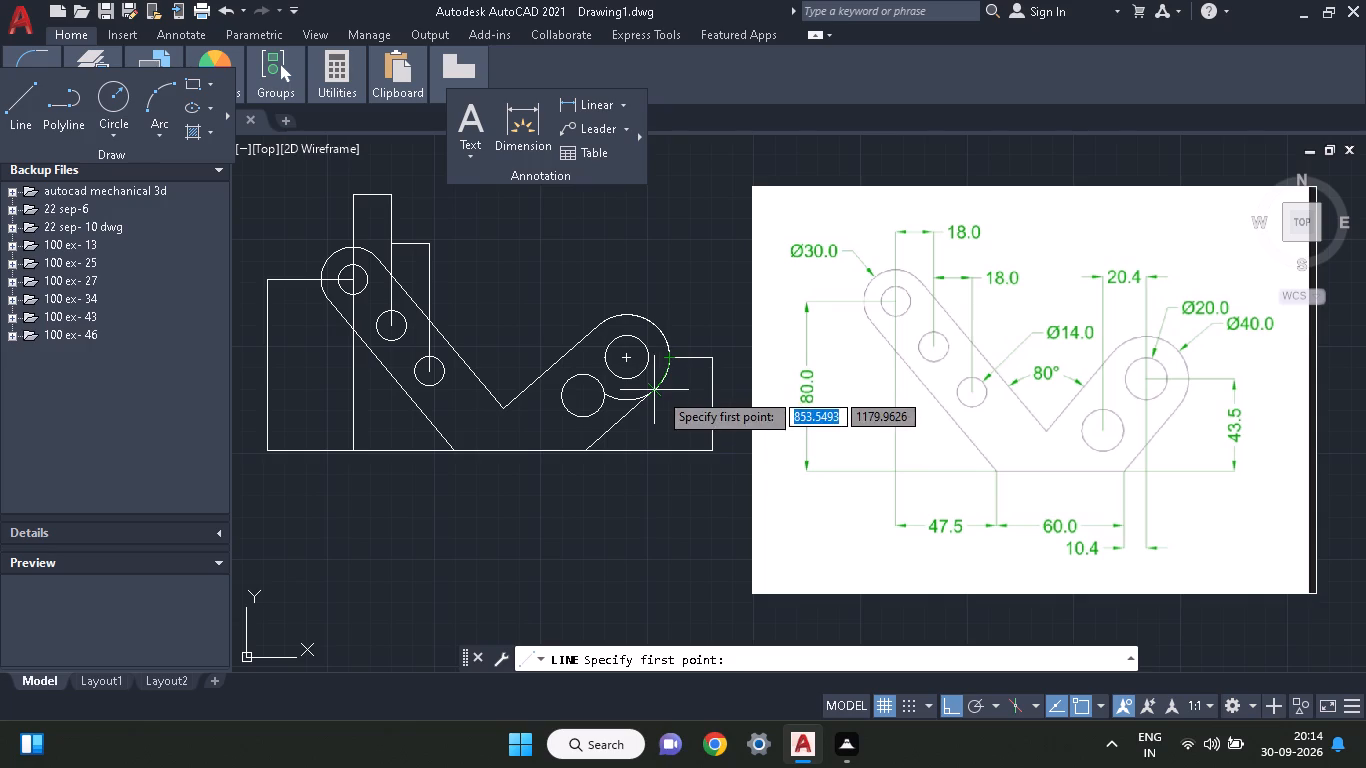
pyautogui.click(622, 426)
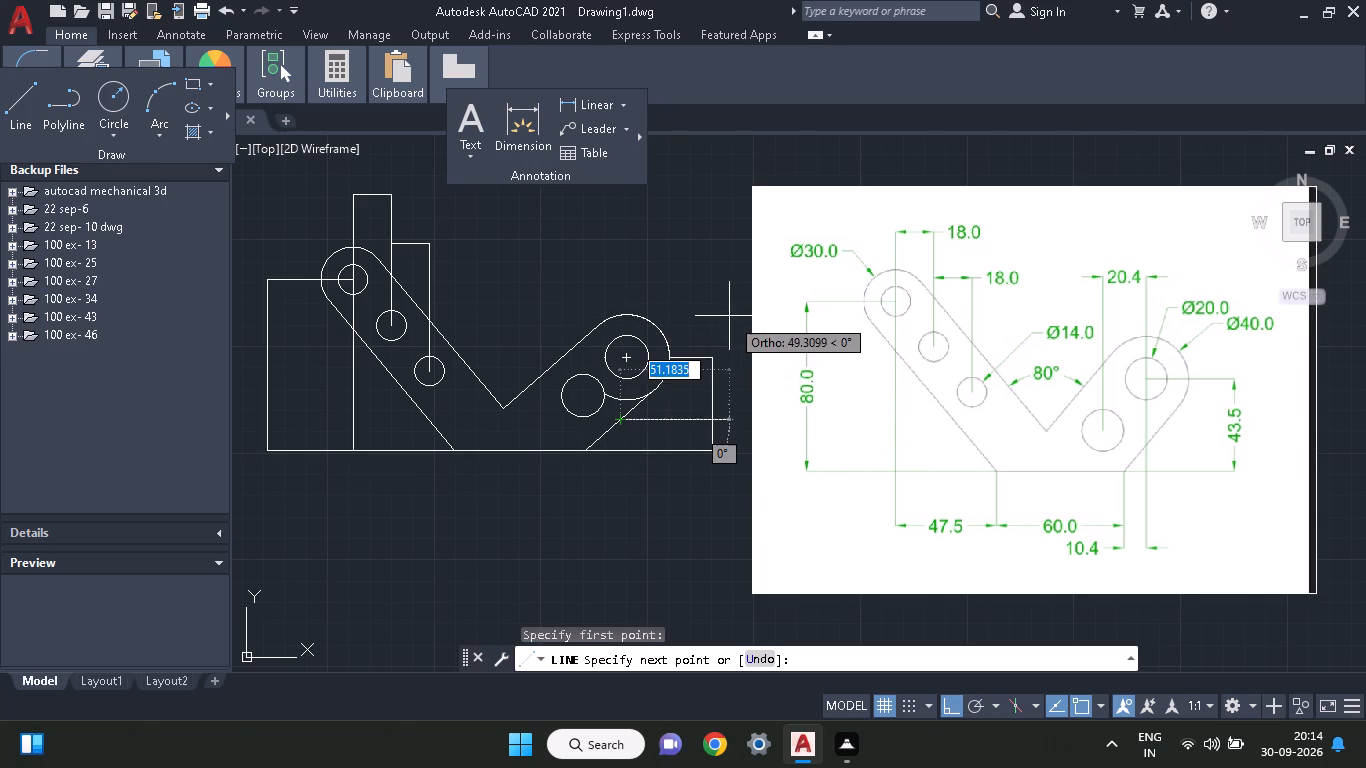
pyautogui.press('F8')
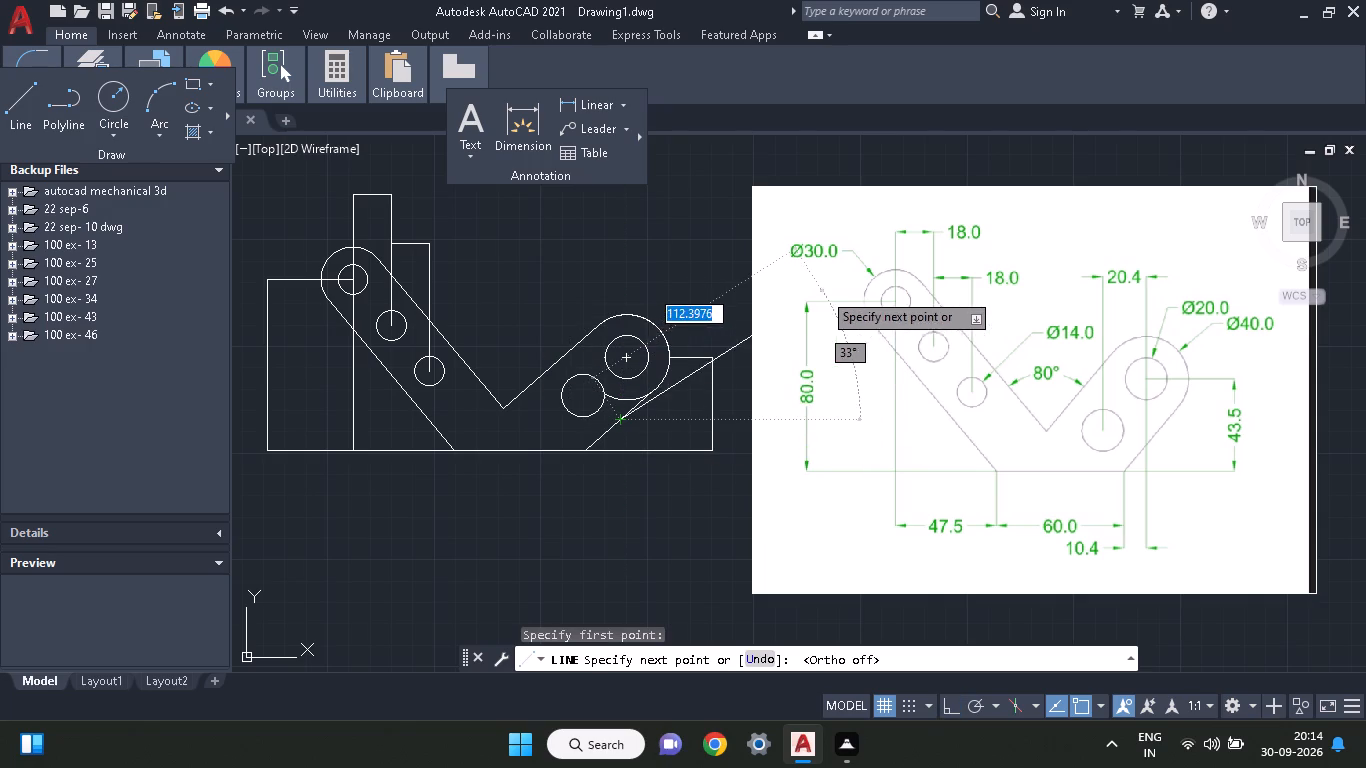
pyautogui.moveTo(719, 318); pyautogui.dragTo(524, 415, button='middle')
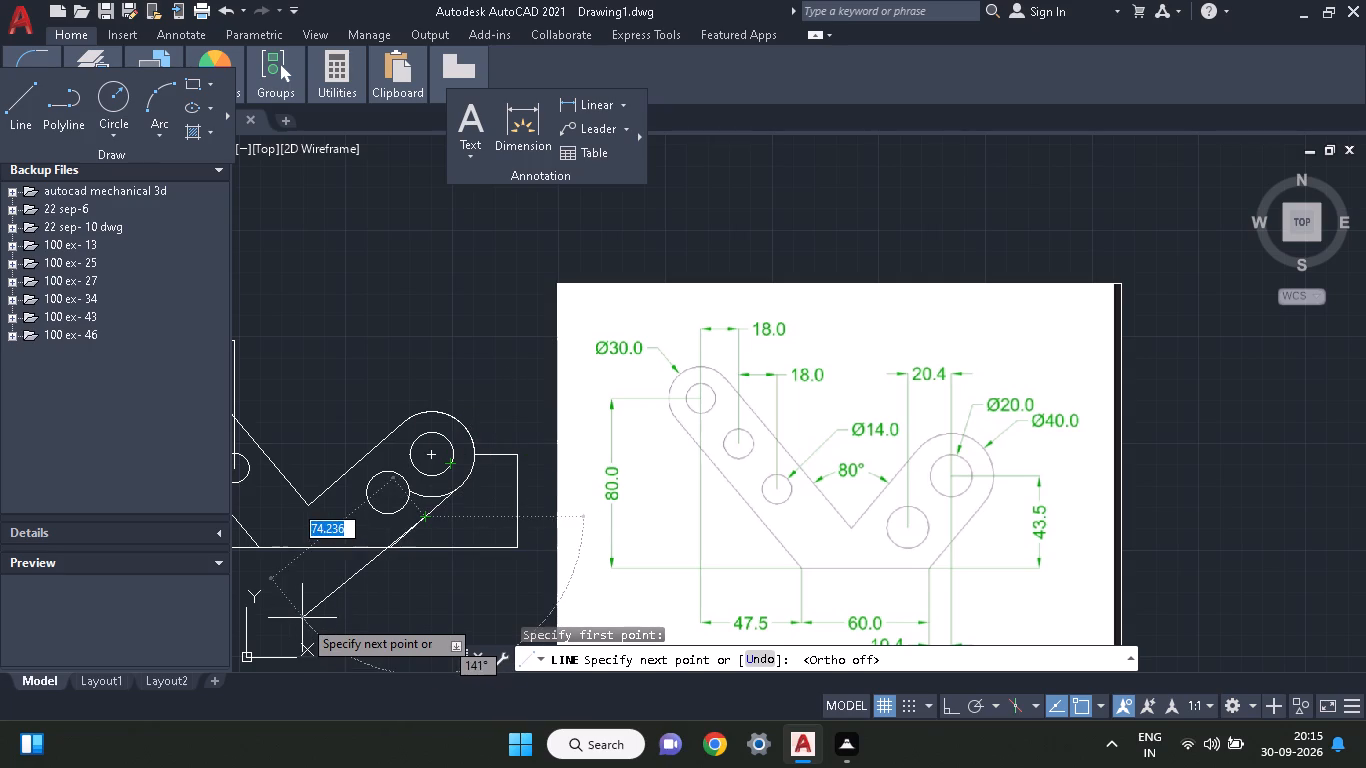
pyautogui.click(534, 421)
pyautogui.rightClick(466, 393)
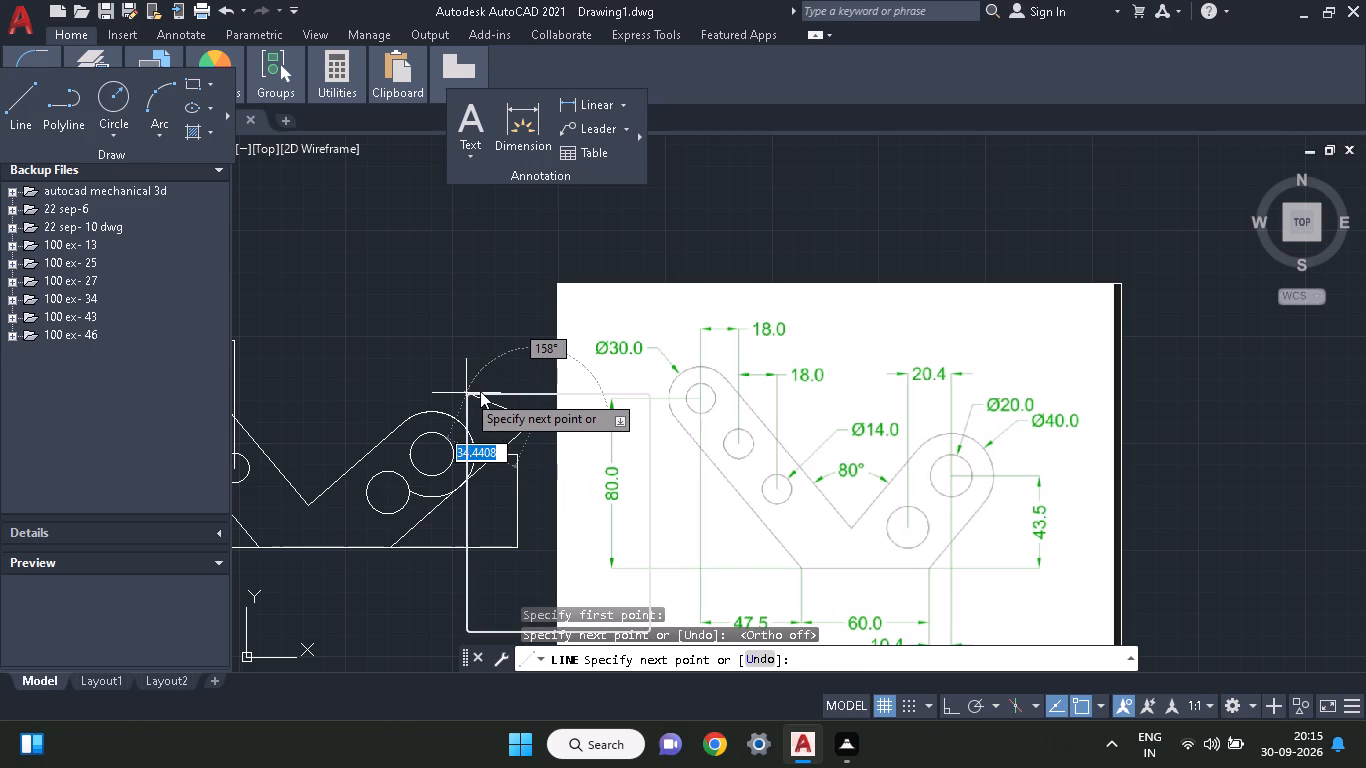
pyautogui.click(489, 399)
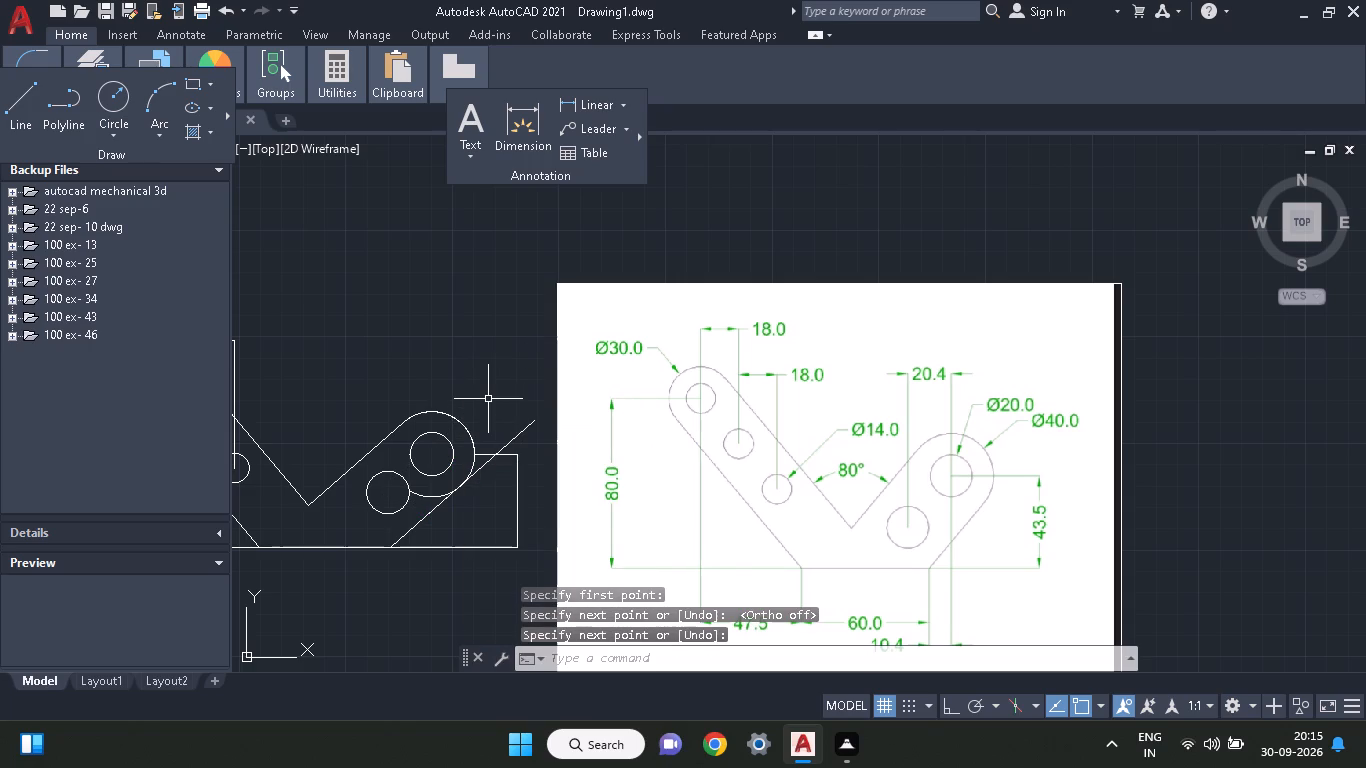
# Trim the Ø40 circle's lower inner arc, the 40 and 43.5 construction lines, the outer edge's overhang and the base line beyond the right arm.
pyautogui.write('tr')
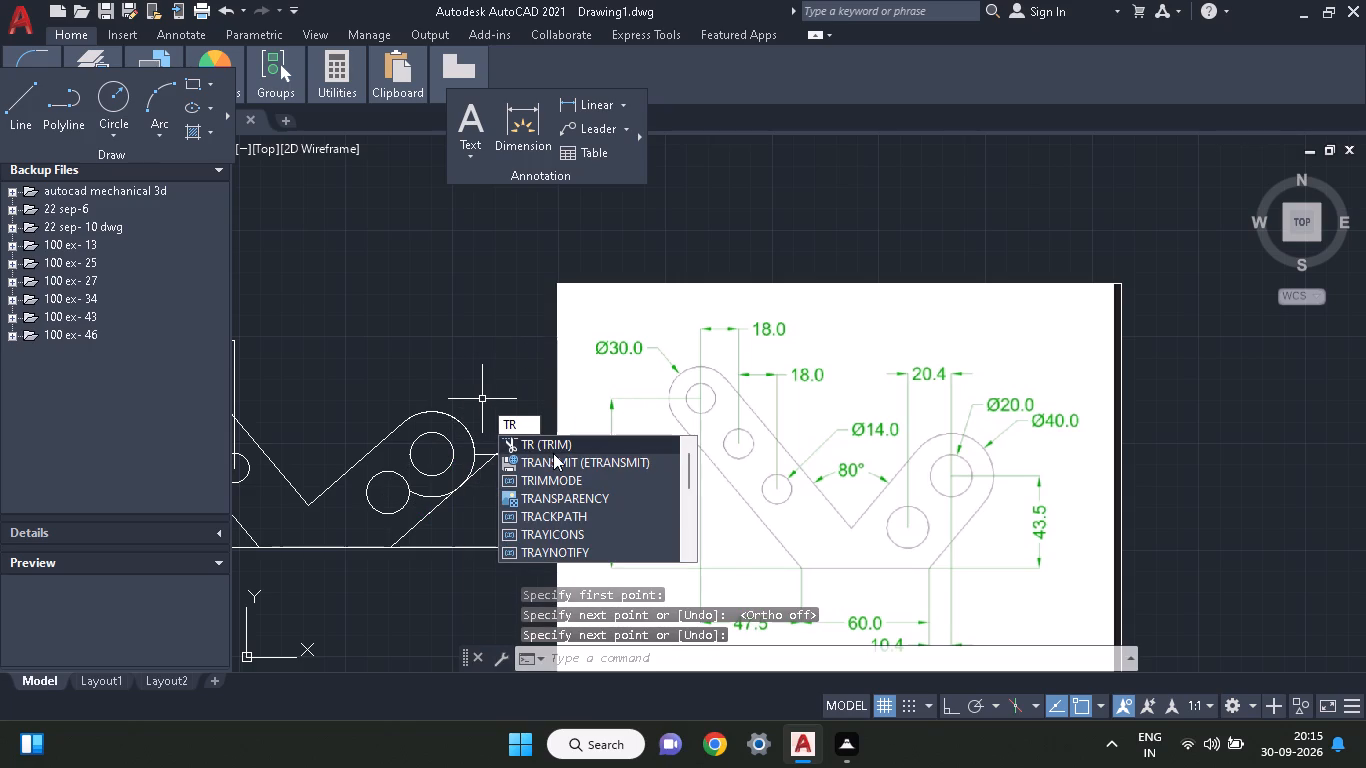
pyautogui.click(553, 445)
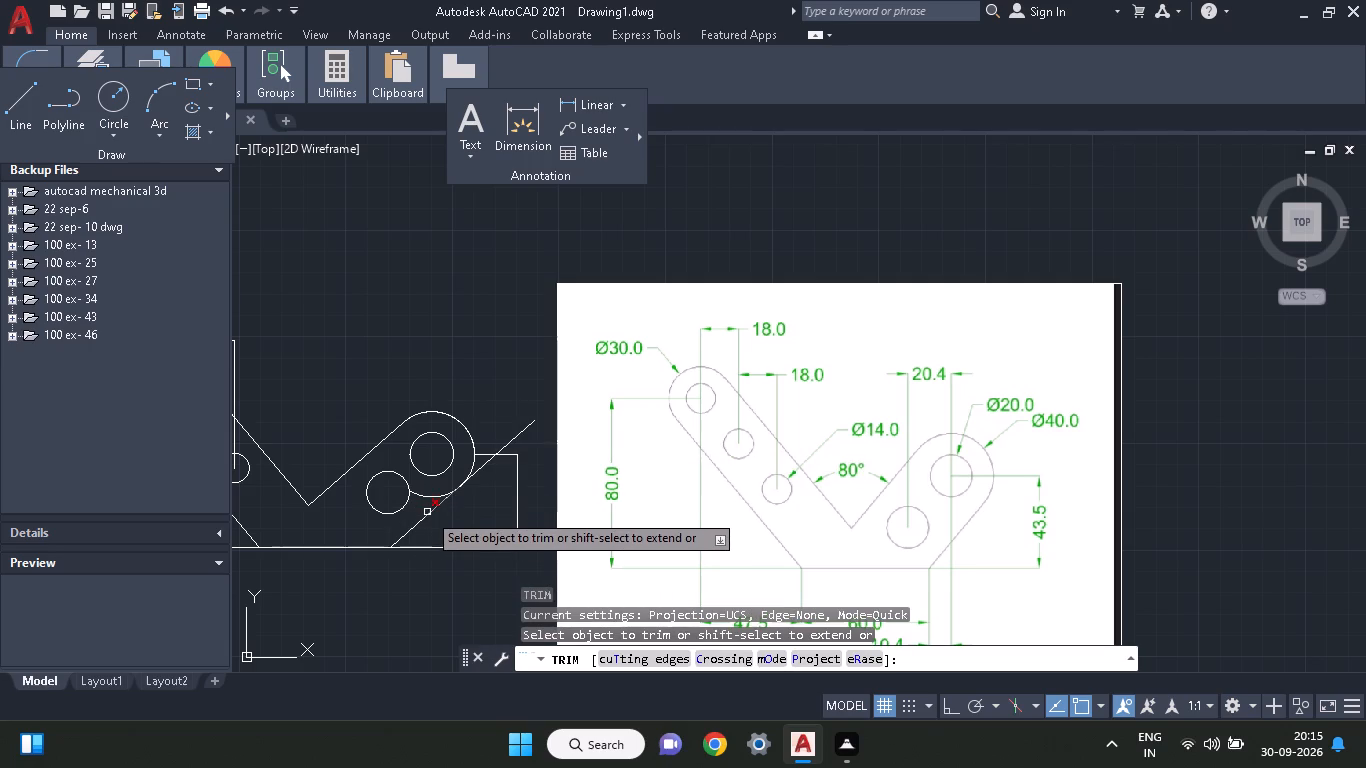
pyautogui.click(427, 498)
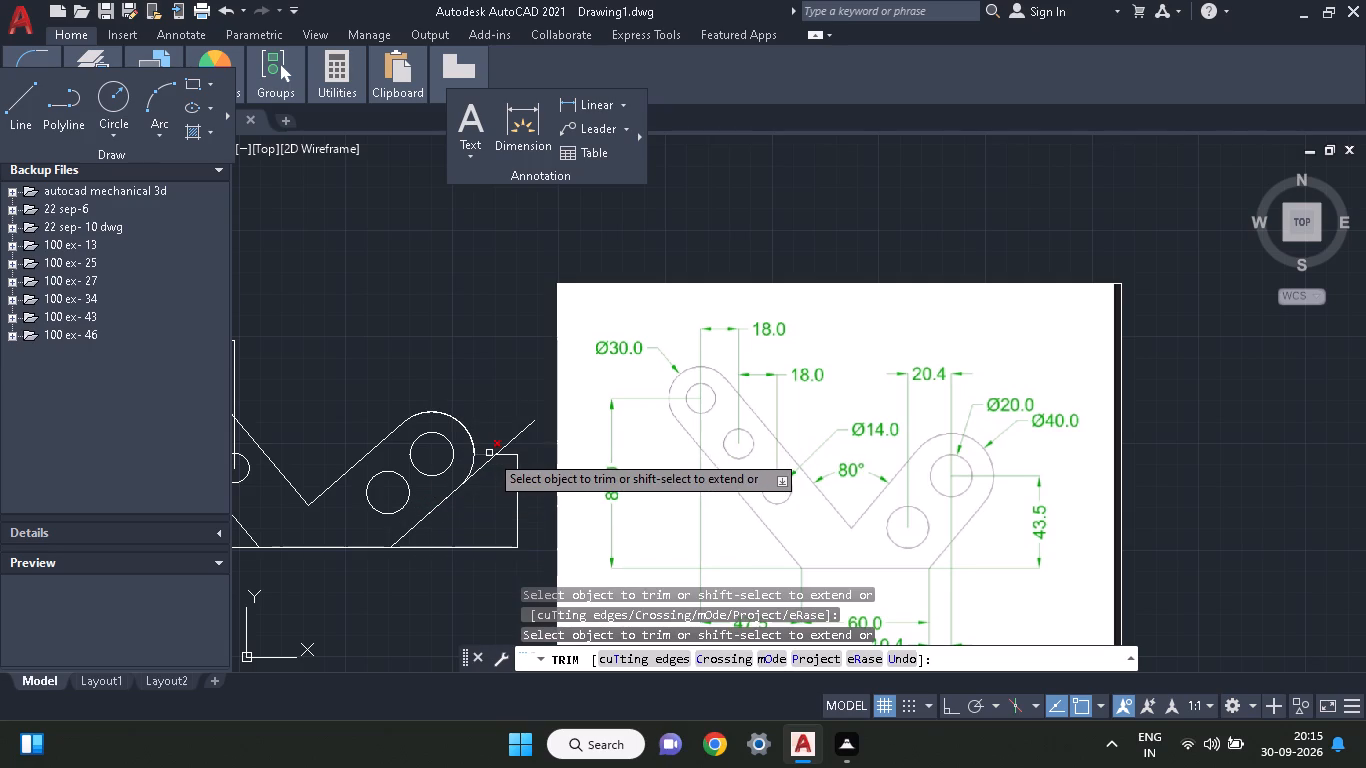
pyautogui.click(489, 453)
pyautogui.click(508, 457)
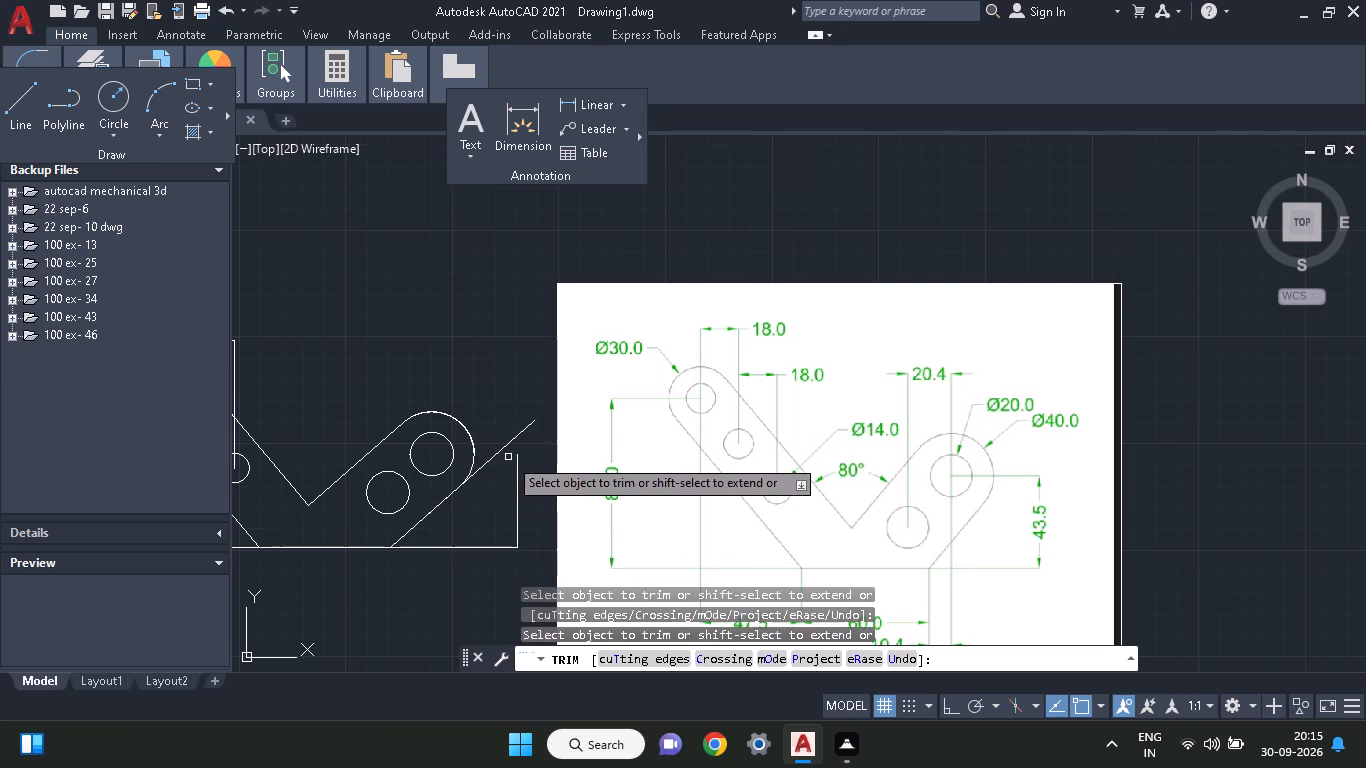
pyautogui.click(517, 475)
pyautogui.click(517, 440)
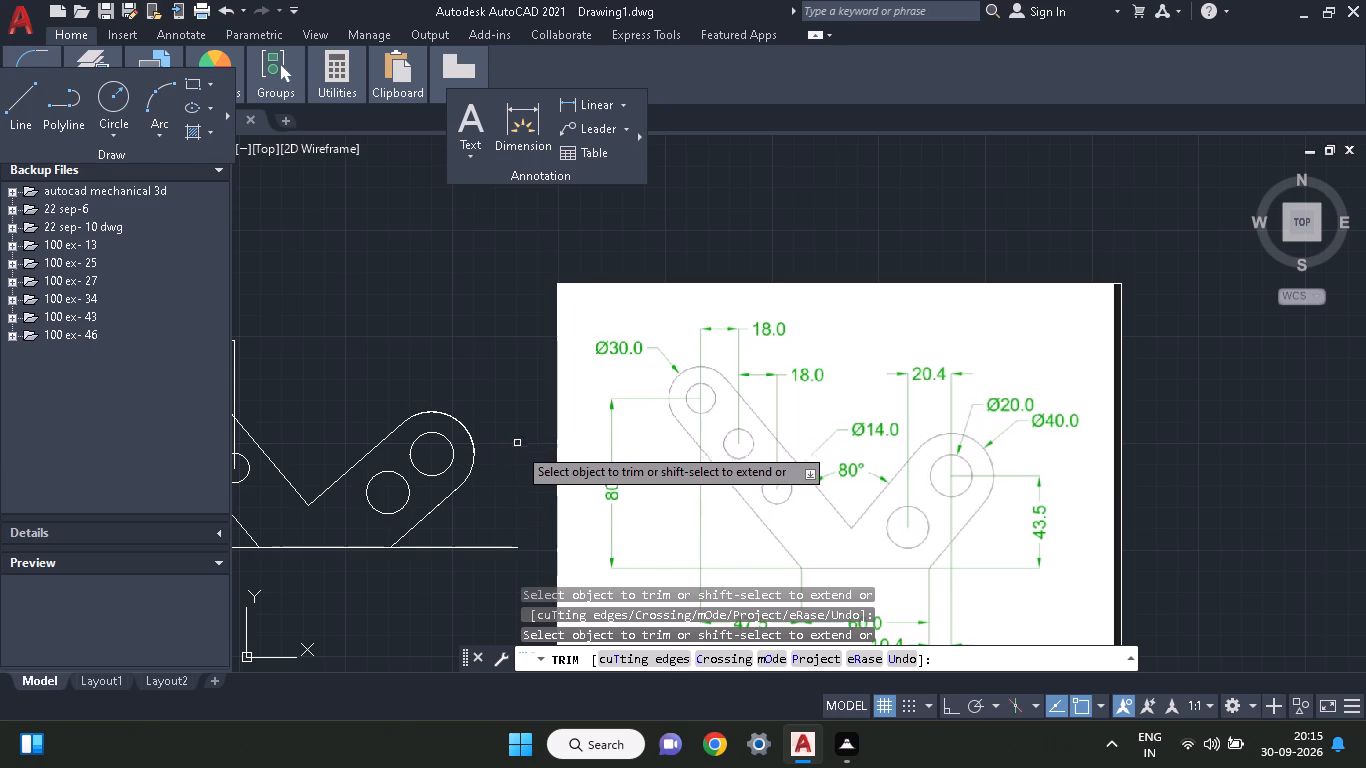
pyautogui.click(492, 550)
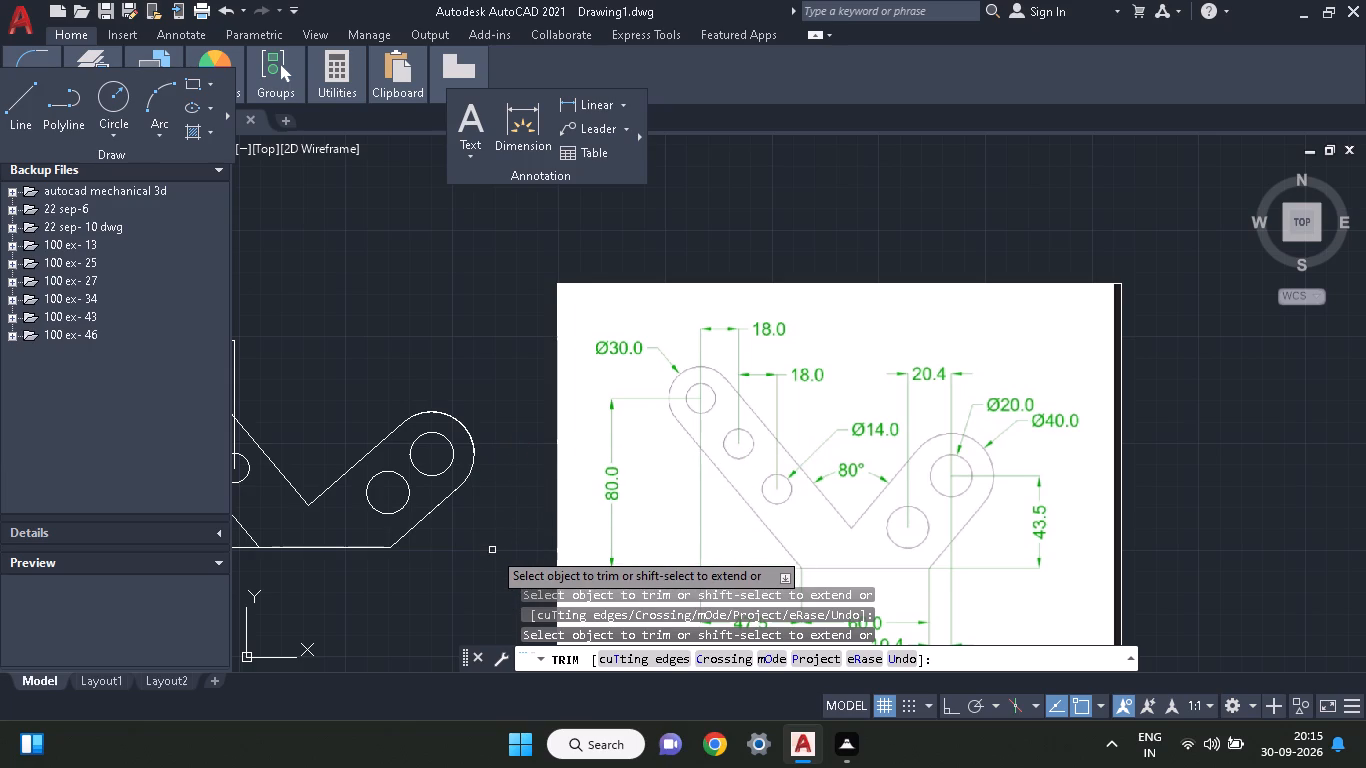
pyautogui.moveTo(477, 560); pyautogui.dragTo(875, 401, button='middle')
pyautogui.moveTo(875, 401); pyautogui.dragTo(779, 516, button='middle')
pyautogui.moveTo(779, 516); pyautogui.dragTo(750, 518, button='middle')
pyautogui.rightClick(631, 203)
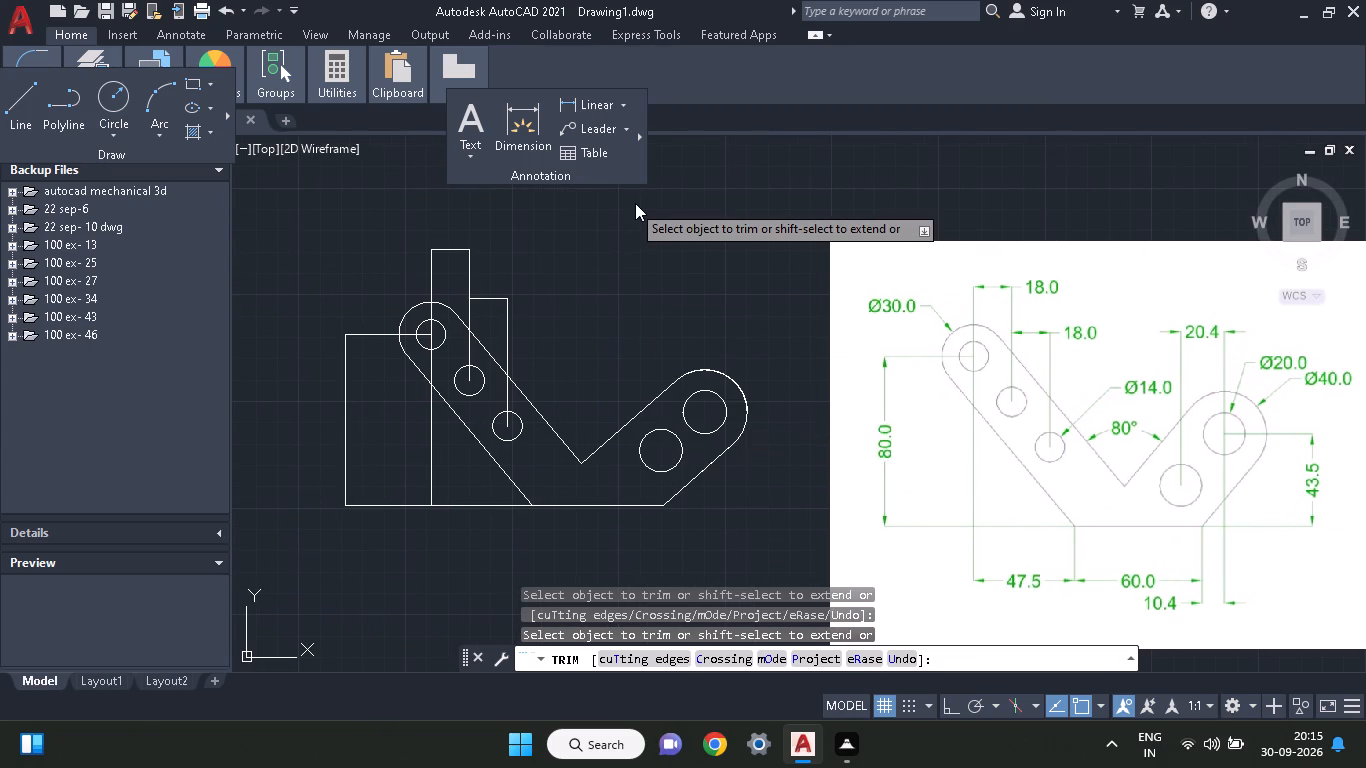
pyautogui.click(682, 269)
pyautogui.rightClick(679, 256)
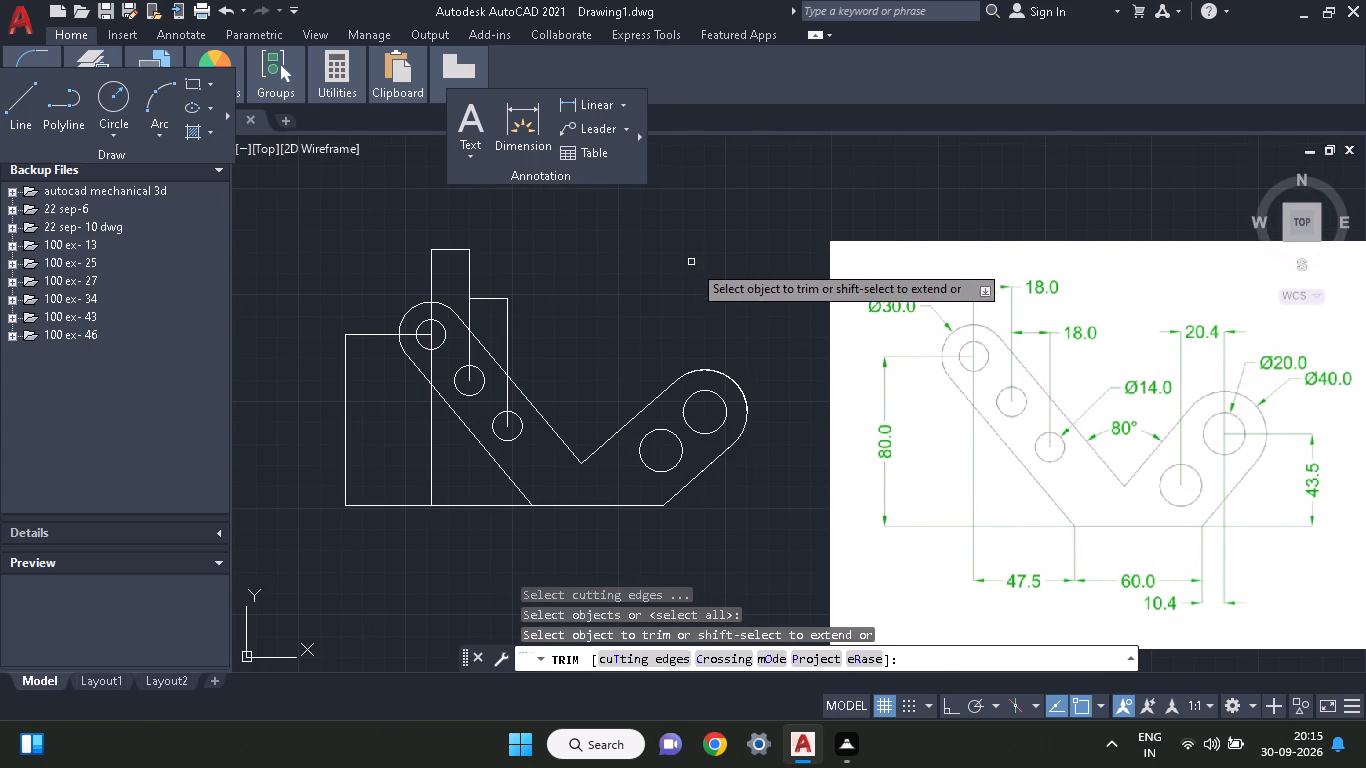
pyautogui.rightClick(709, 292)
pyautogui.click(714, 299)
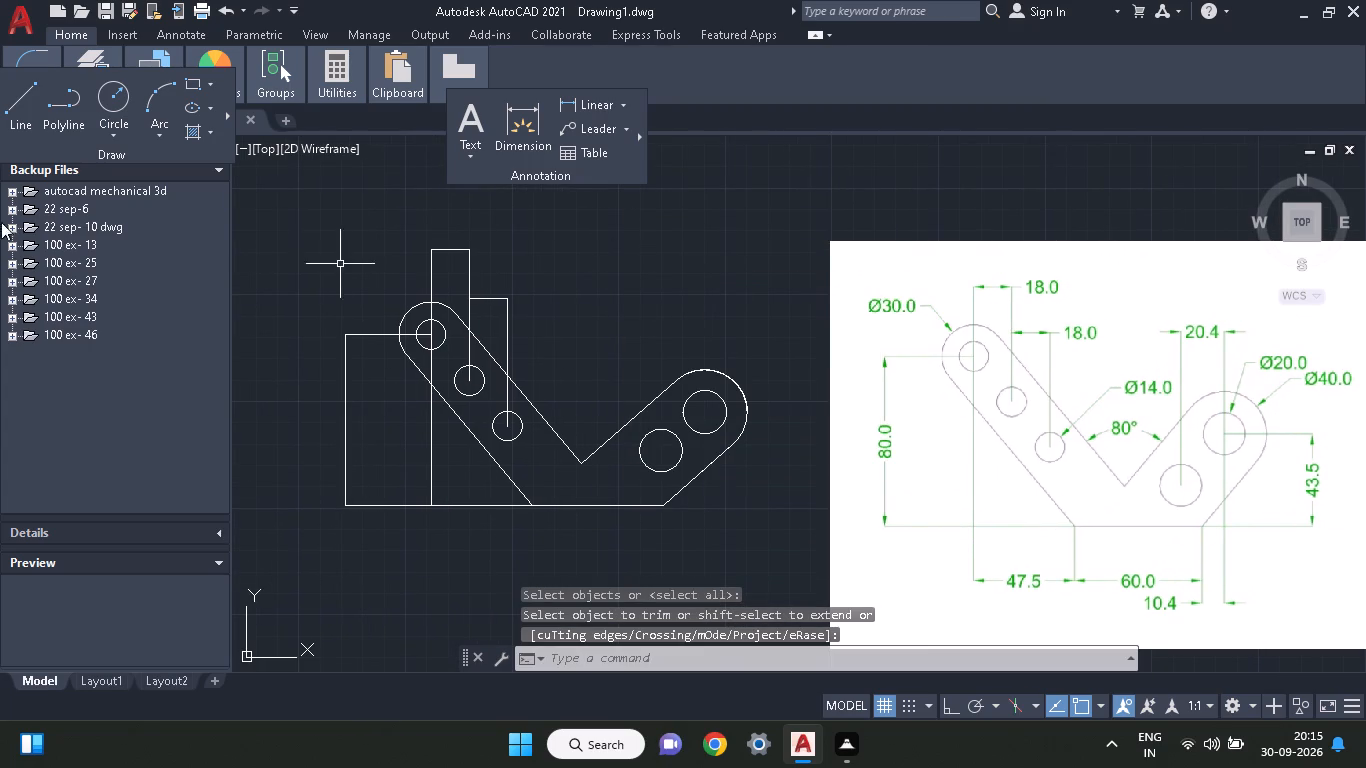
# With Ortho on, draw extension lines from the right arm's lower hole centre: about 71.5 up, 20.4 across, and down to the upper hole's centre.
pyautogui.click(24, 112)
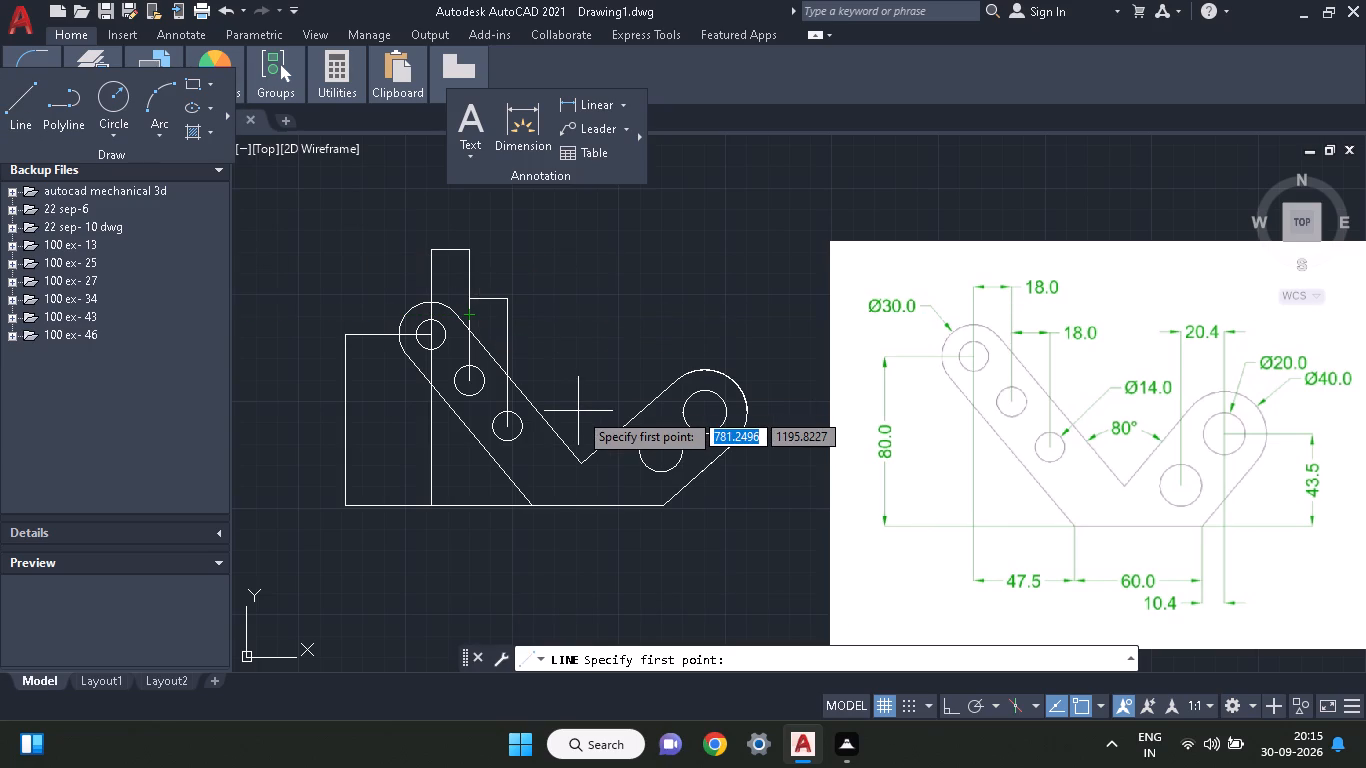
pyautogui.click(665, 454)
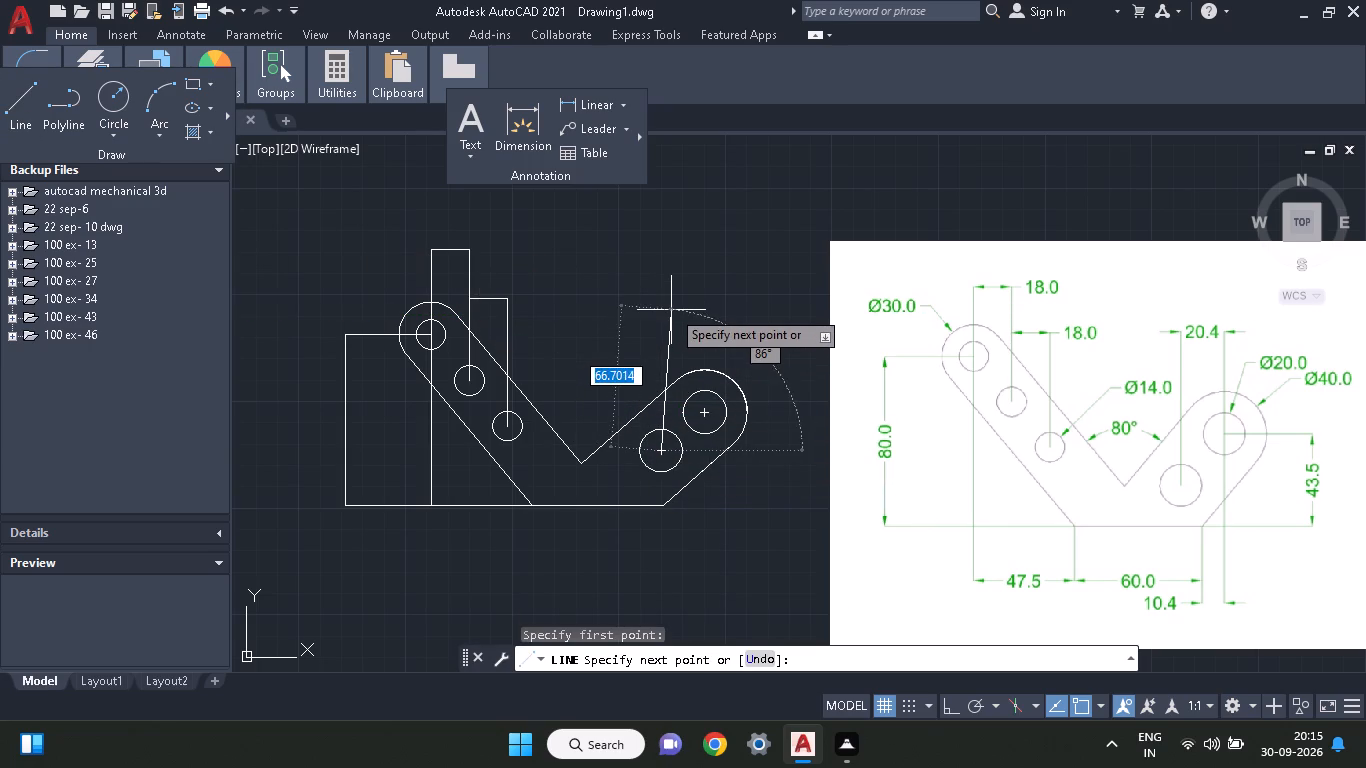
pyautogui.press('F8')
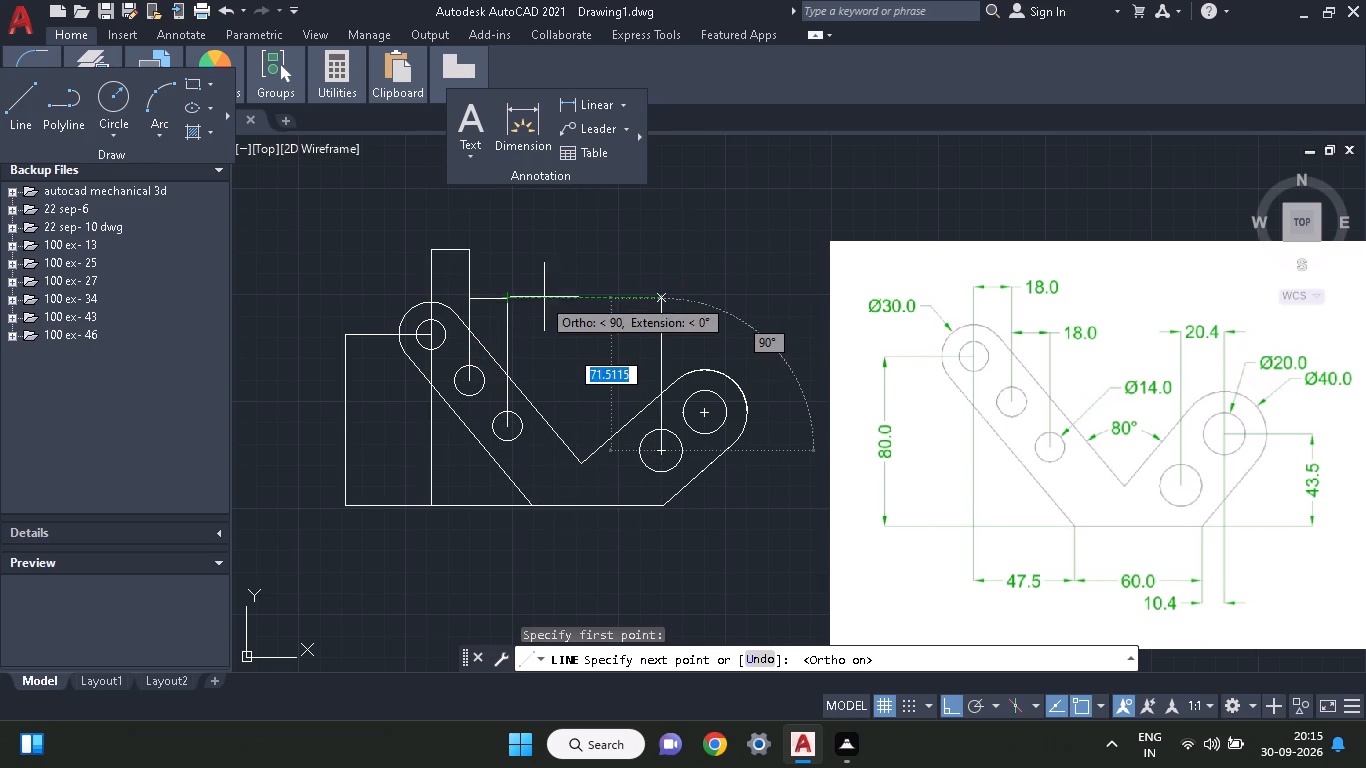
pyautogui.click(663, 299)
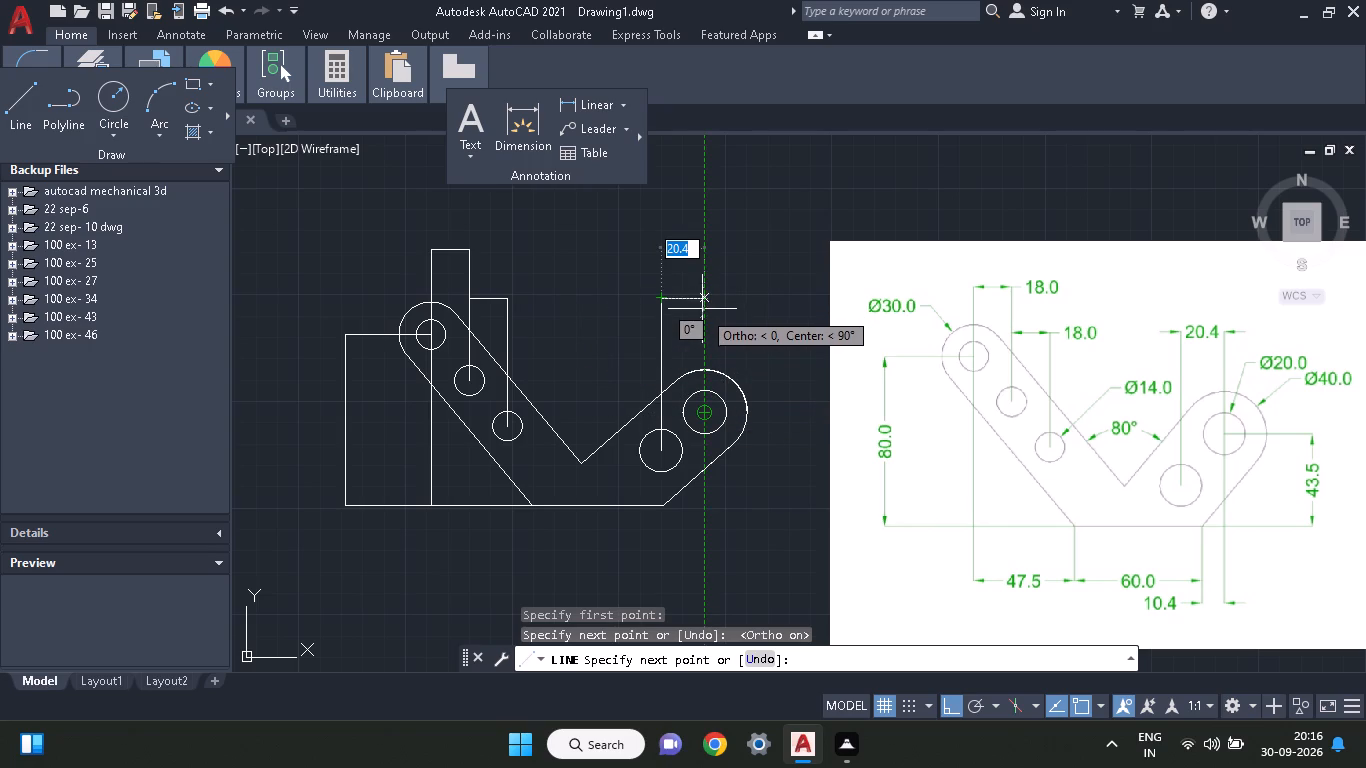
pyautogui.click(703, 298)
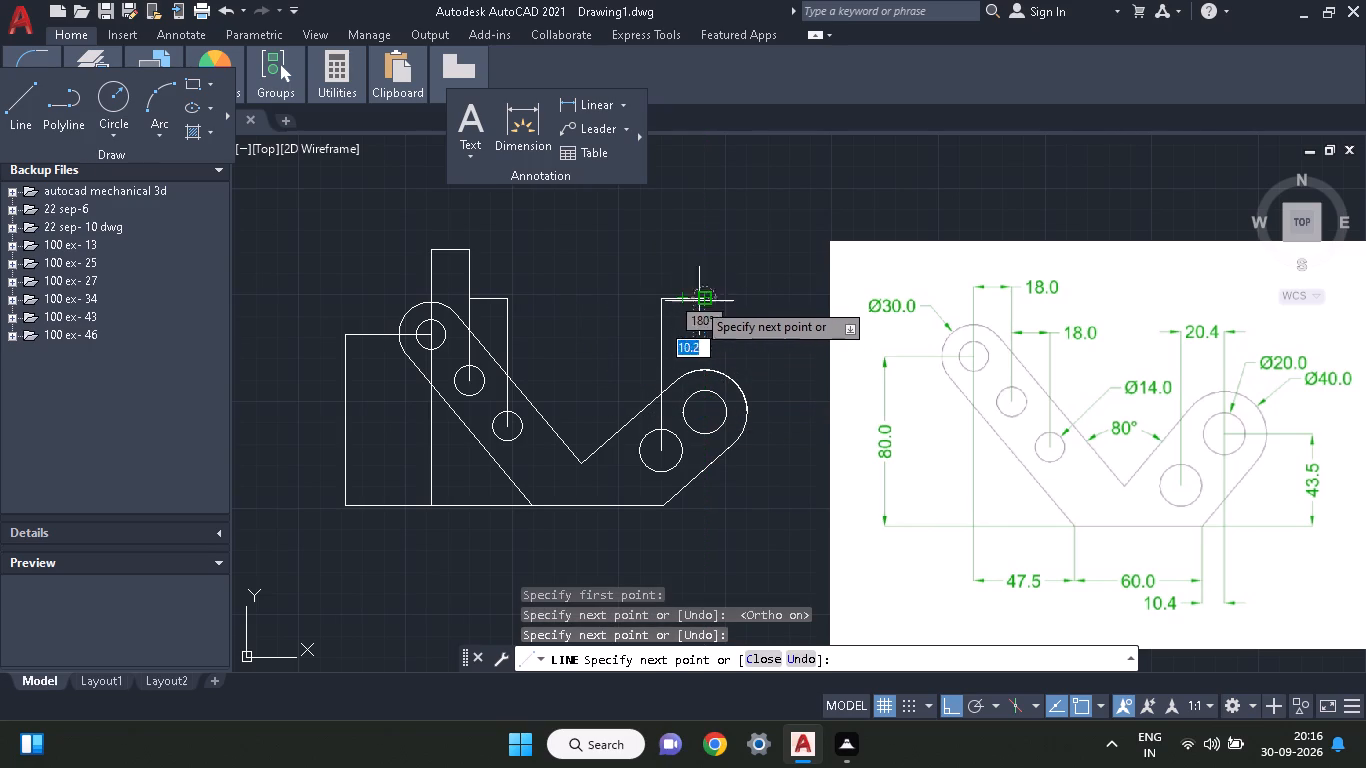
pyautogui.click(698, 418)
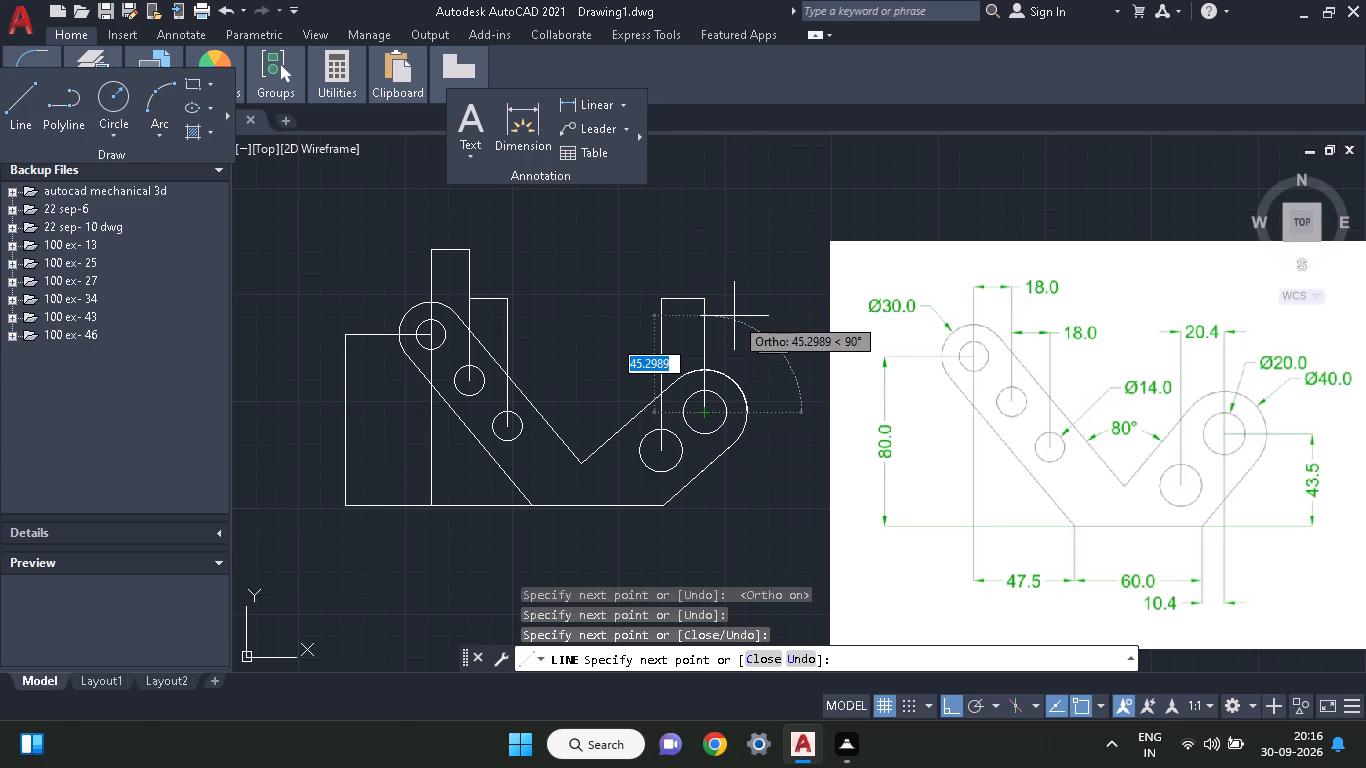
pyautogui.rightClick(734, 316)
pyautogui.click(748, 329)
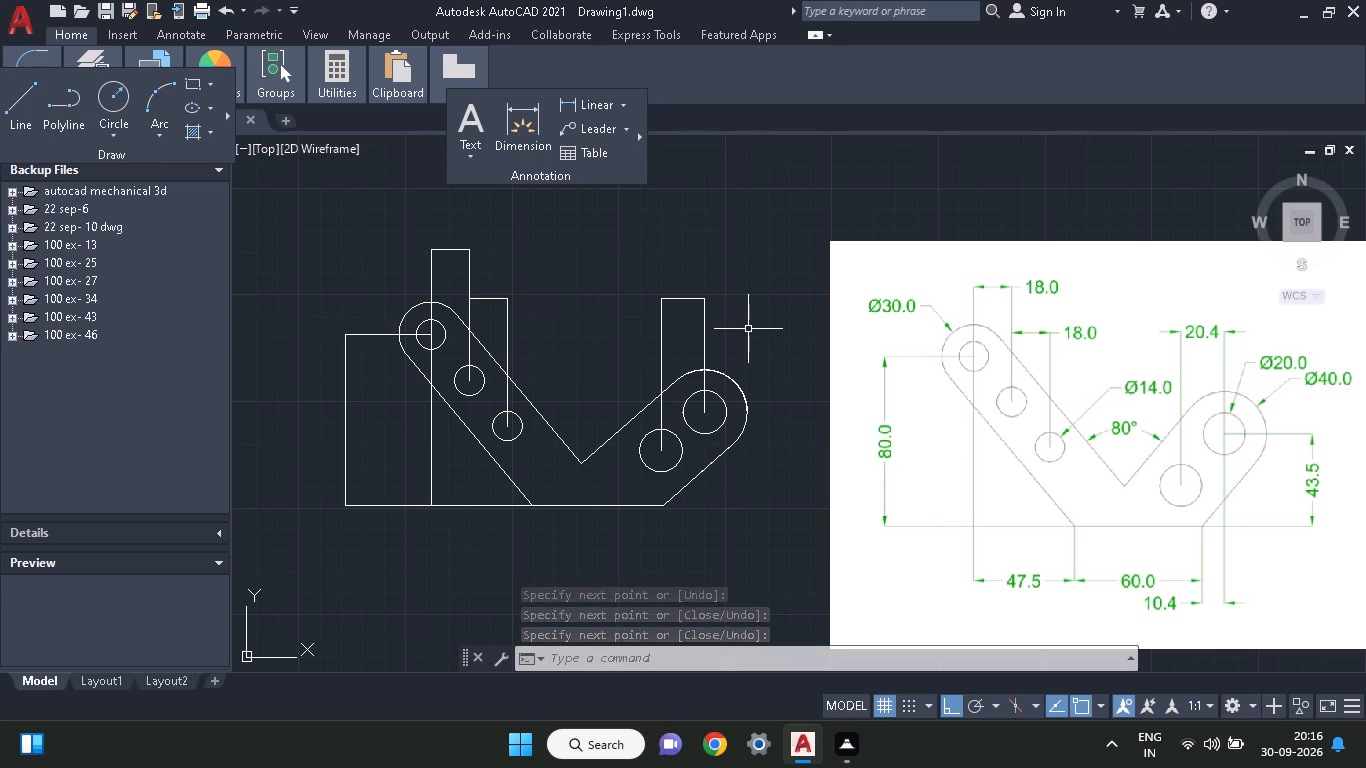
# Draw lines from the right arm's upper hole centre: 50 horizontally outward, 43.5 down to base level, and back to the base's right corner.
pyautogui.moveTo(753, 464); pyautogui.dragTo(736, 454, button='middle')
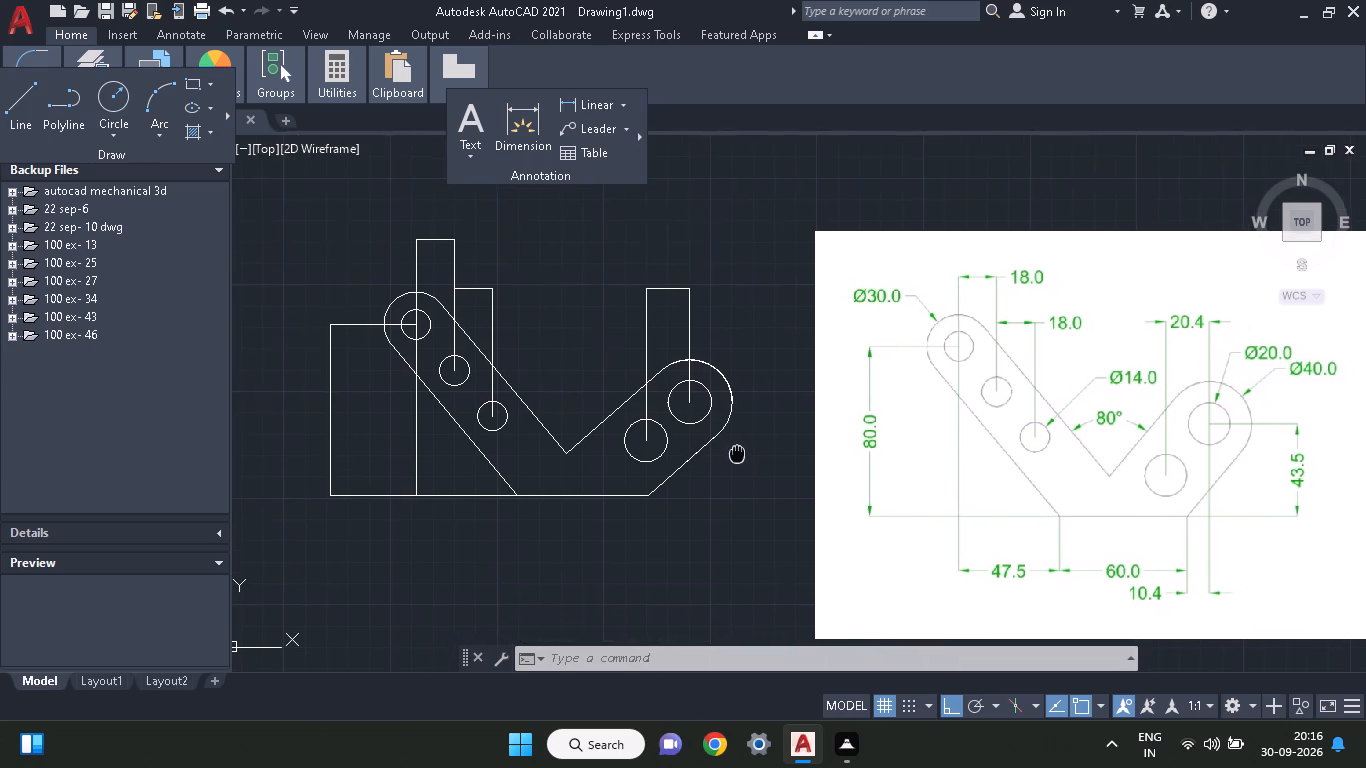
pyautogui.moveTo(736, 454); pyautogui.dragTo(691, 443, button='middle')
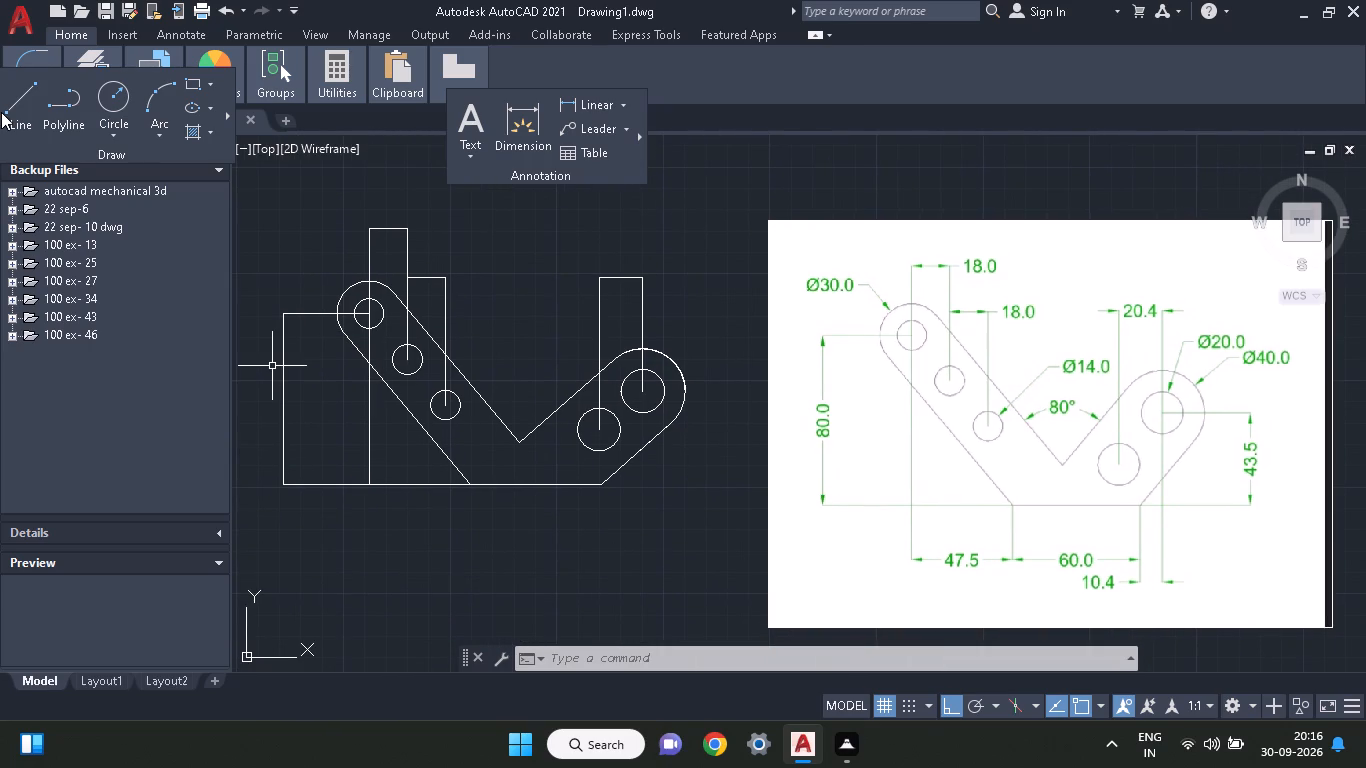
pyautogui.click(15, 97)
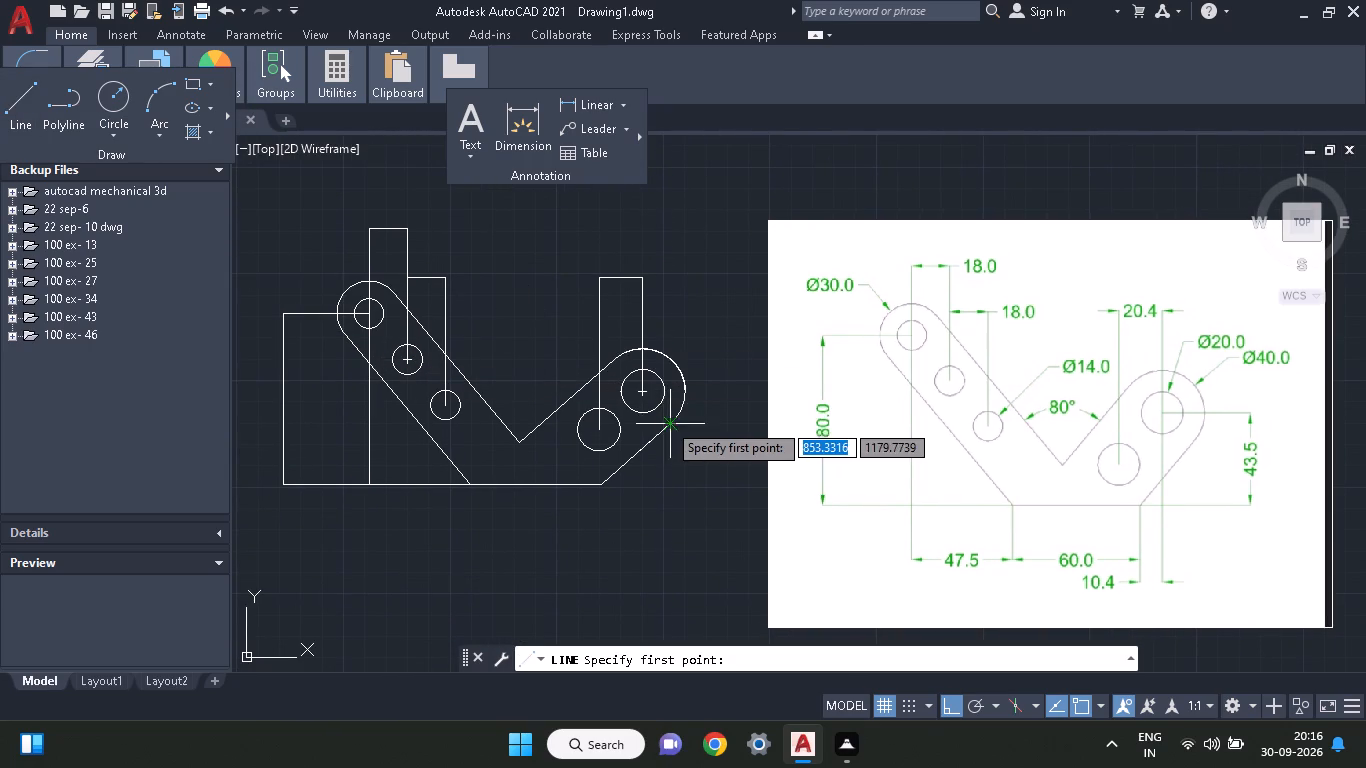
pyautogui.click(639, 396)
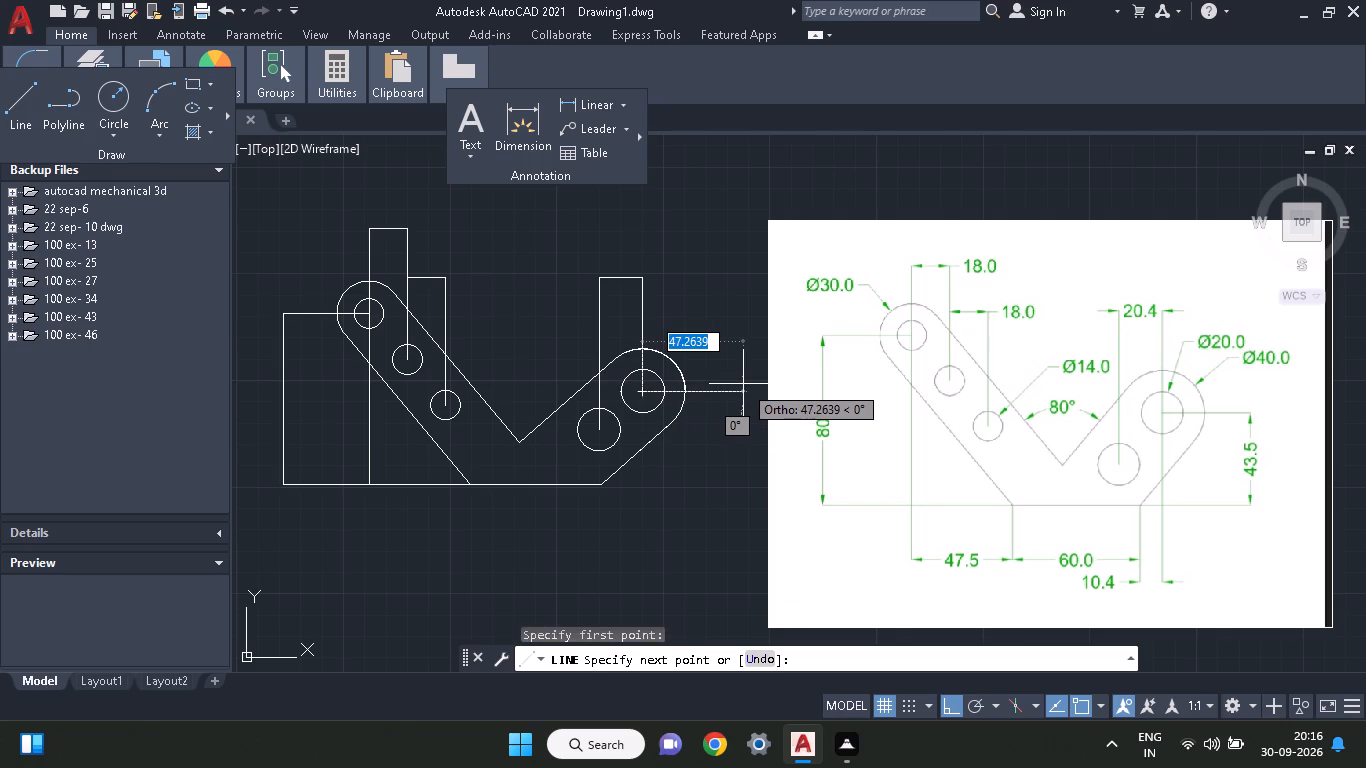
pyautogui.write('50')
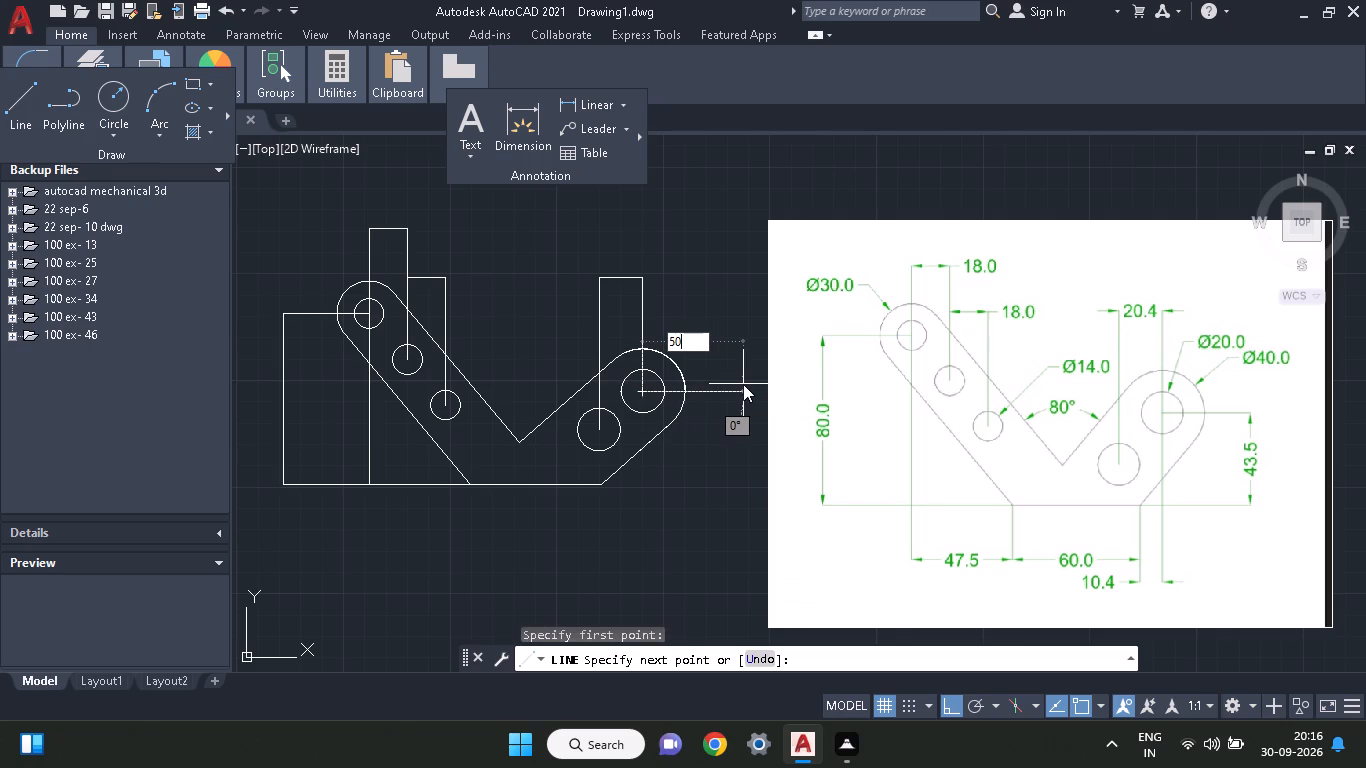
pyautogui.press('Return')
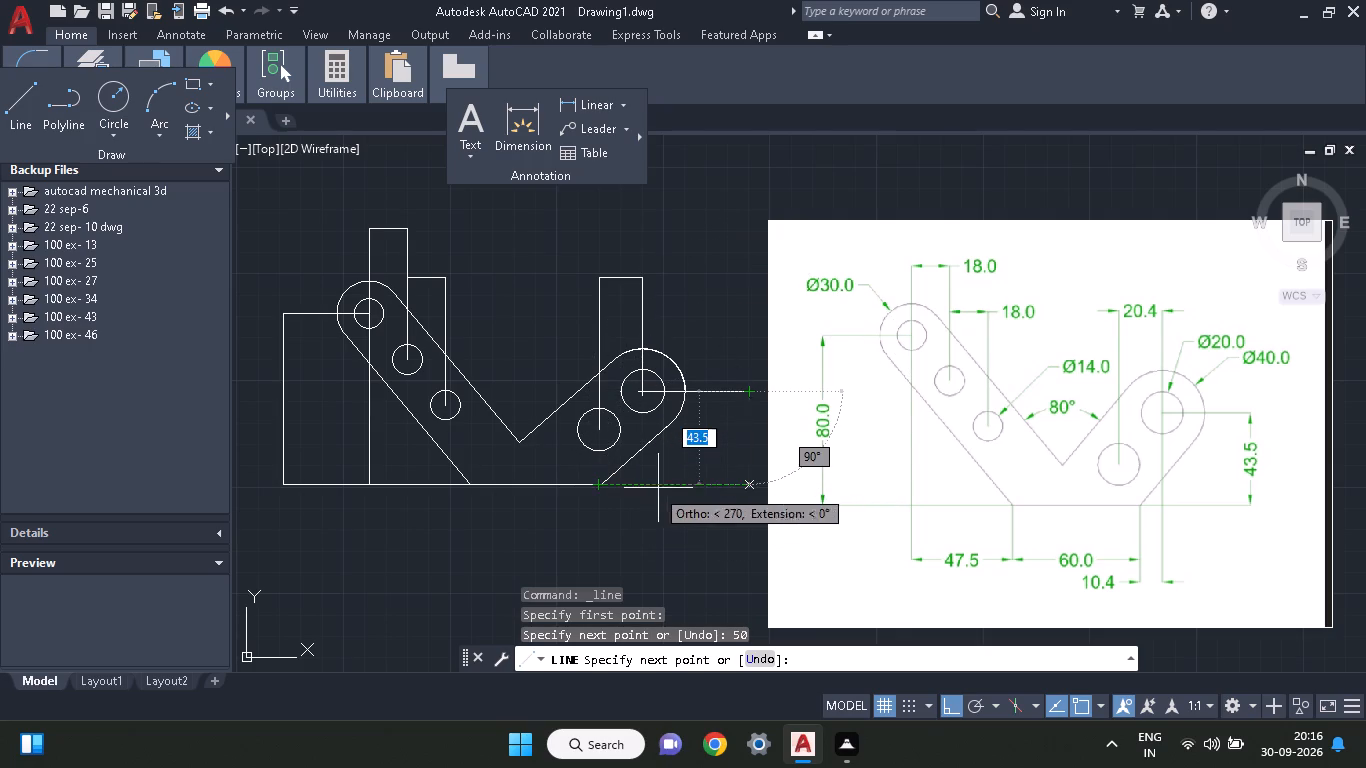
pyautogui.click(747, 485)
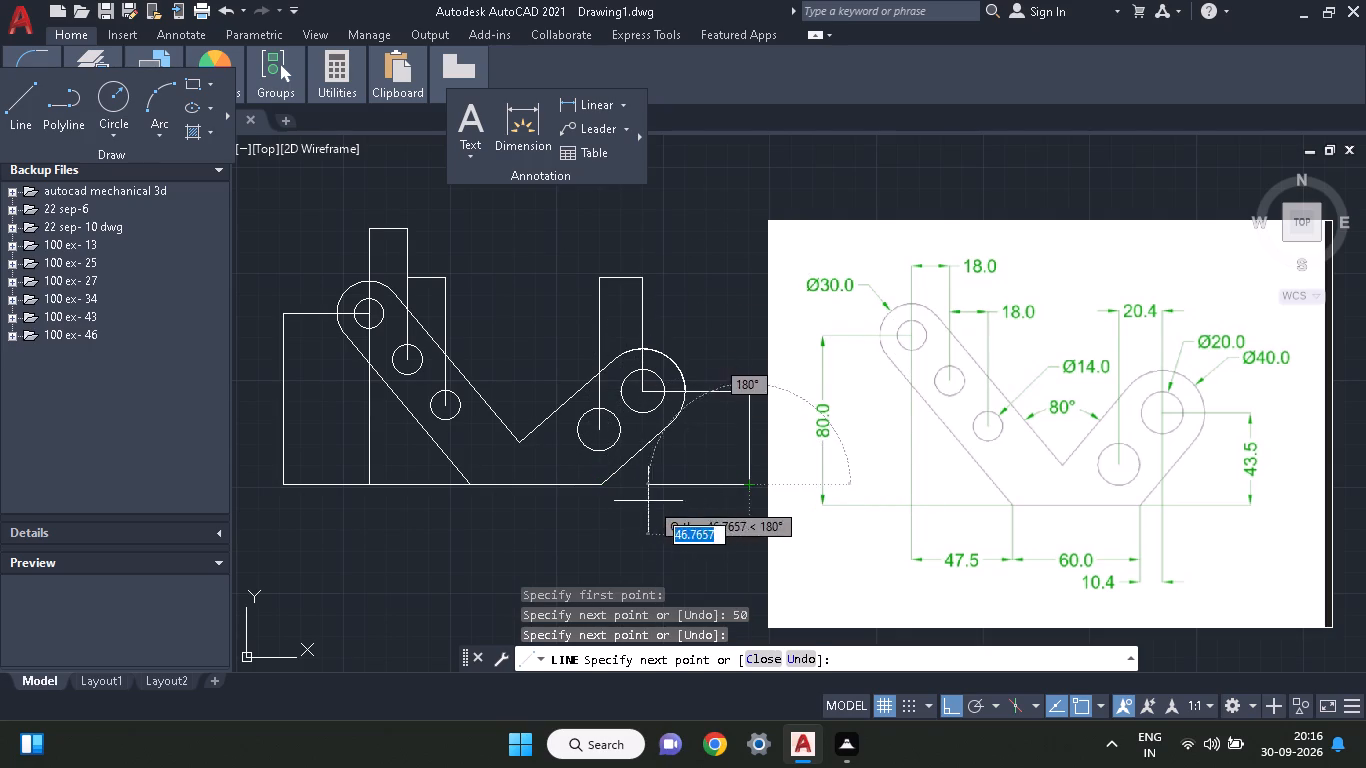
pyautogui.click(602, 494)
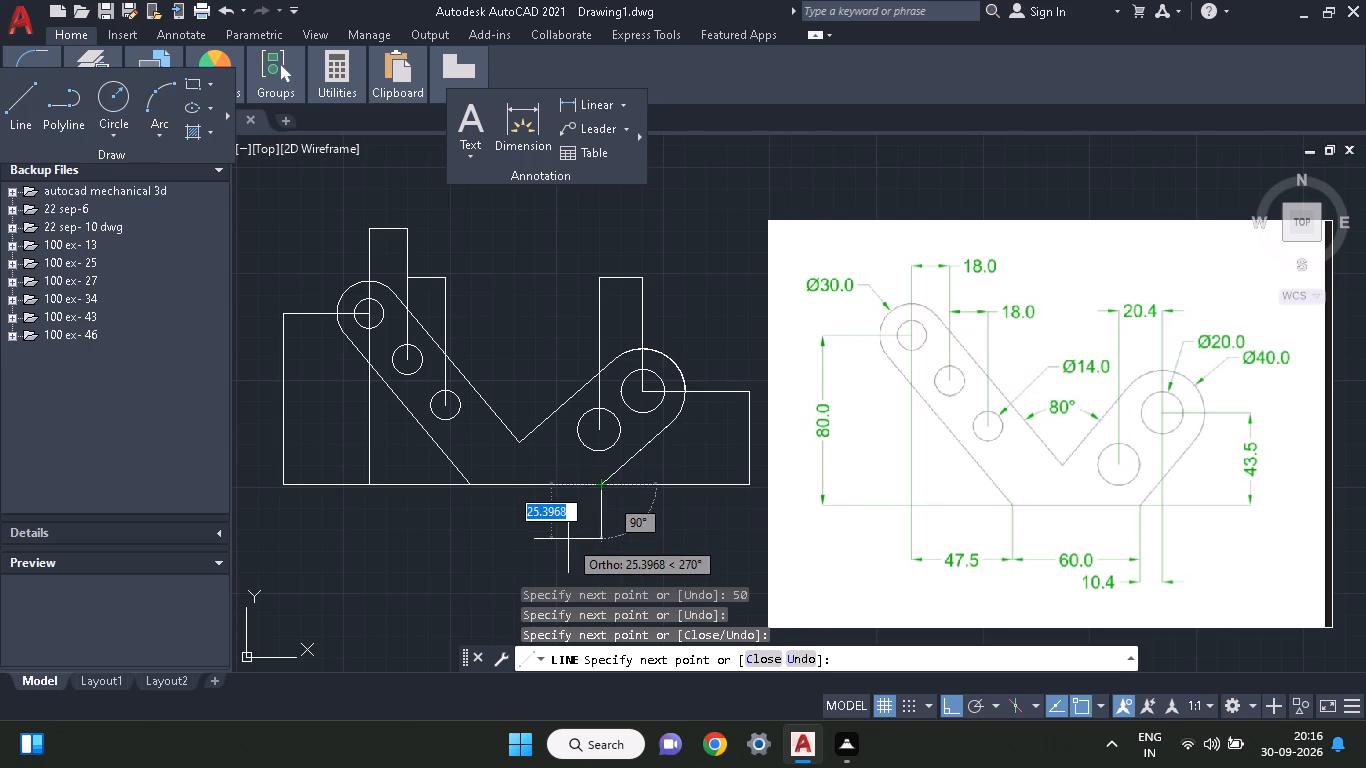
pyautogui.rightClick(568, 539)
pyautogui.click(624, 291)
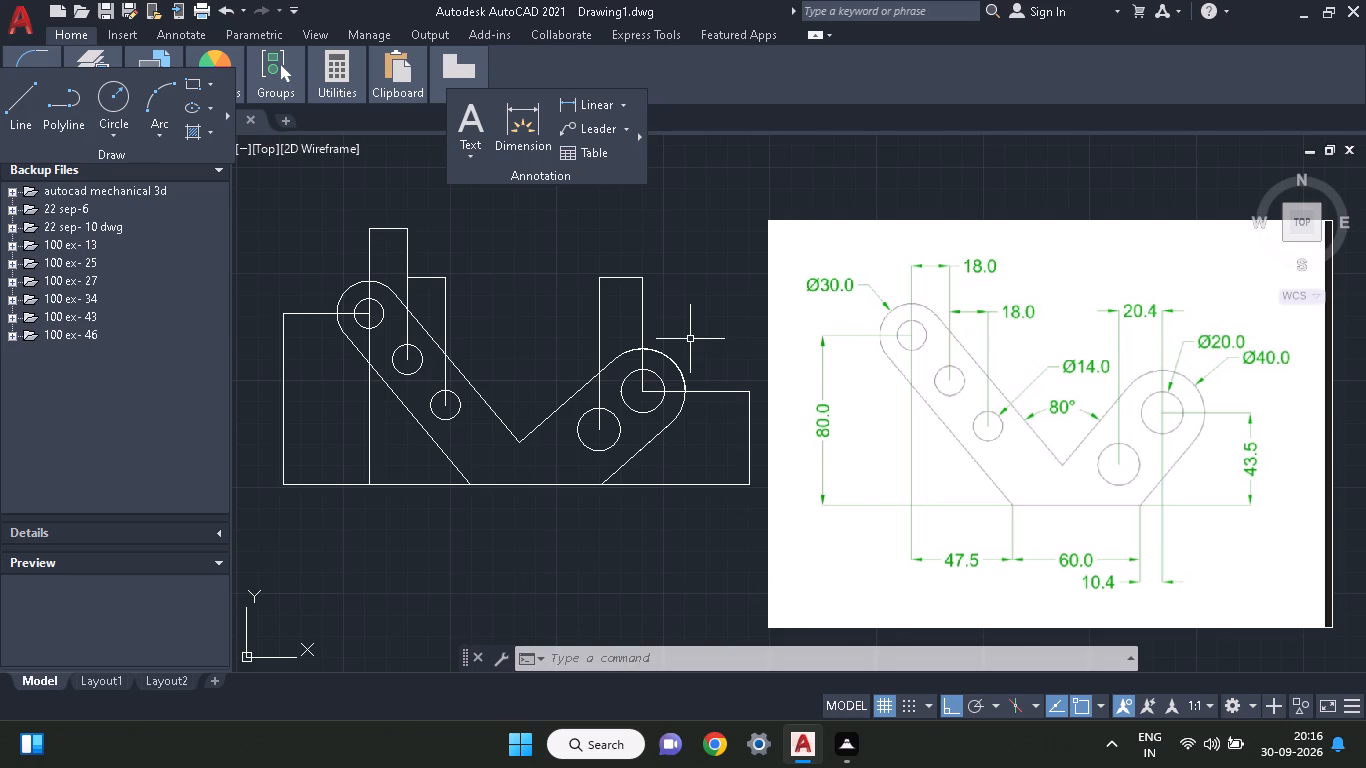
# Draw lines from the foot of the left arm's vertical construction line: 40 down, 47.5 right, and up to the base's left corner.
pyautogui.click(19, 111)
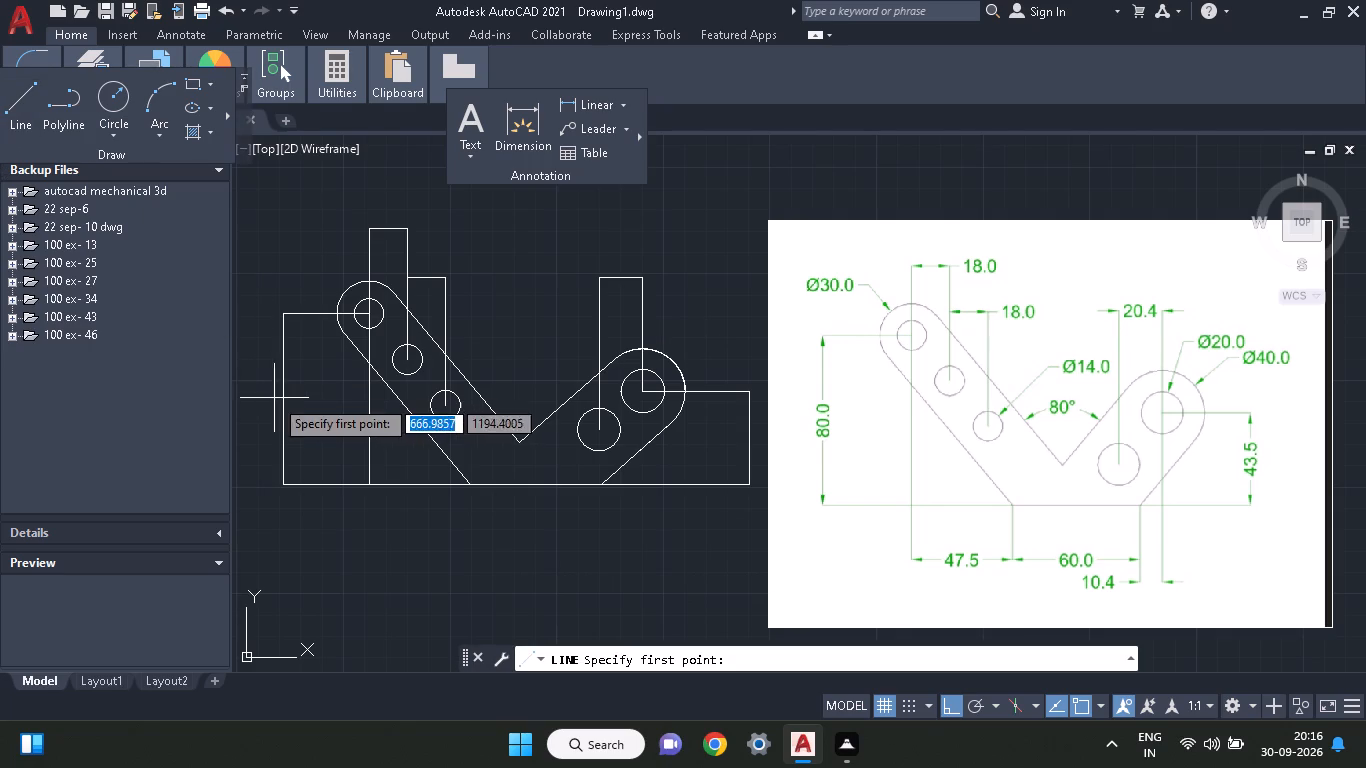
pyautogui.click(372, 485)
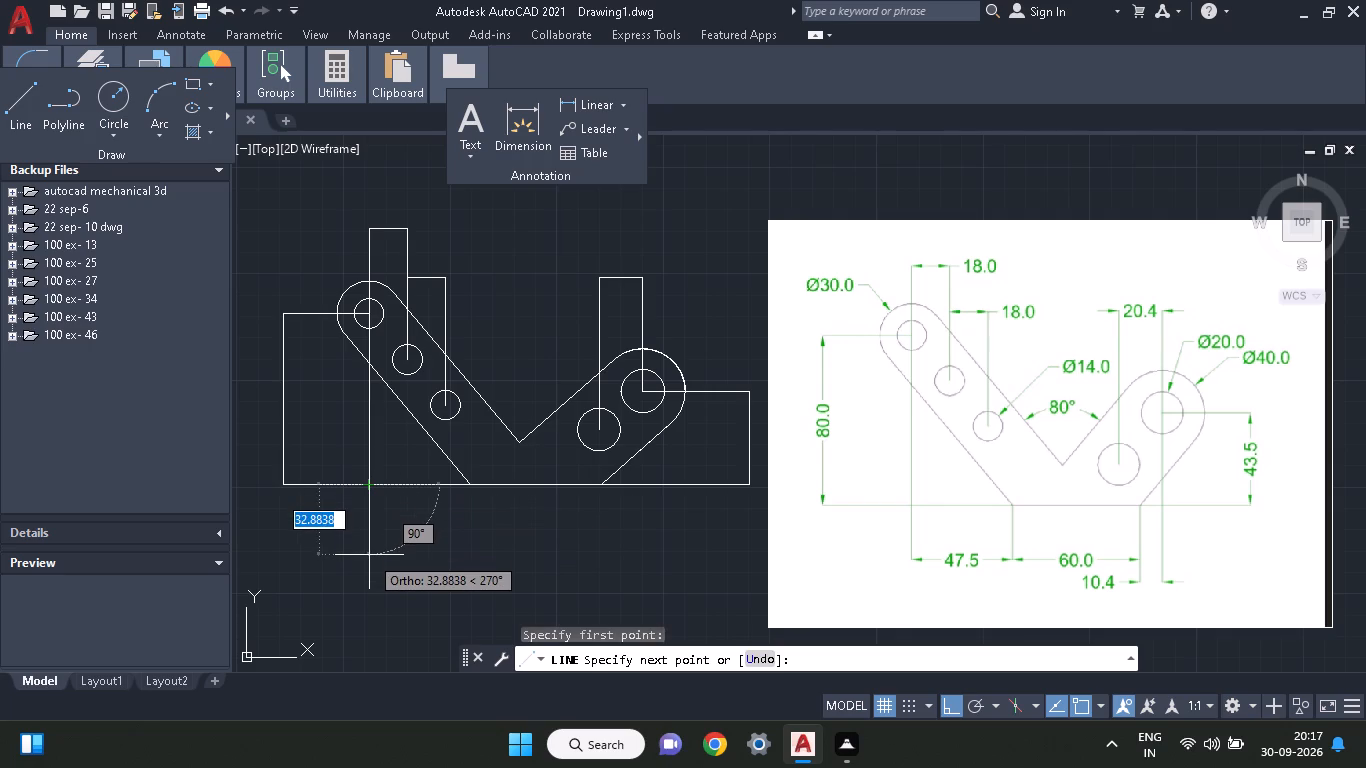
pyautogui.write('40')
pyautogui.press('Return')
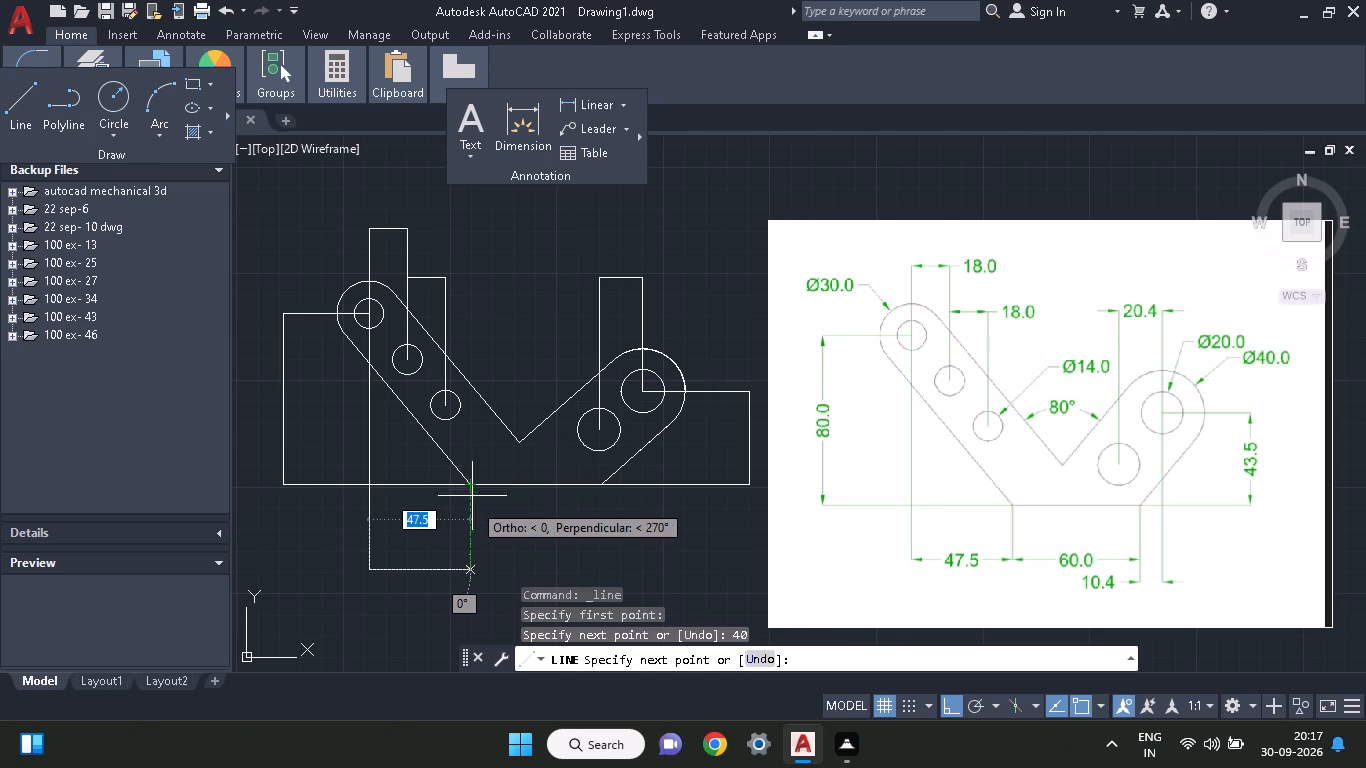
pyautogui.click(470, 569)
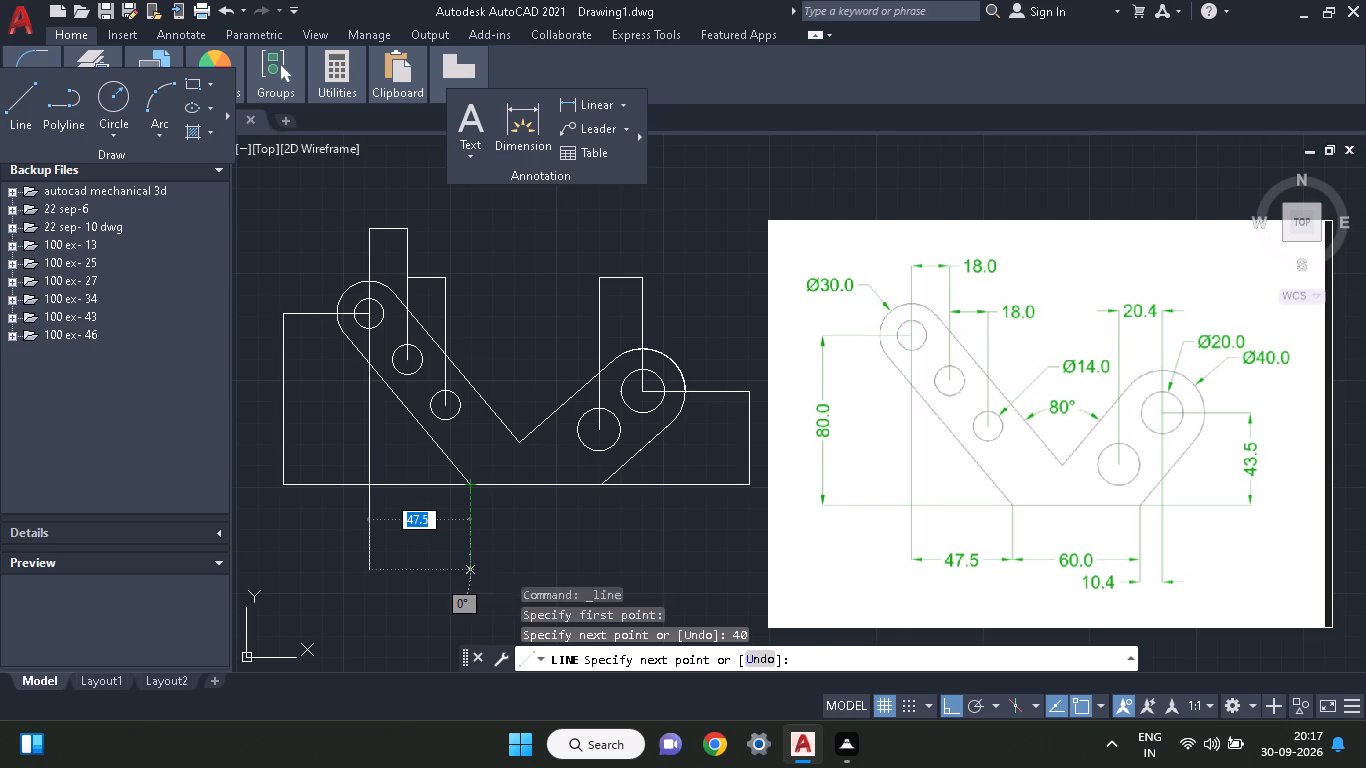
pyautogui.click(471, 485)
pyautogui.rightClick(509, 533)
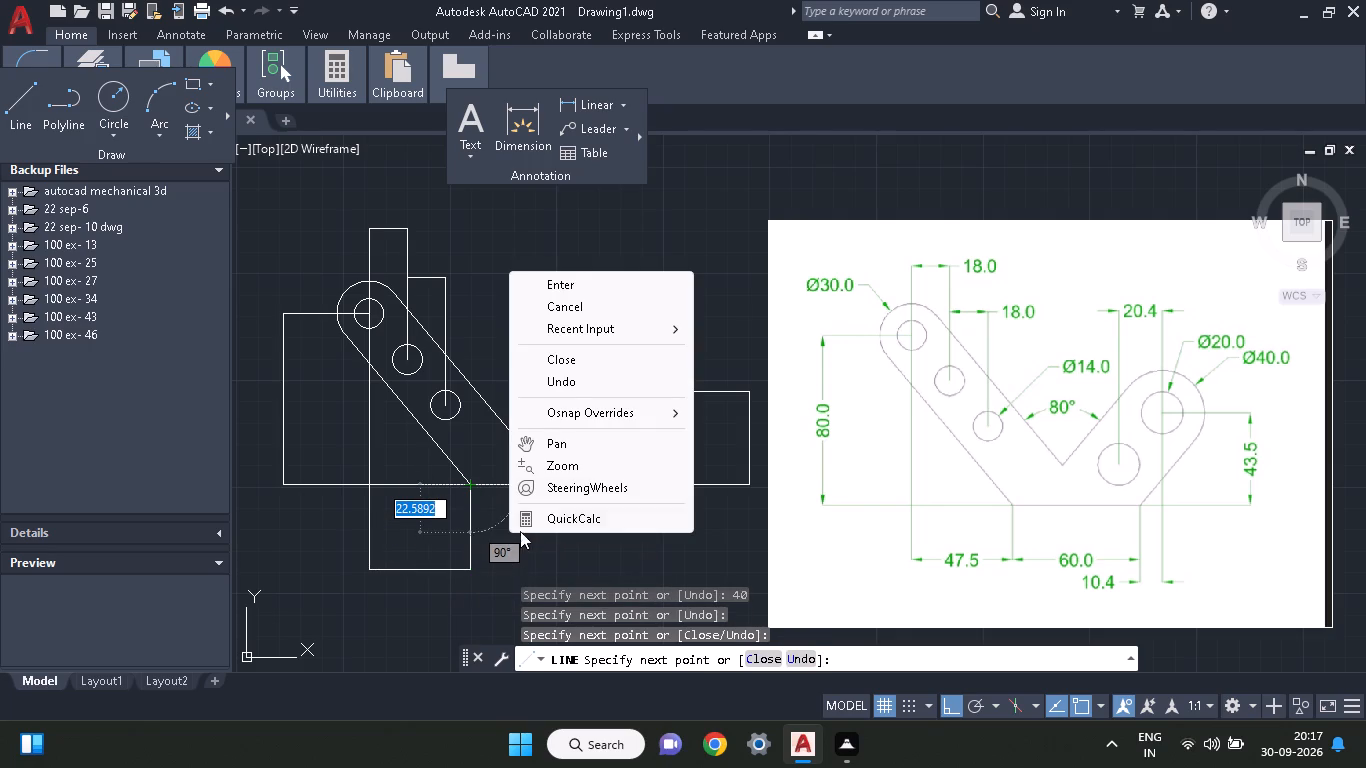
pyautogui.click(564, 283)
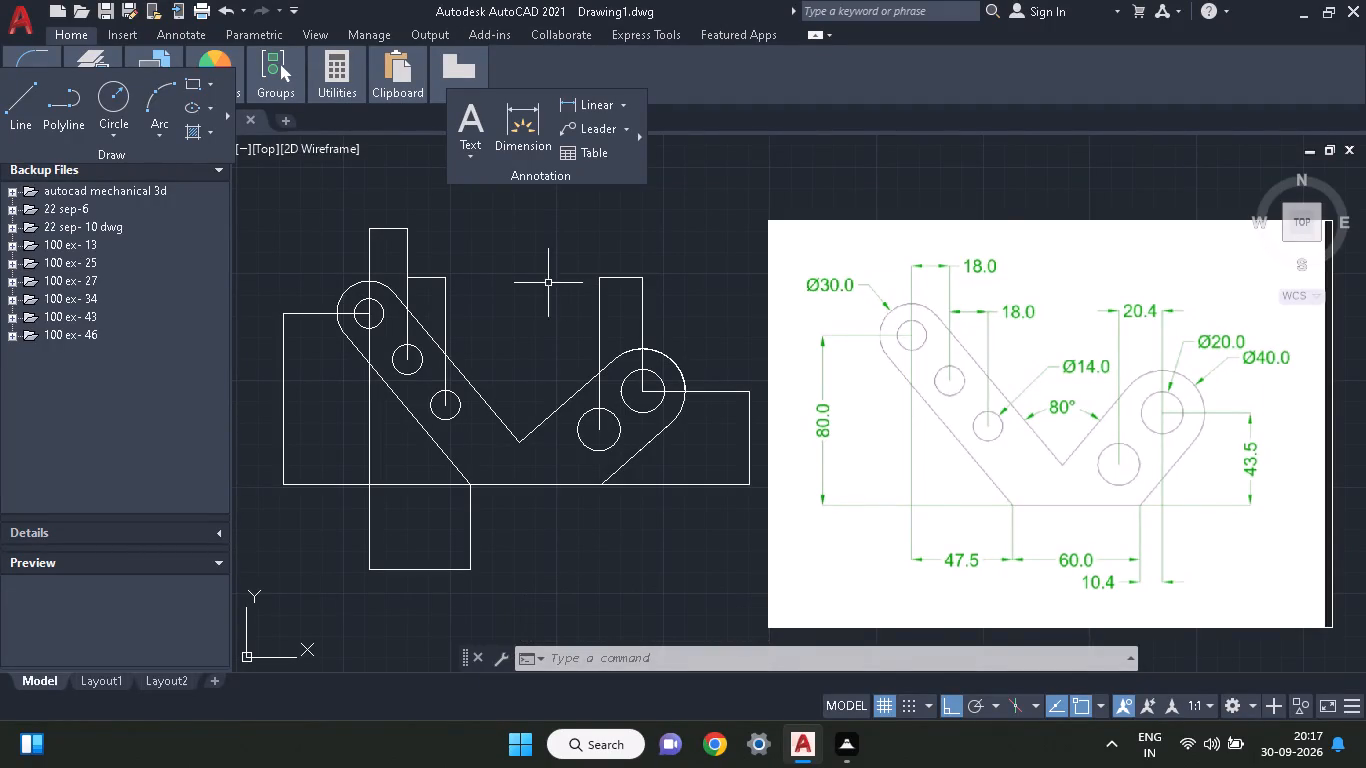
# Draw a horizontal line about 67 long to the right from the lower-right corner of the 47.5-wide frame below the base.
pyautogui.click(11, 101)
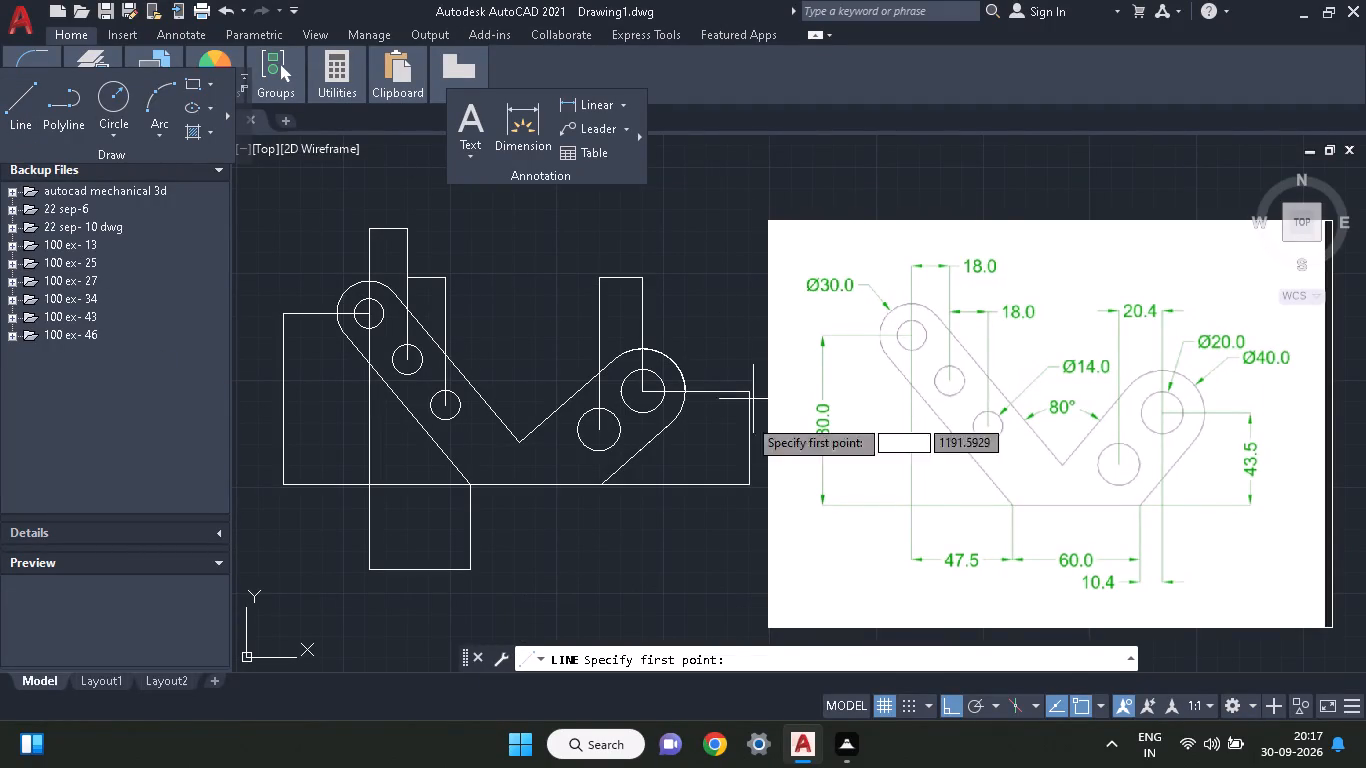
pyautogui.click(469, 574)
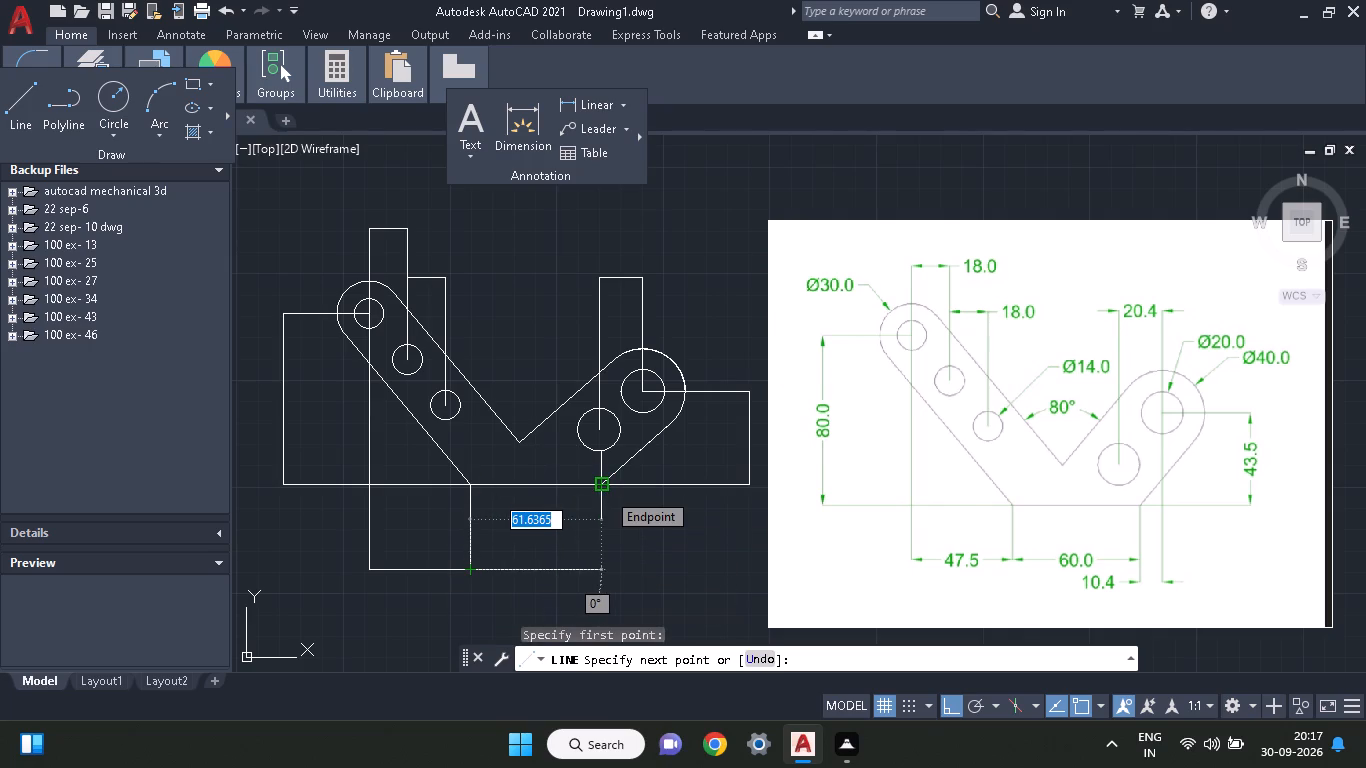
pyautogui.click(613, 568)
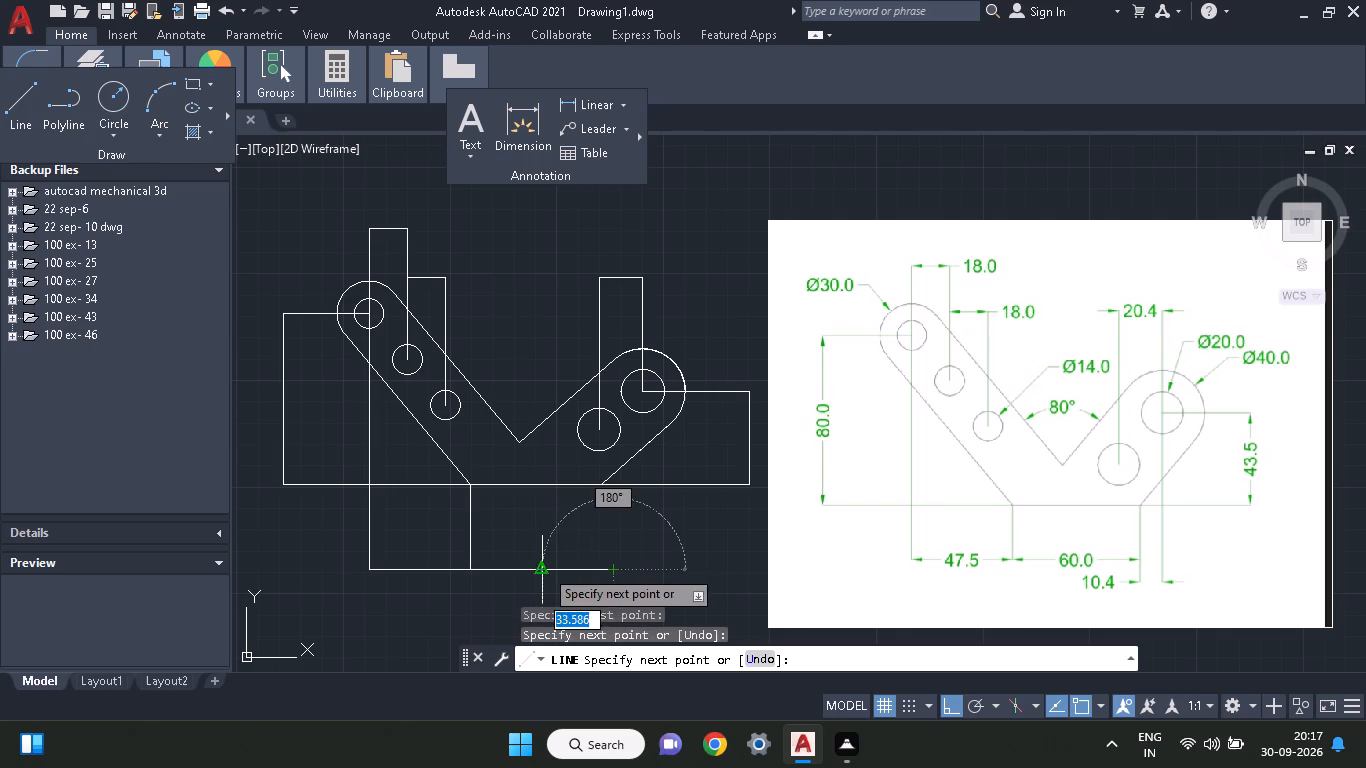
pyautogui.rightClick(618, 528)
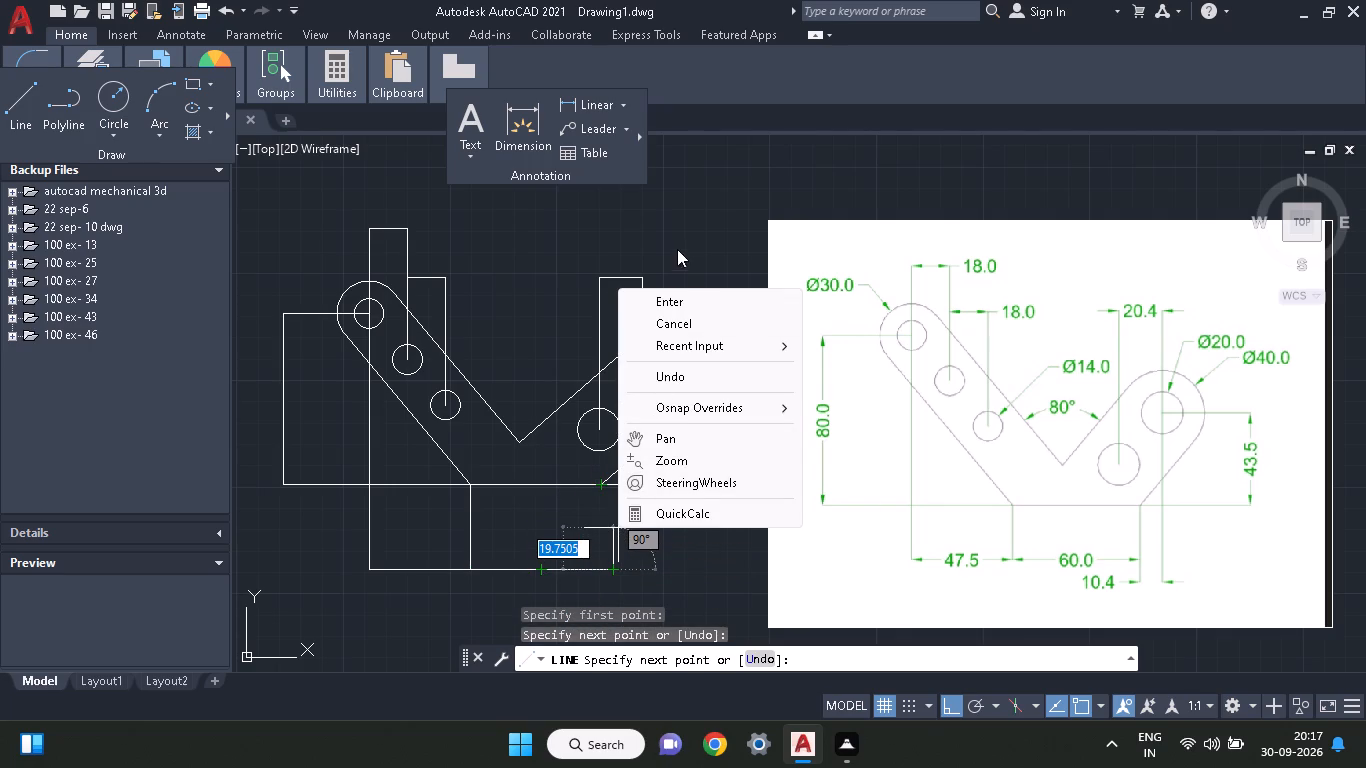
pyautogui.click(691, 302)
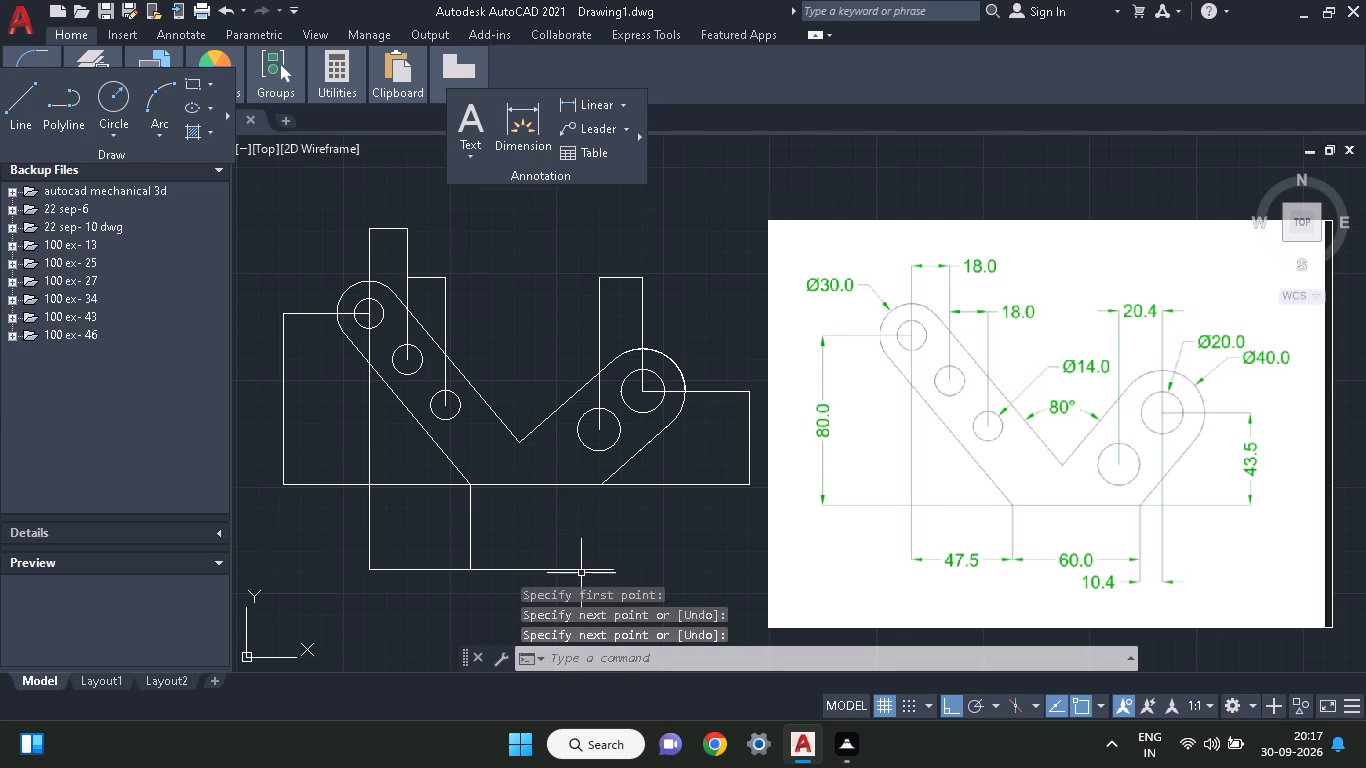
# Draw a vertical line down from the base's right corner, extending past the horizontal line below the base.
pyautogui.middleClick(577, 541)
pyautogui.moveTo(565, 521); pyautogui.dragTo(535, 486, button='middle')
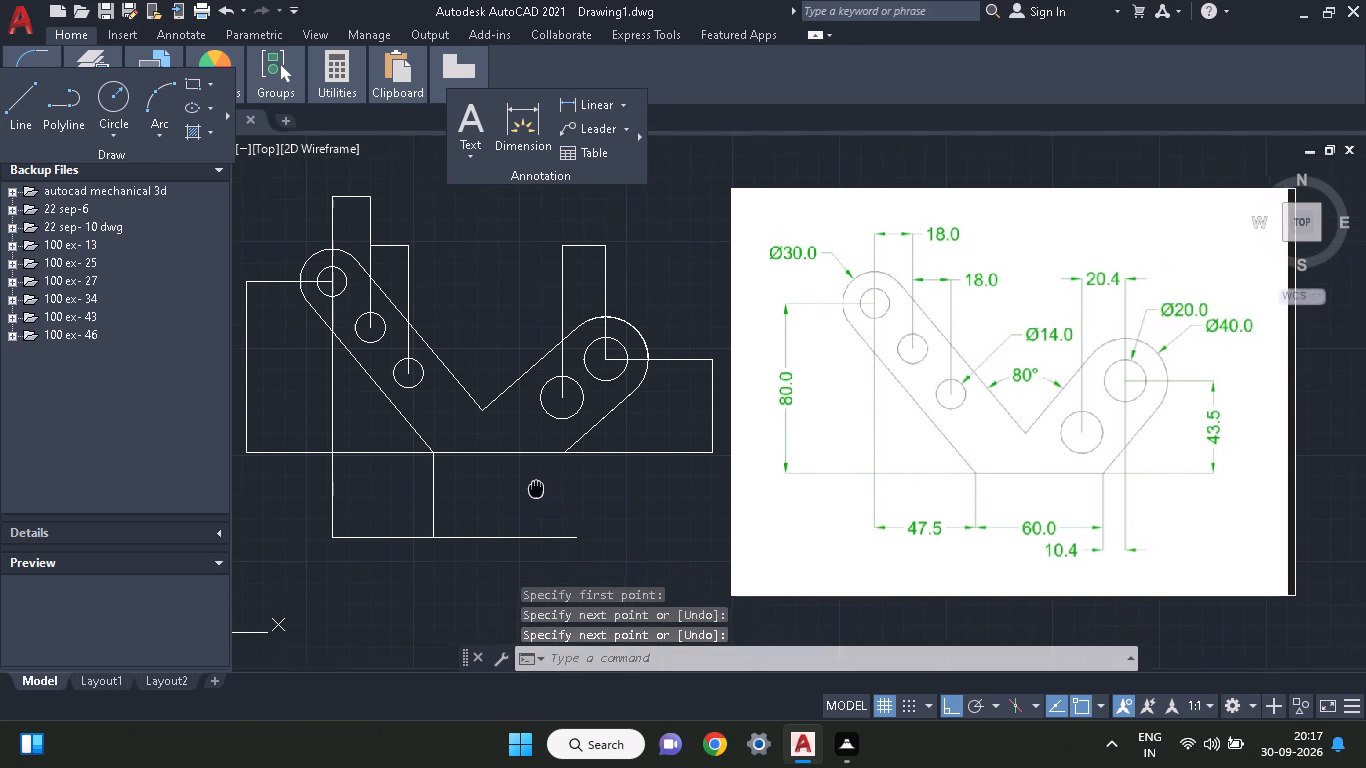
pyautogui.moveTo(535, 486); pyautogui.dragTo(550, 469, button='middle')
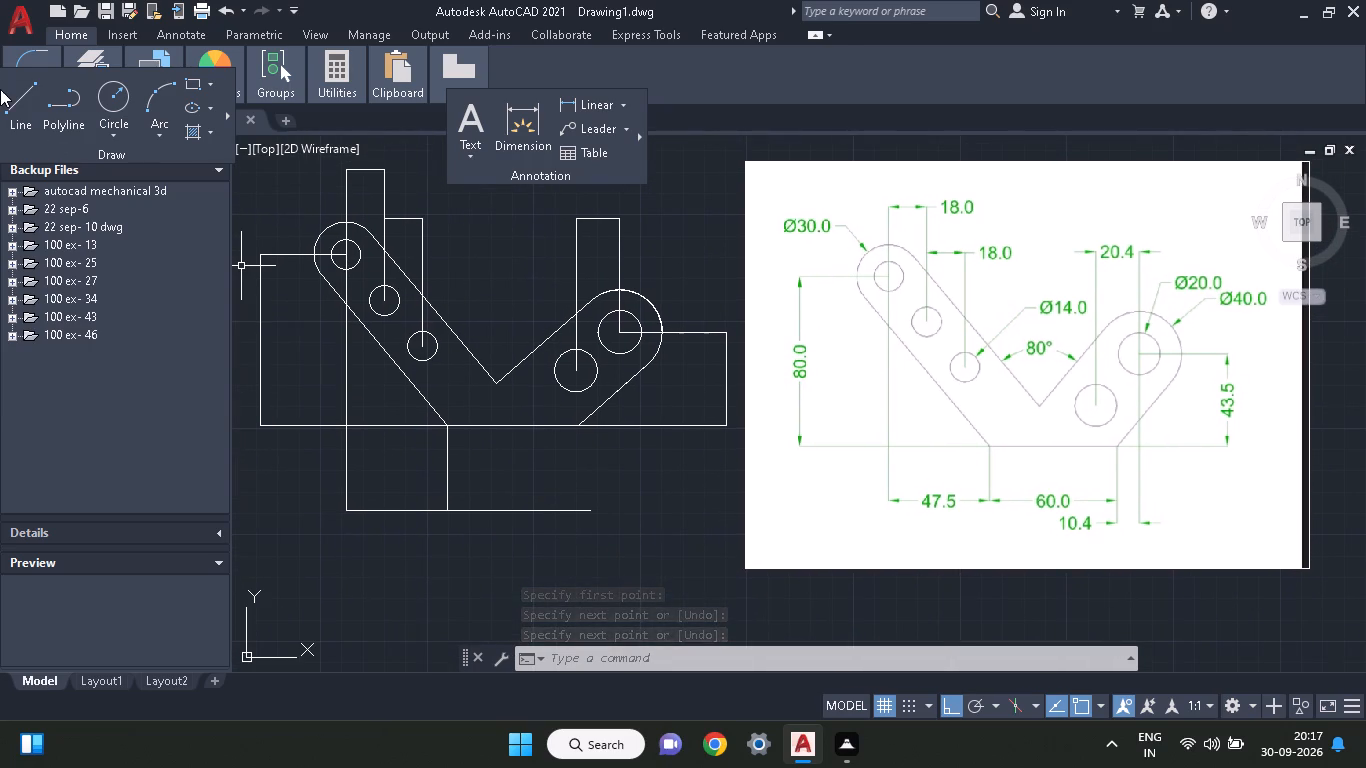
pyautogui.click(11, 94)
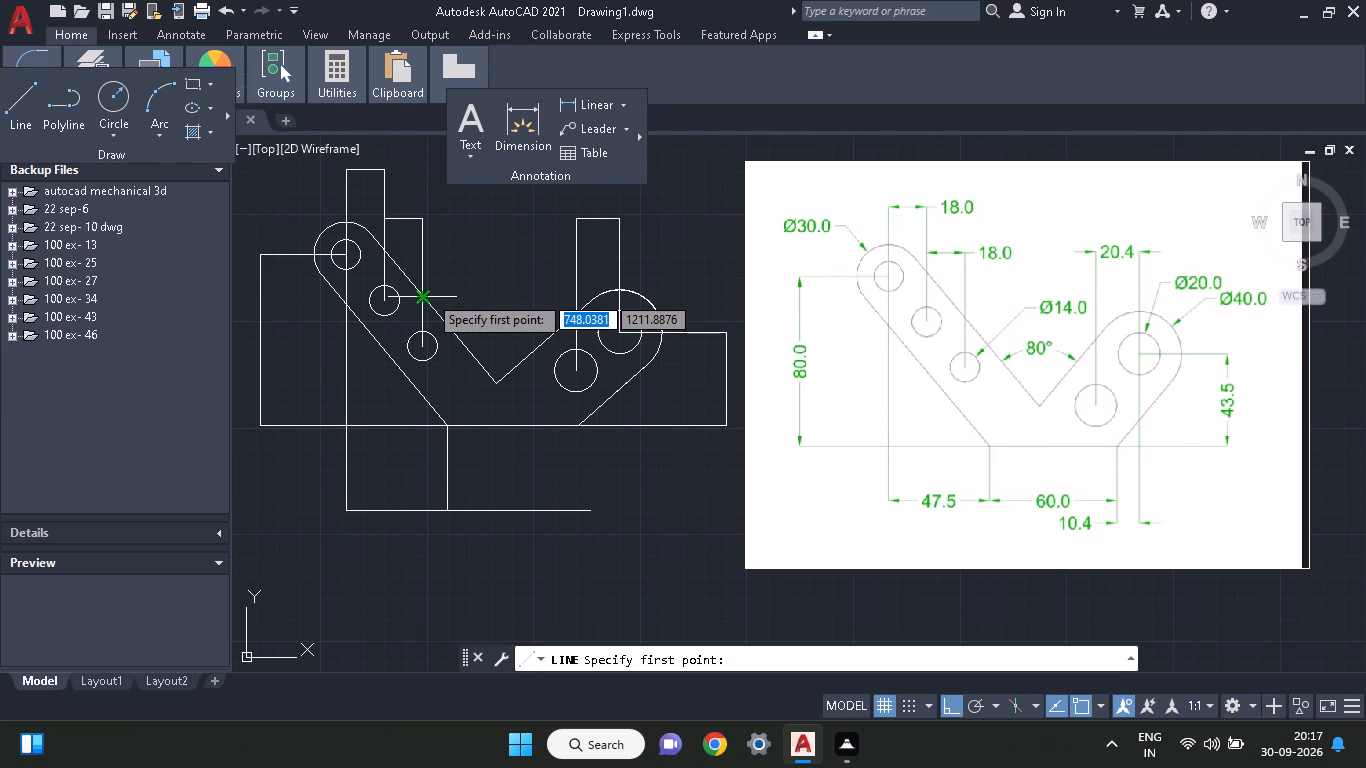
pyautogui.click(579, 429)
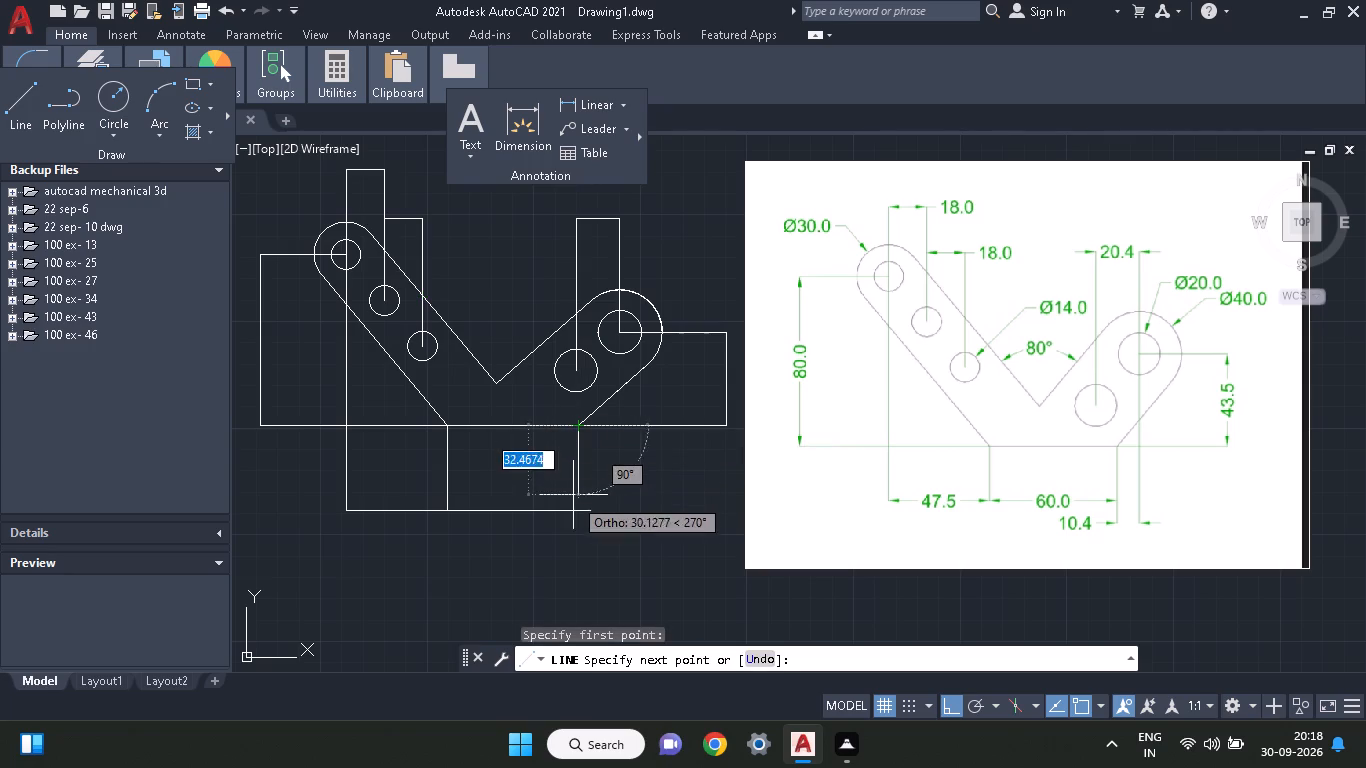
pyautogui.click(570, 556)
pyautogui.rightClick(630, 518)
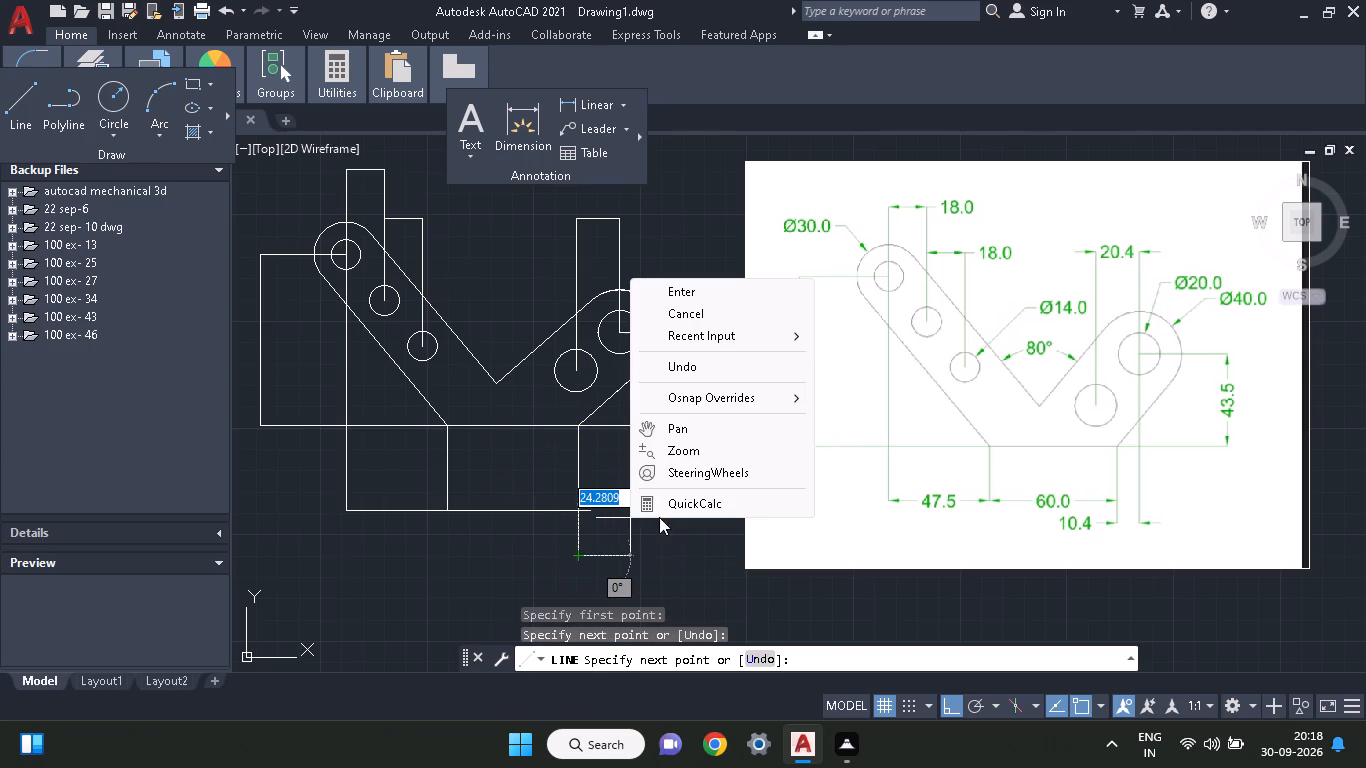
pyautogui.click(683, 296)
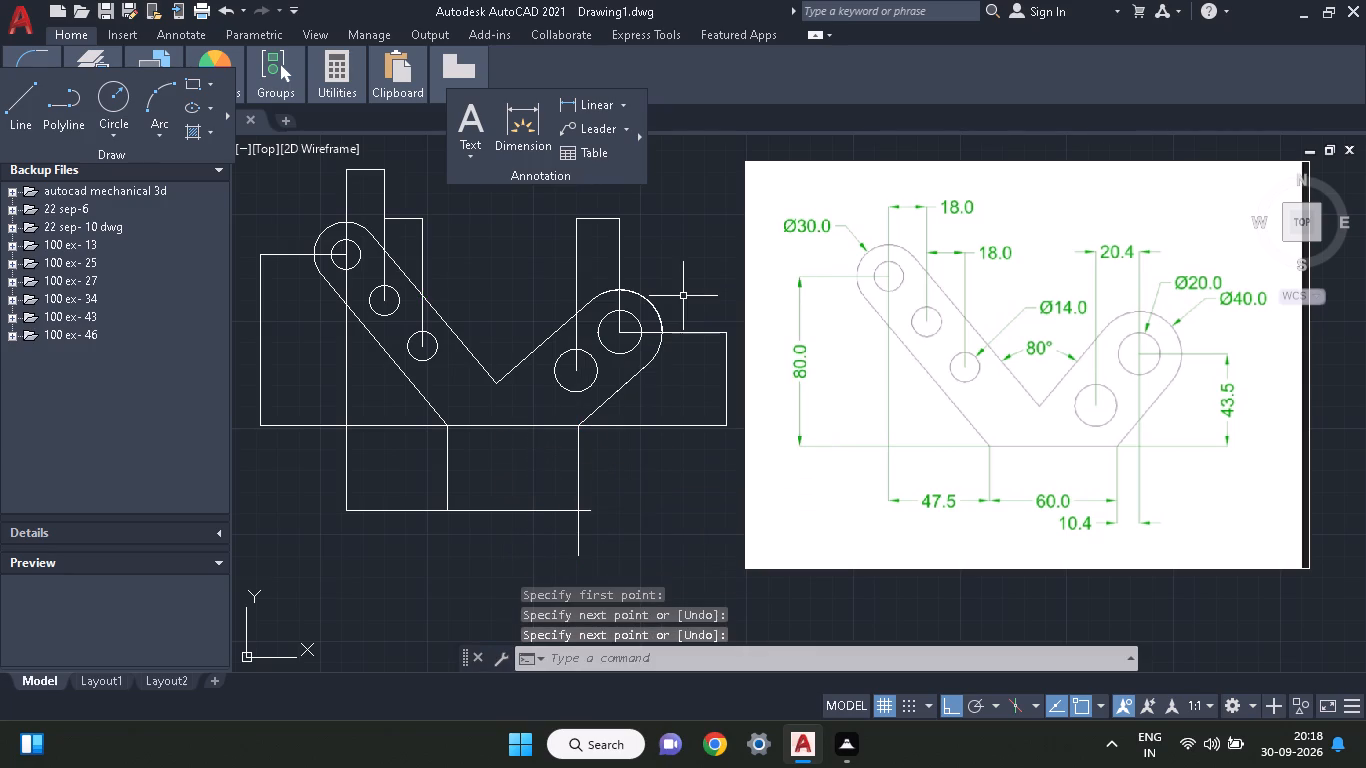
# Draw a vertical line about 100 long down from the centre of the right arm's upper hole, past the lower horizontal line.
pyautogui.click(6, 116)
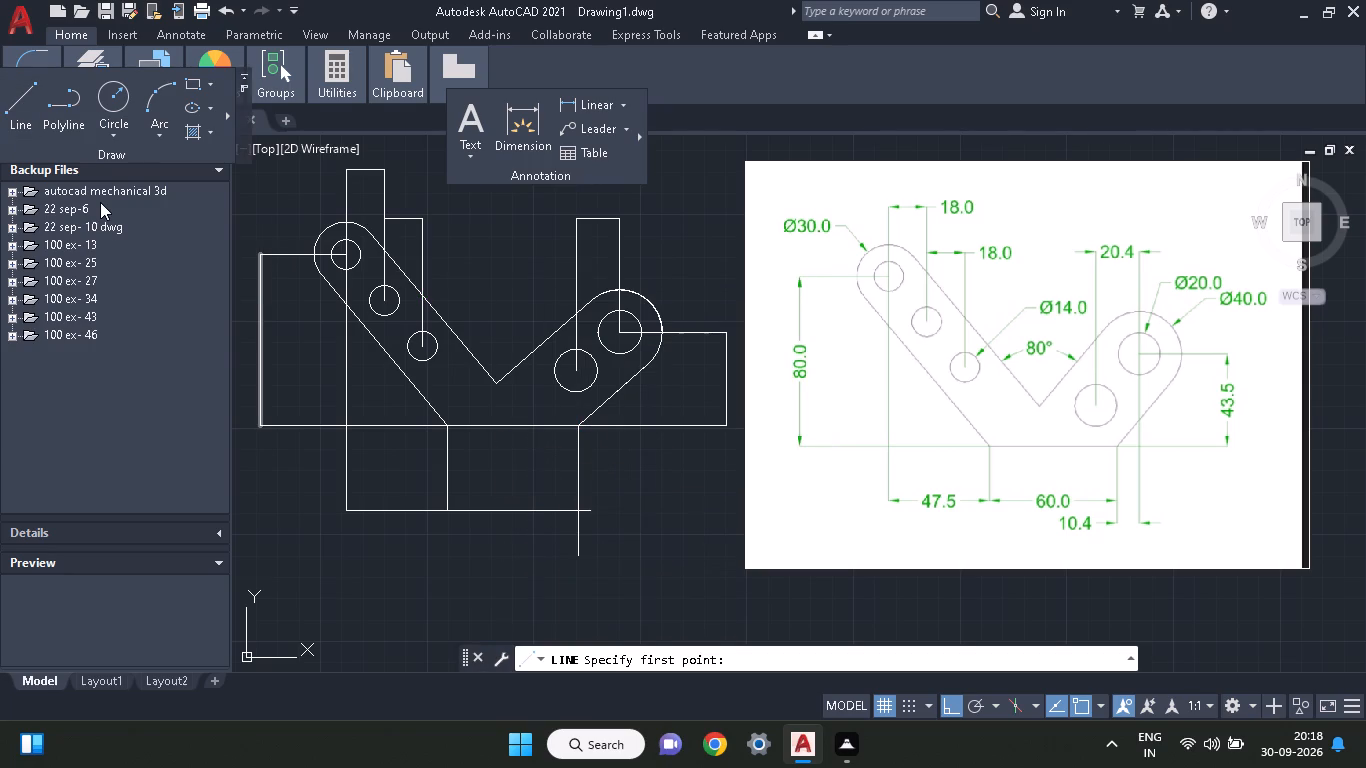
pyautogui.scroll(-1, 100, 202)
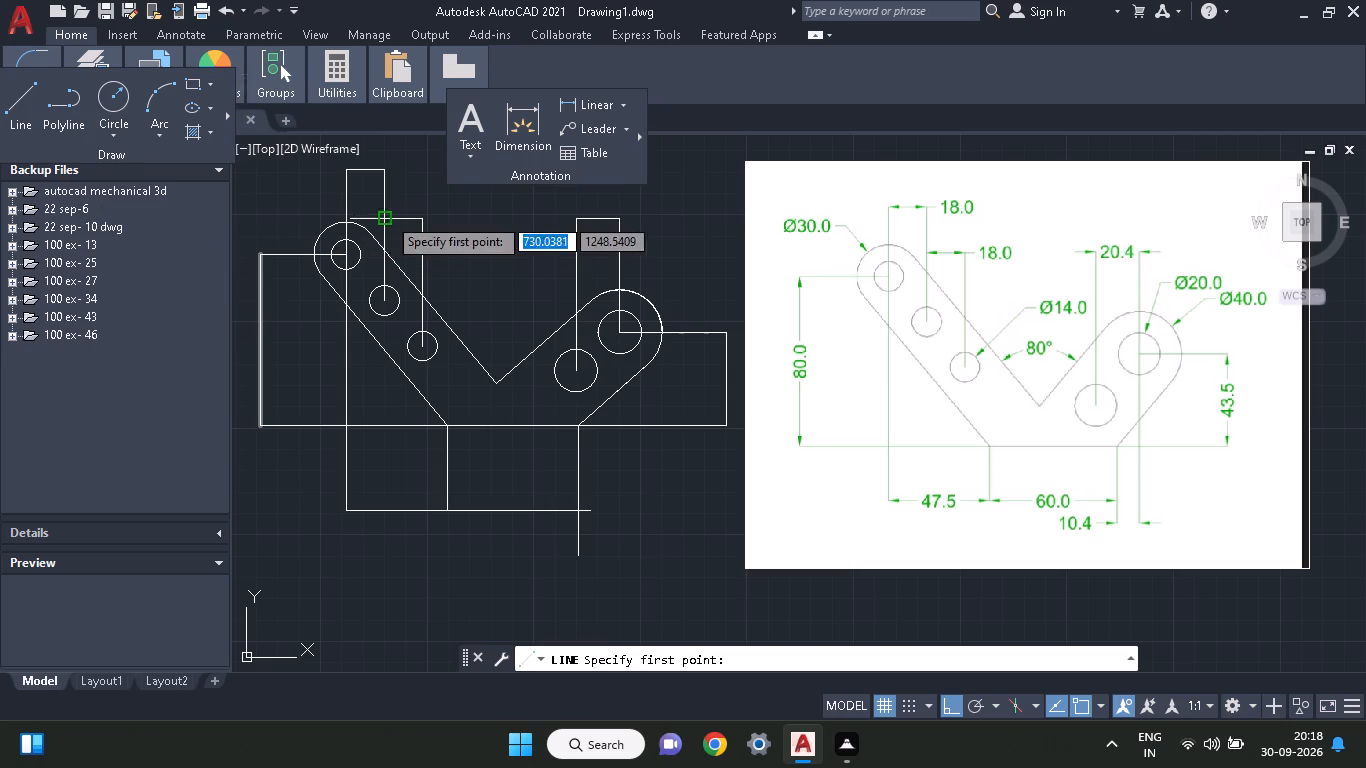
pyautogui.click(622, 332)
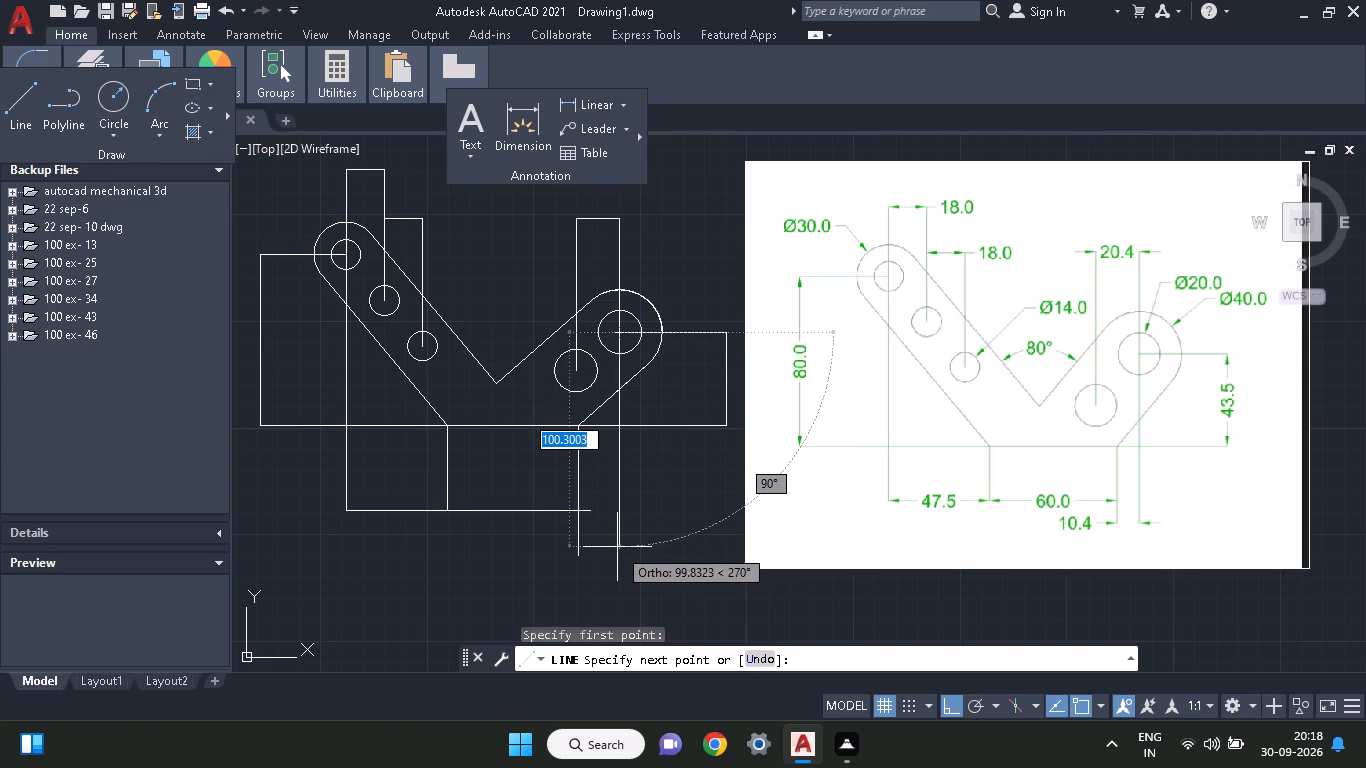
pyautogui.click(617, 547)
pyautogui.rightClick(662, 515)
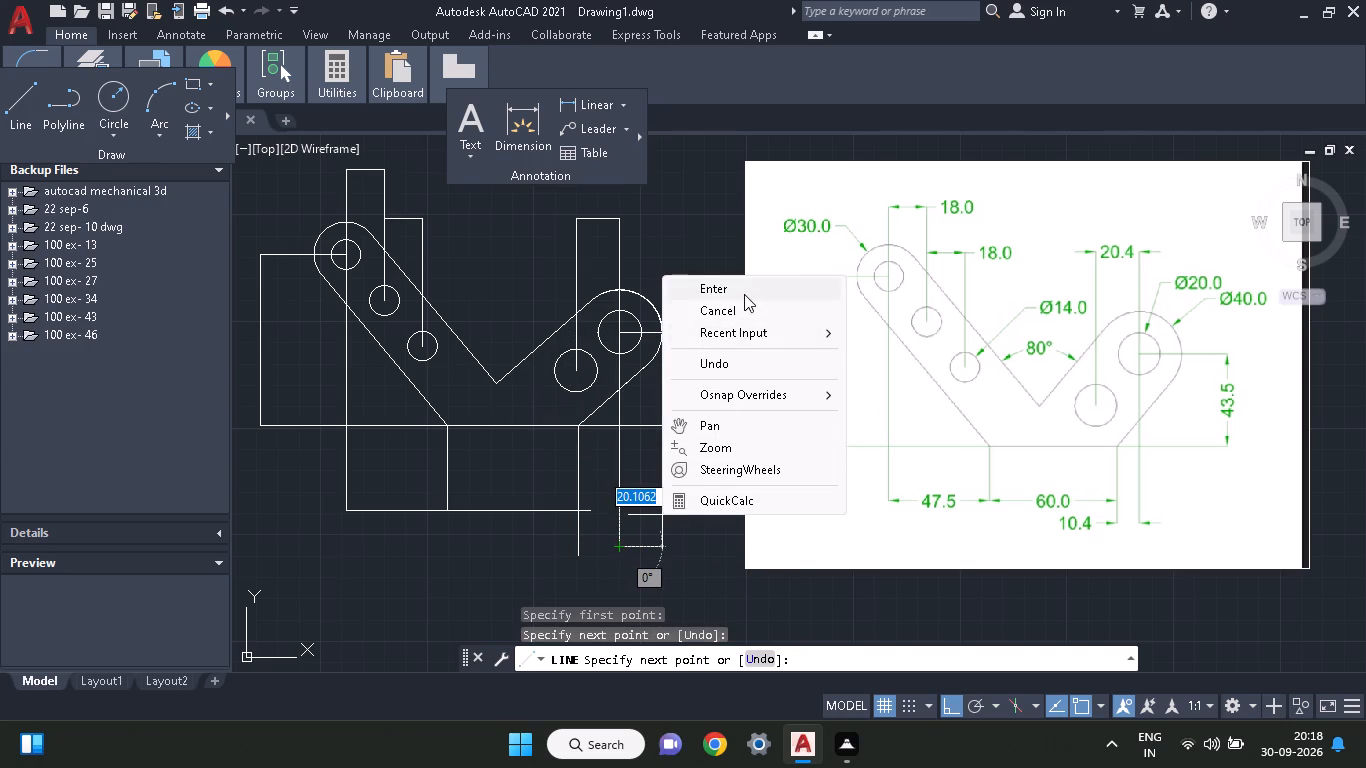
pyautogui.click(744, 294)
# Extend the horizontal line below the base with another line from its outer end, crossing the vertical line from the right arm's hole.
pyautogui.click(12, 111)
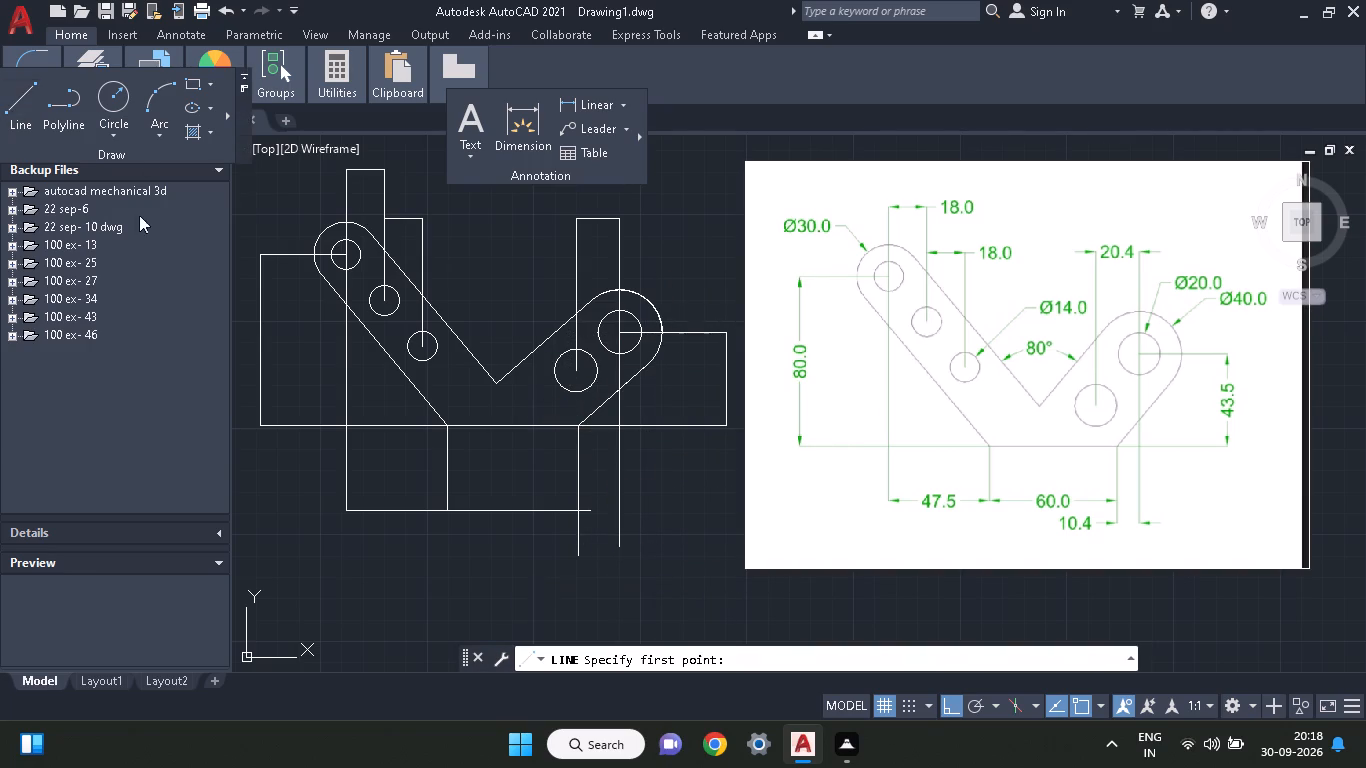
pyautogui.click(591, 512)
pyautogui.click(645, 513)
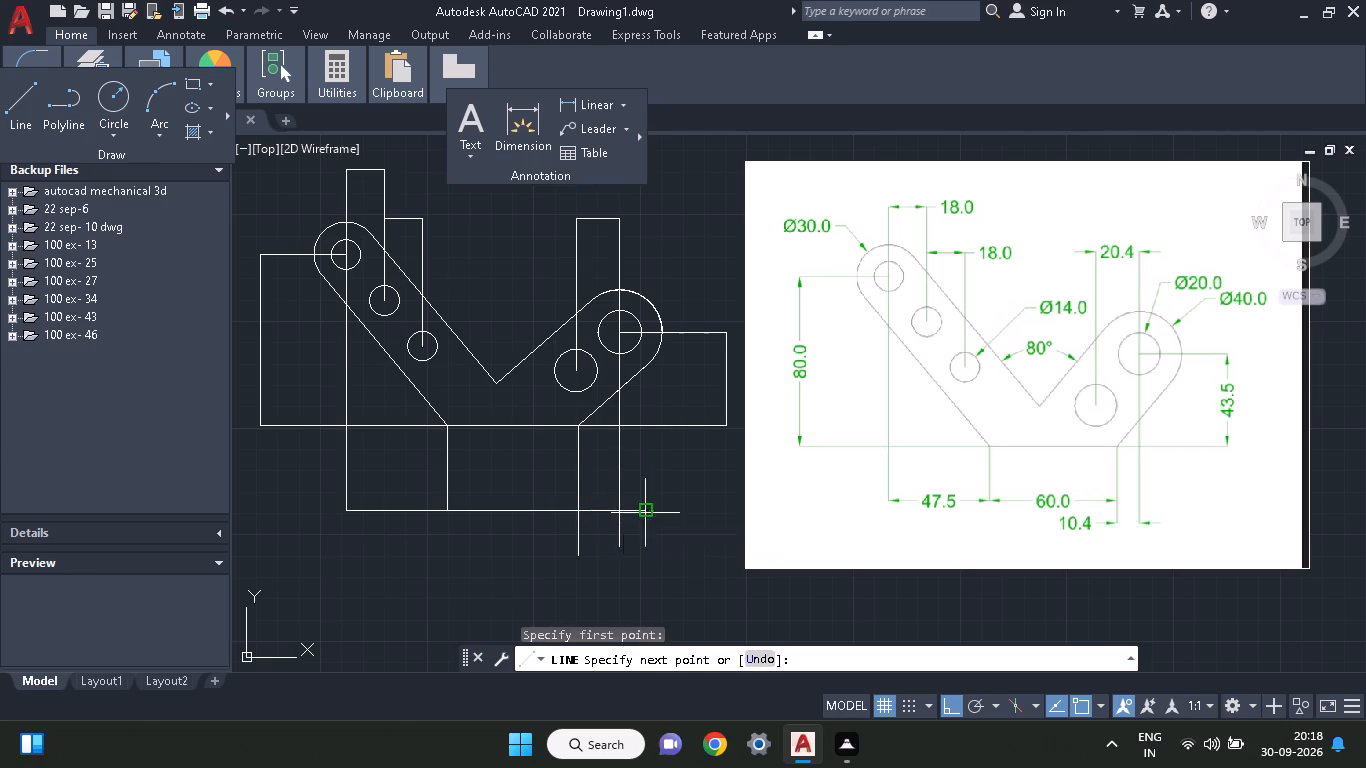
pyautogui.rightClick(684, 434)
pyautogui.click(687, 438)
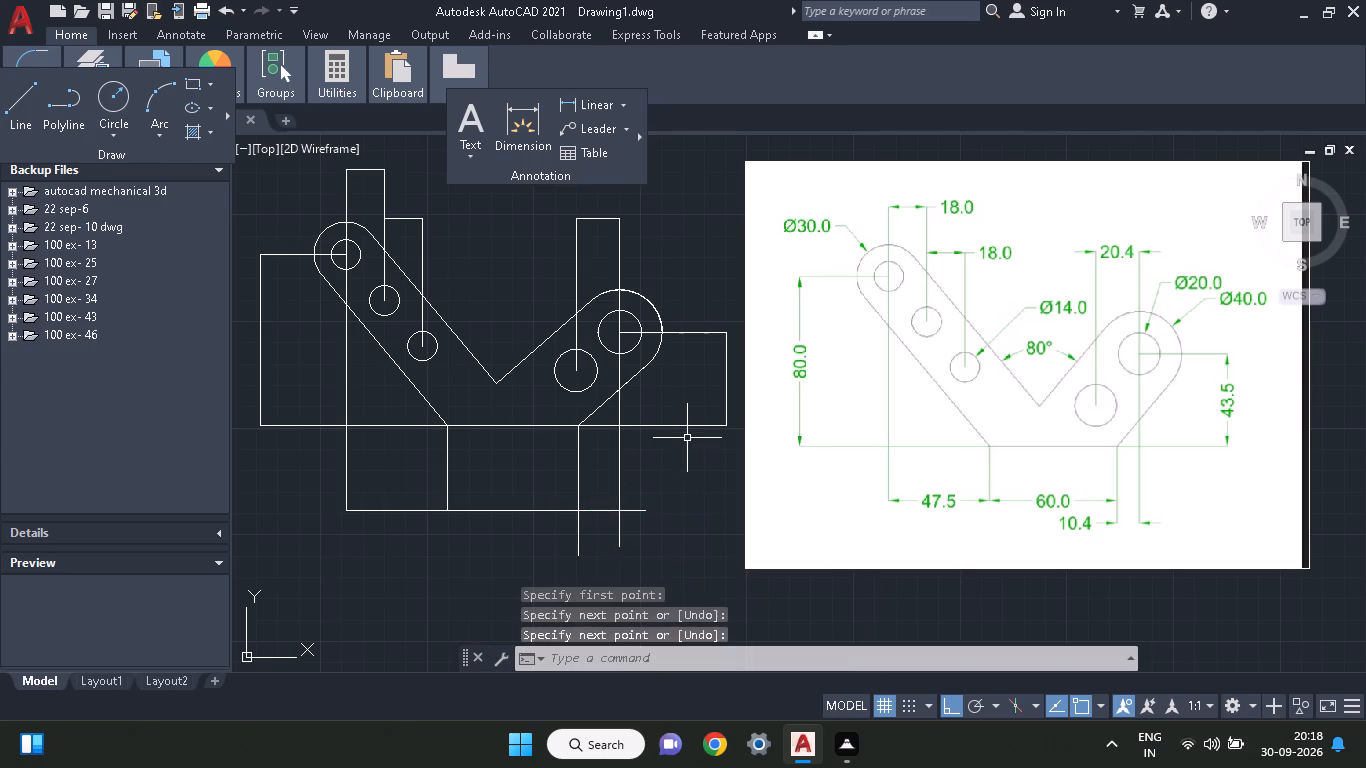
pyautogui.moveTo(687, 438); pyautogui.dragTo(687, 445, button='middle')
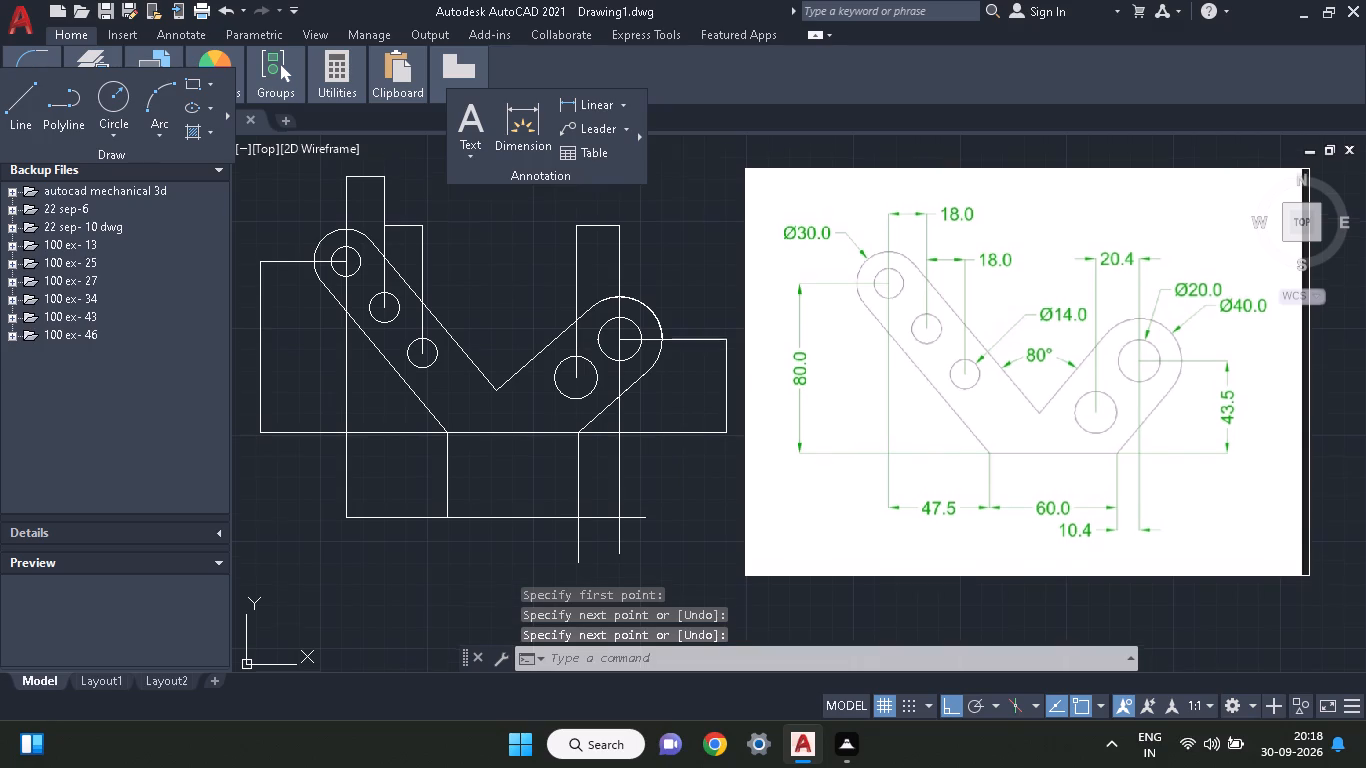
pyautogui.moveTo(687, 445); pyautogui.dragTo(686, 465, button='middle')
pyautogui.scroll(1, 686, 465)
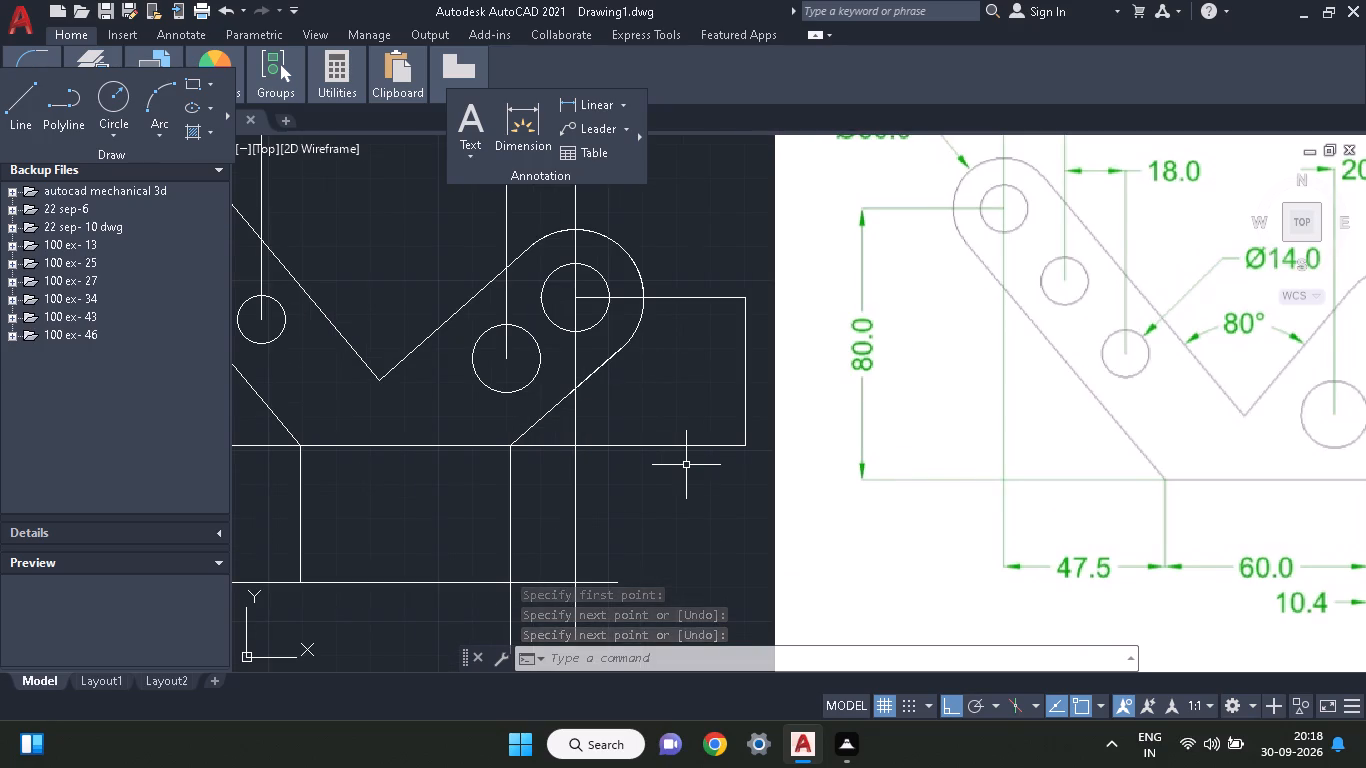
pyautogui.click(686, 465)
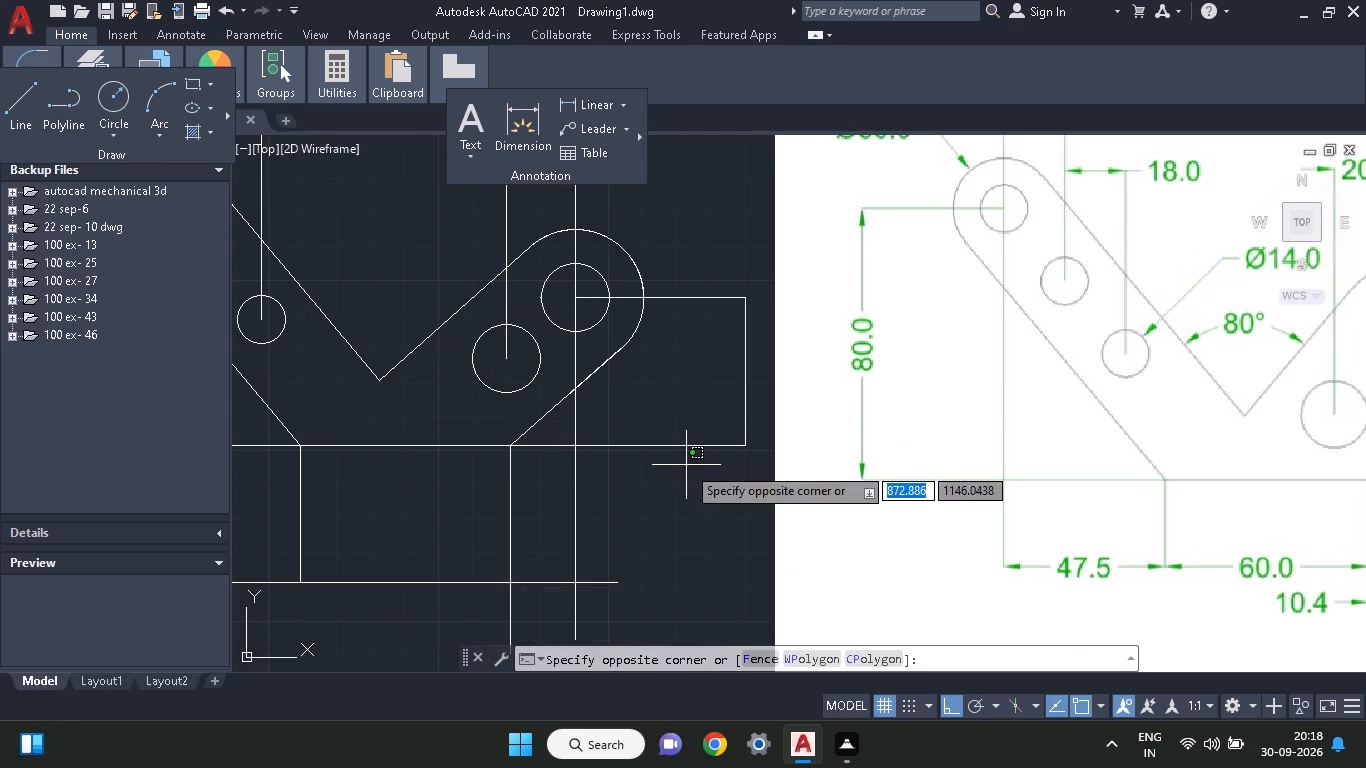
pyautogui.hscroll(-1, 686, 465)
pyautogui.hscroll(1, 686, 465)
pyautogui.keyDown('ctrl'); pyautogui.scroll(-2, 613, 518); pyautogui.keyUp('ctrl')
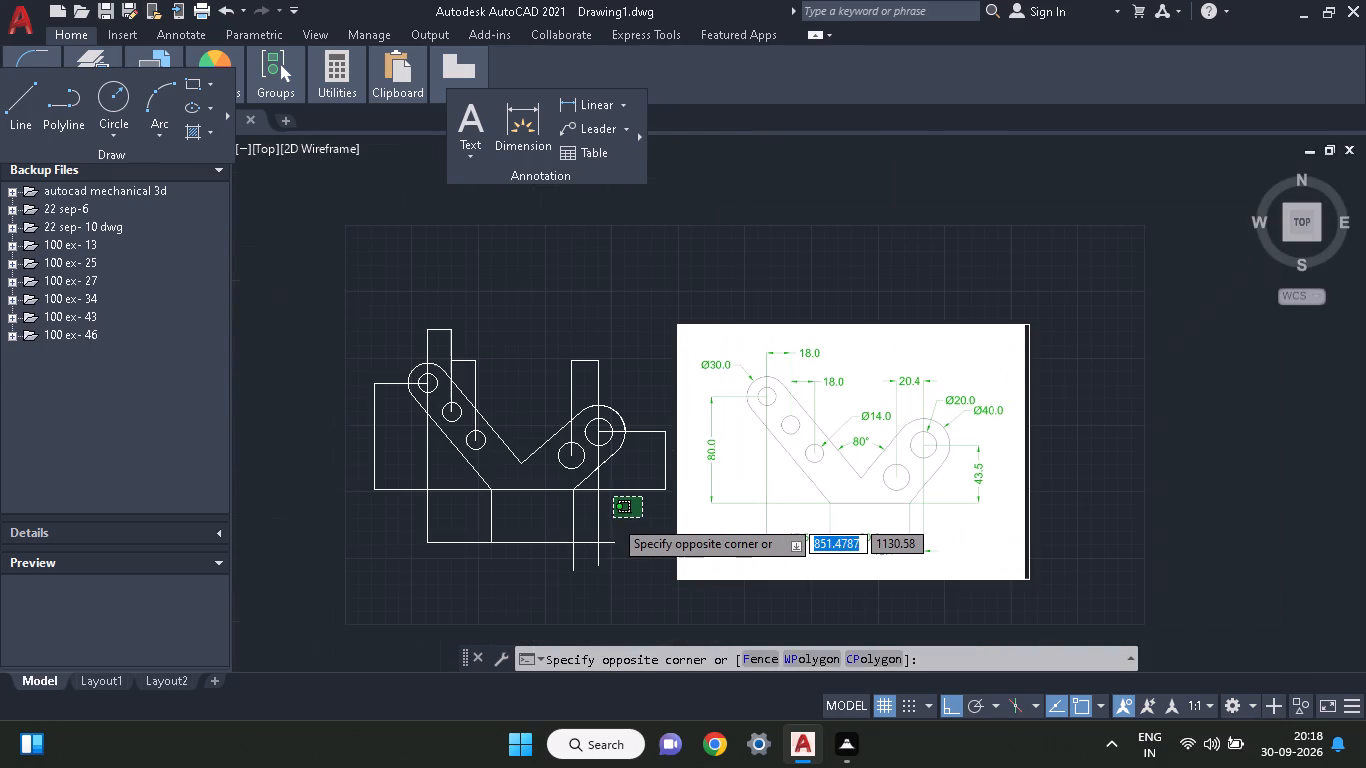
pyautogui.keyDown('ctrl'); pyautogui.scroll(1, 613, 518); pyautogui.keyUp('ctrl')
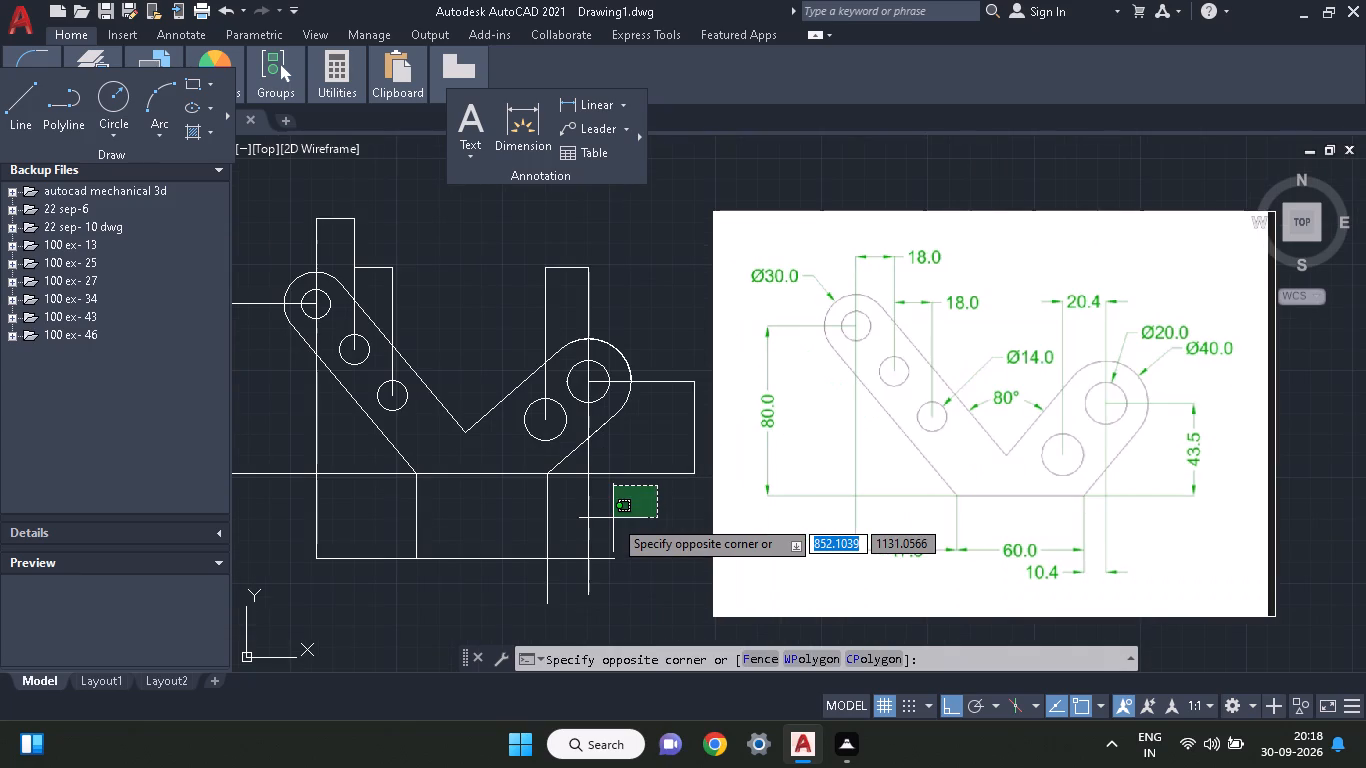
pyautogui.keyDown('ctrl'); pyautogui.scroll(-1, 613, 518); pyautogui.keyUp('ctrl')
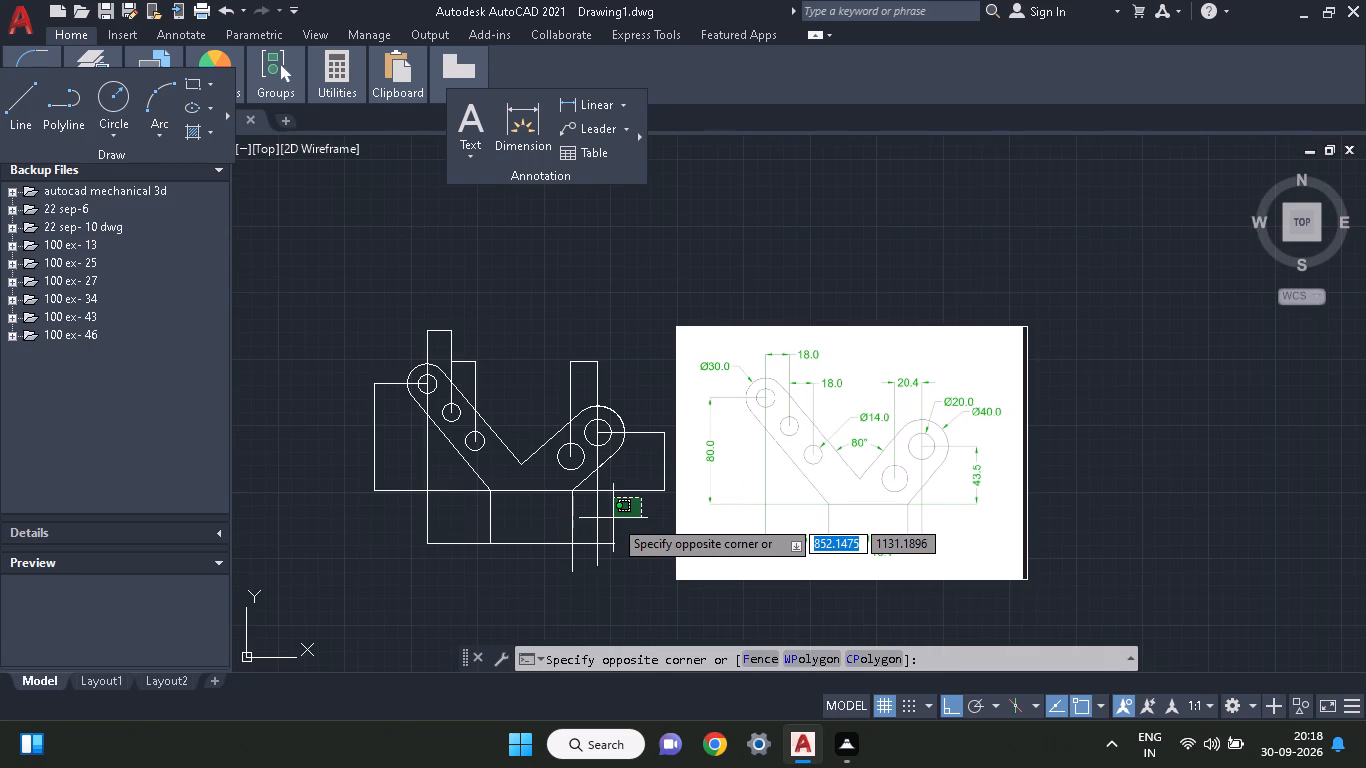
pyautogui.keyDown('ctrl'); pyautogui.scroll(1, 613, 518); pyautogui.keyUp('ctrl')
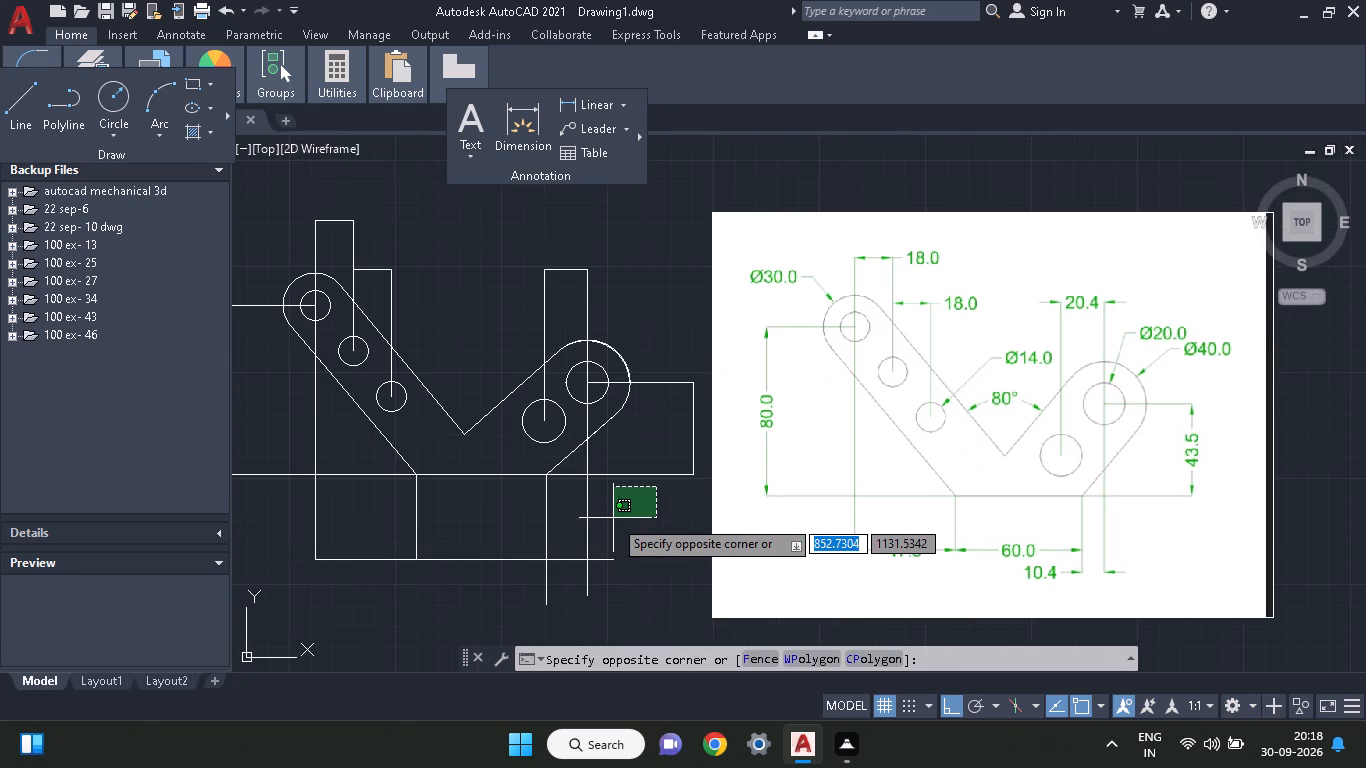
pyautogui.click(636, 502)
# Trim the overhanging ends of the two vertical lines and the horizontal line at their intersections below the base.
pyautogui.moveTo(636, 502); pyautogui.dragTo(682, 507, button='middle')
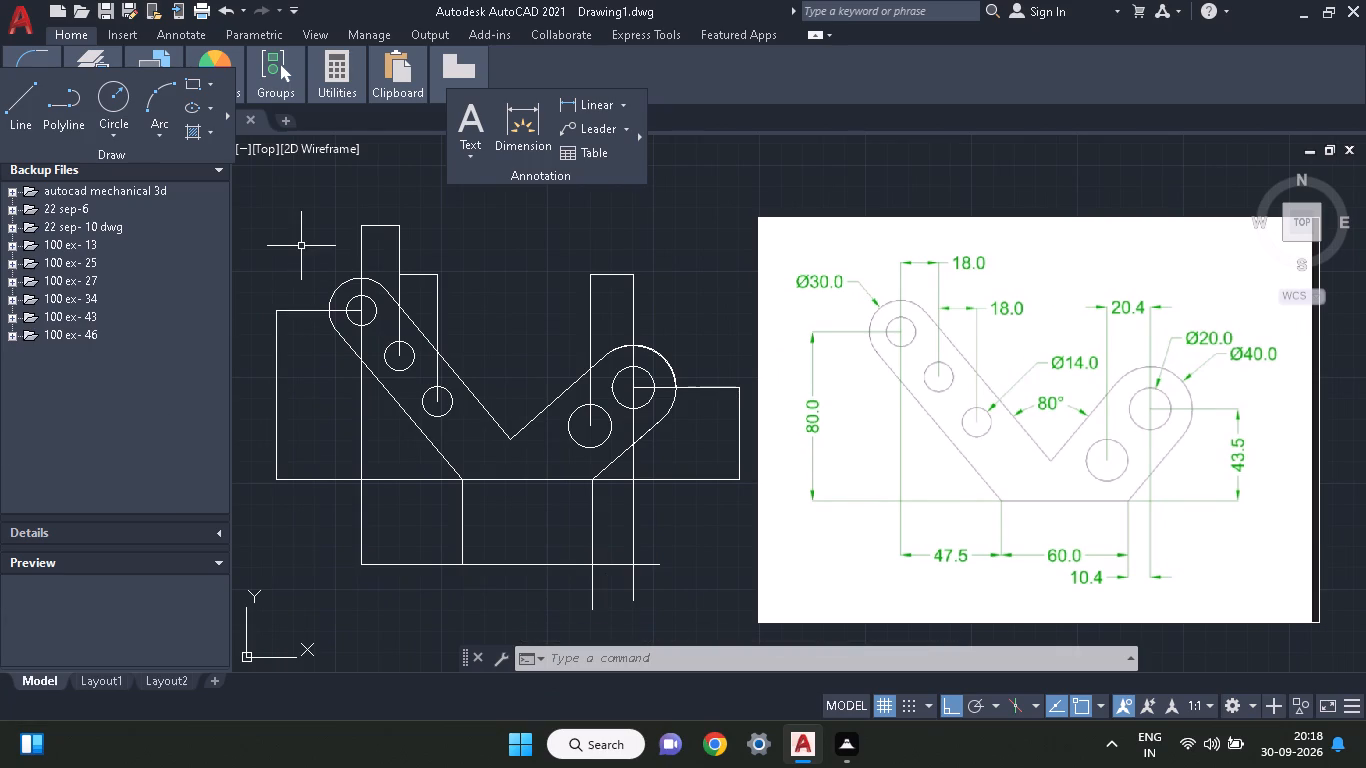
pyautogui.write('tr')
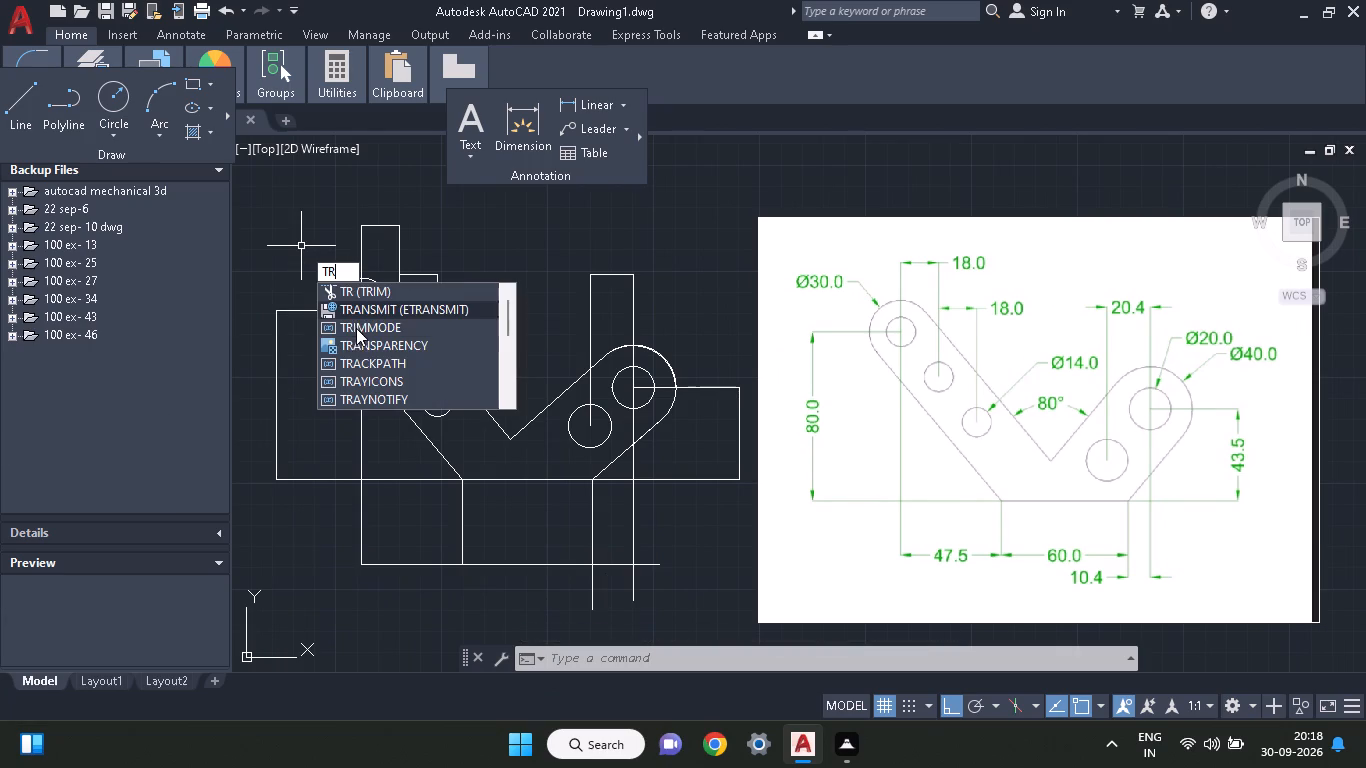
pyautogui.click(359, 291)
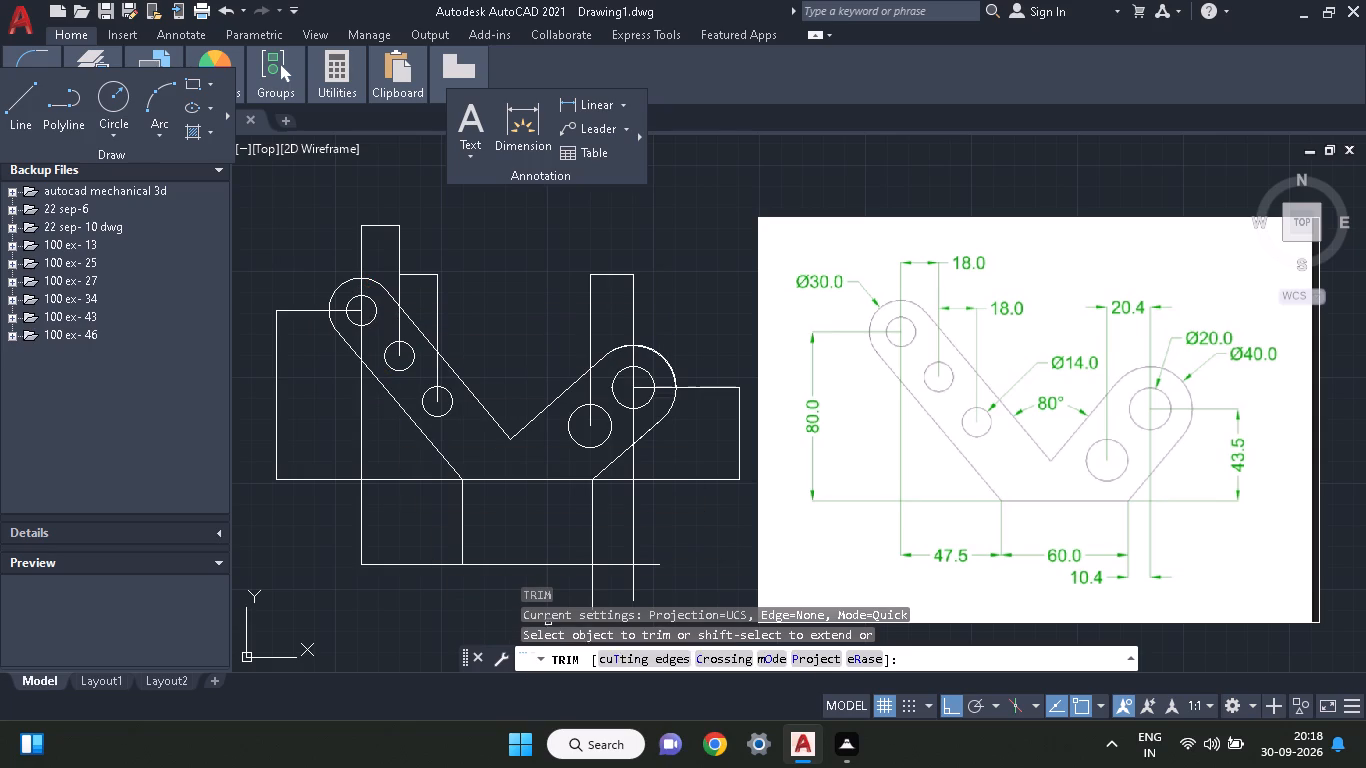
pyautogui.click(591, 594)
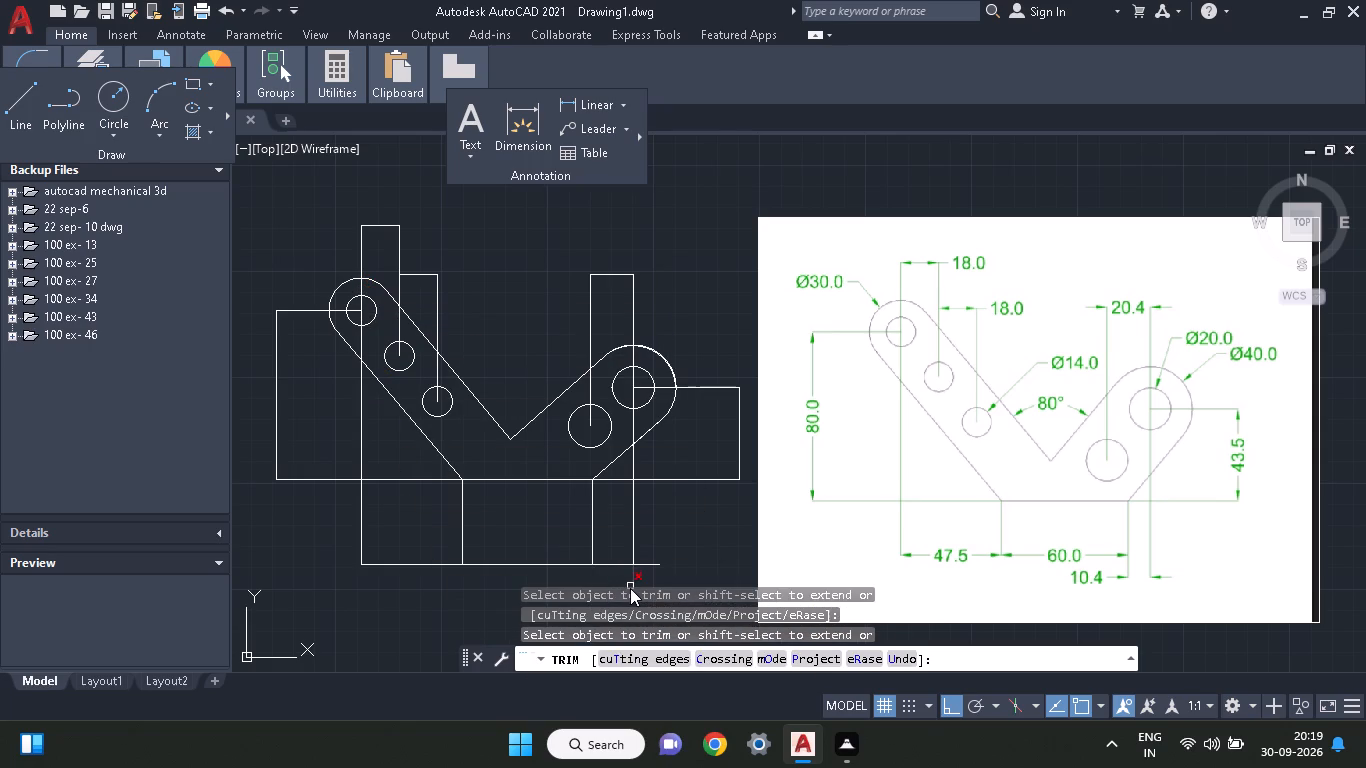
pyautogui.click(631, 588)
pyautogui.click(661, 568)
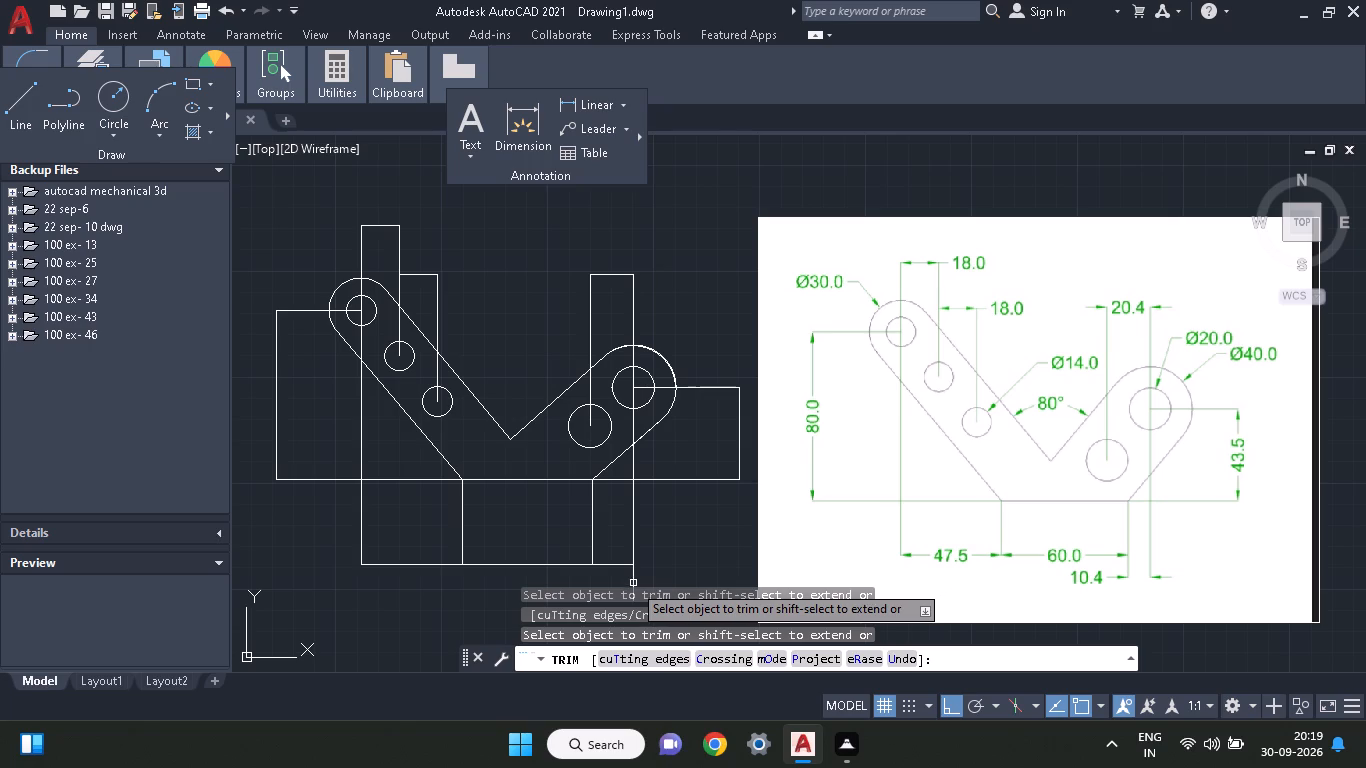
pyautogui.click(635, 582)
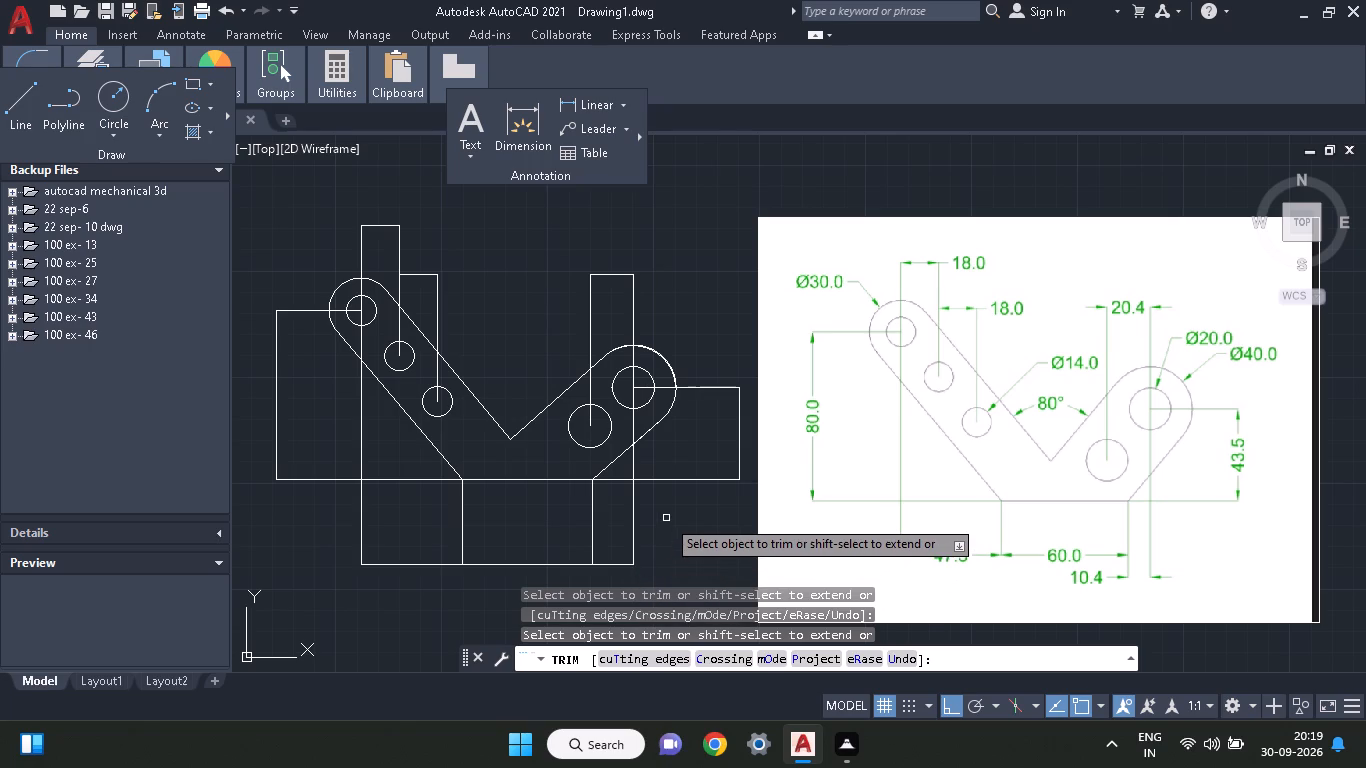
pyautogui.rightClick(666, 518)
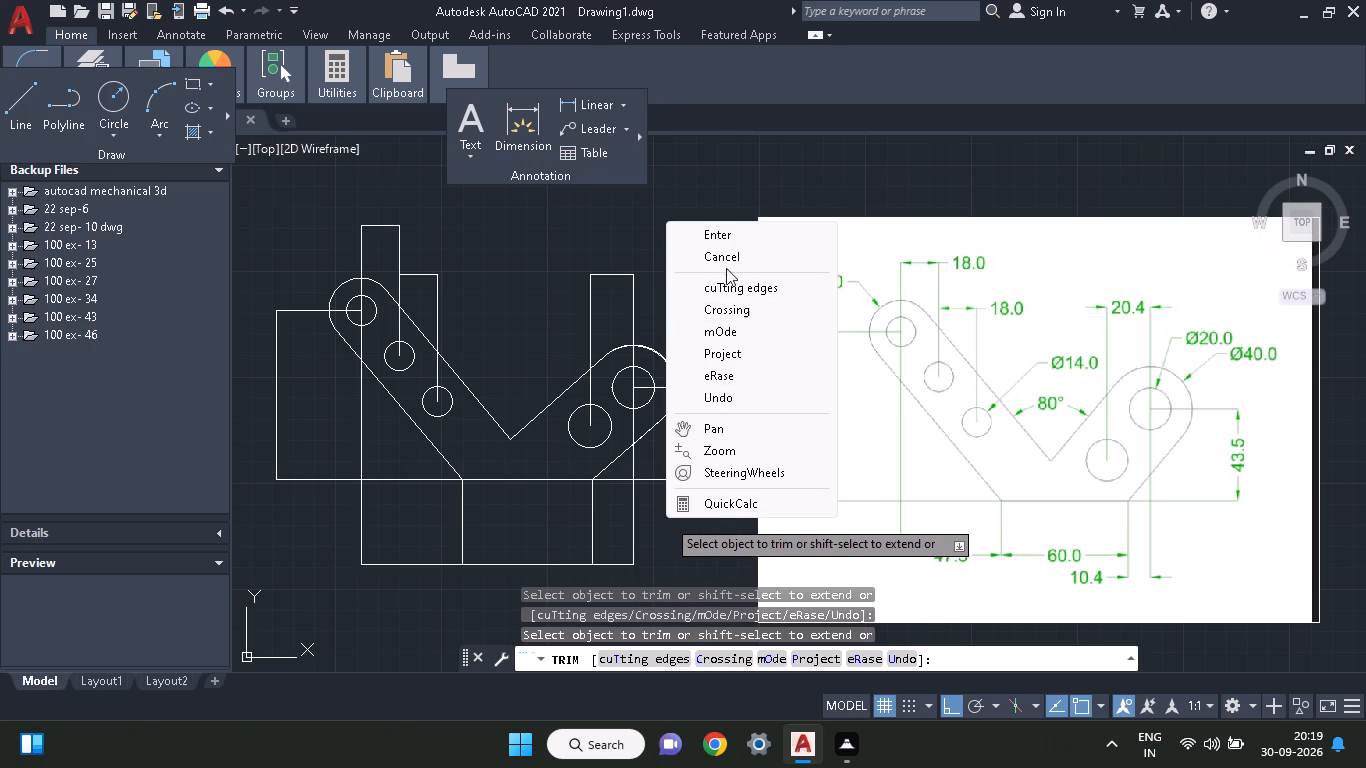
pyautogui.click(721, 233)
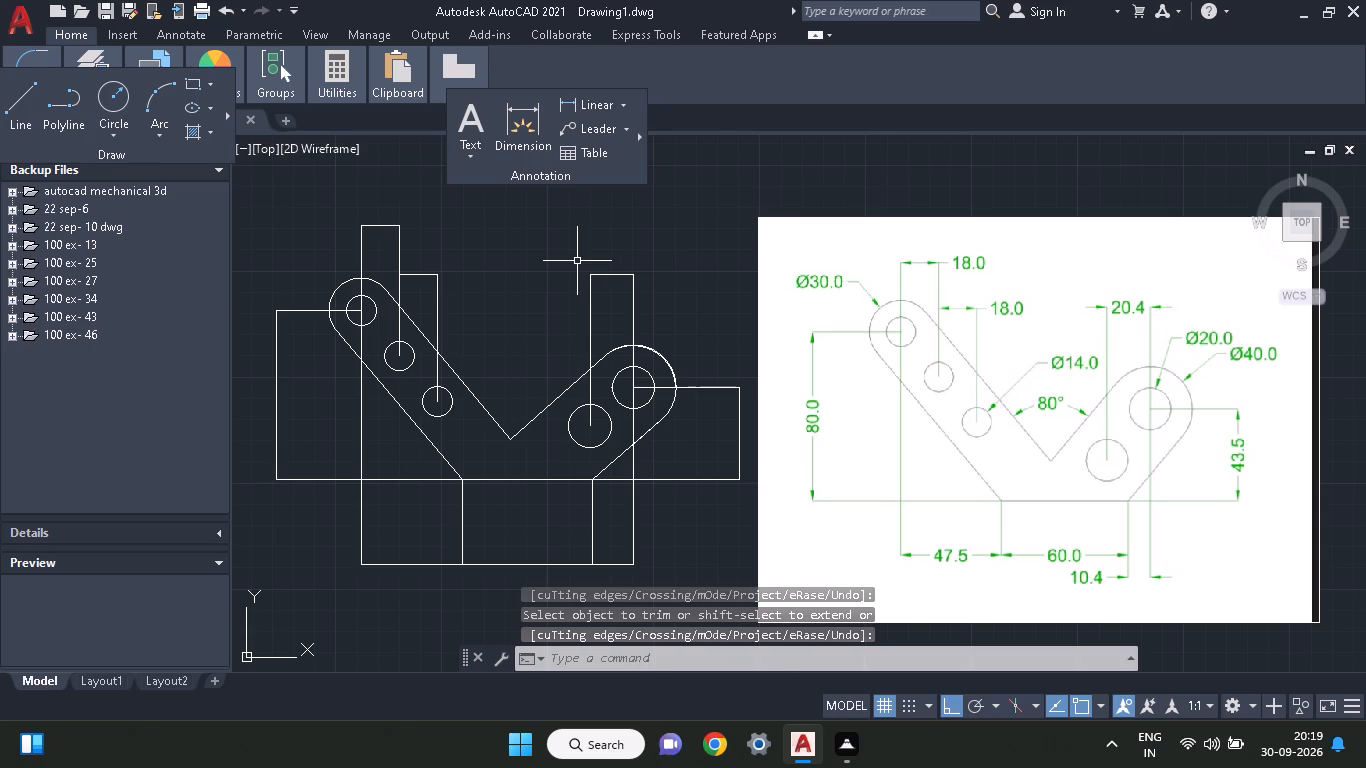
# Draw a three-sided polygon inscribed in a circle of radius about 2.8 in the empty space above the V, as an arrowhead.
pyautogui.write('pol')
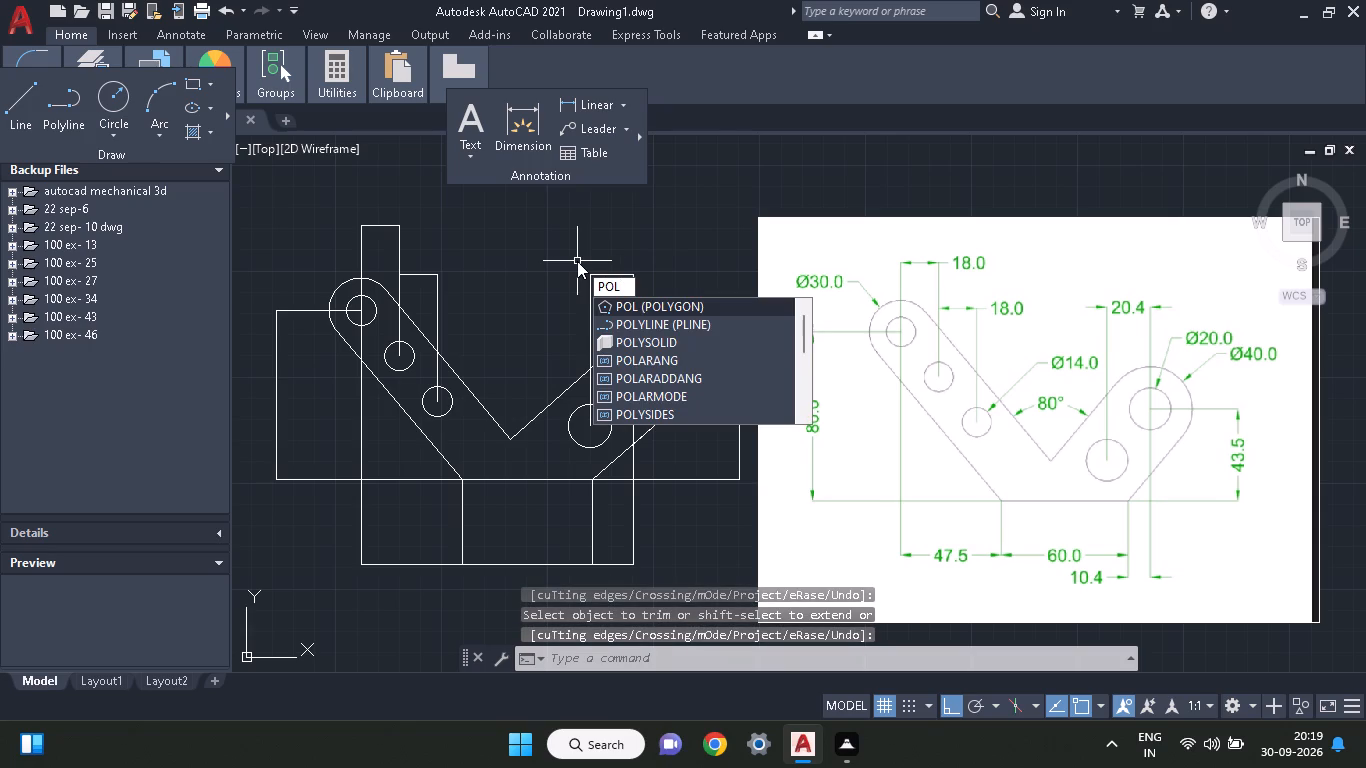
pyautogui.click(622, 310)
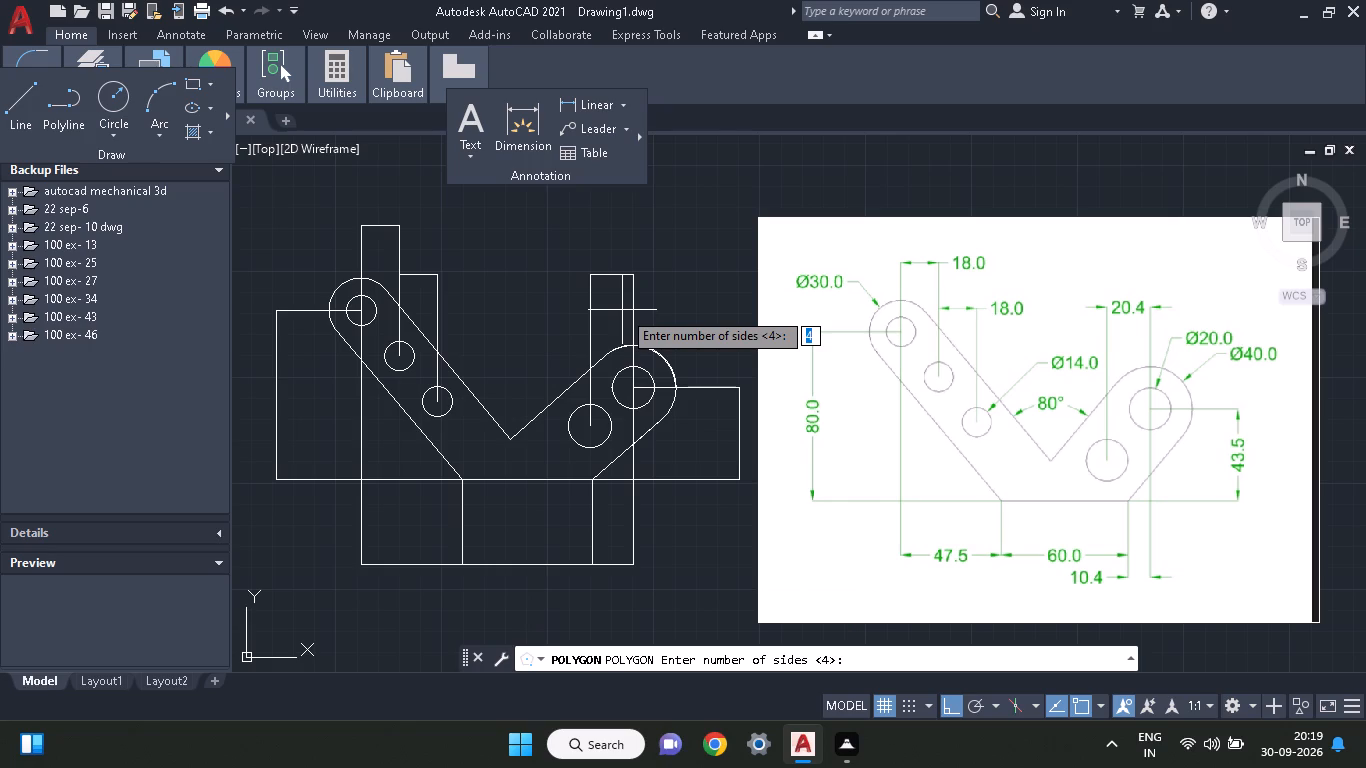
pyautogui.press('3')
pyautogui.press('Return')
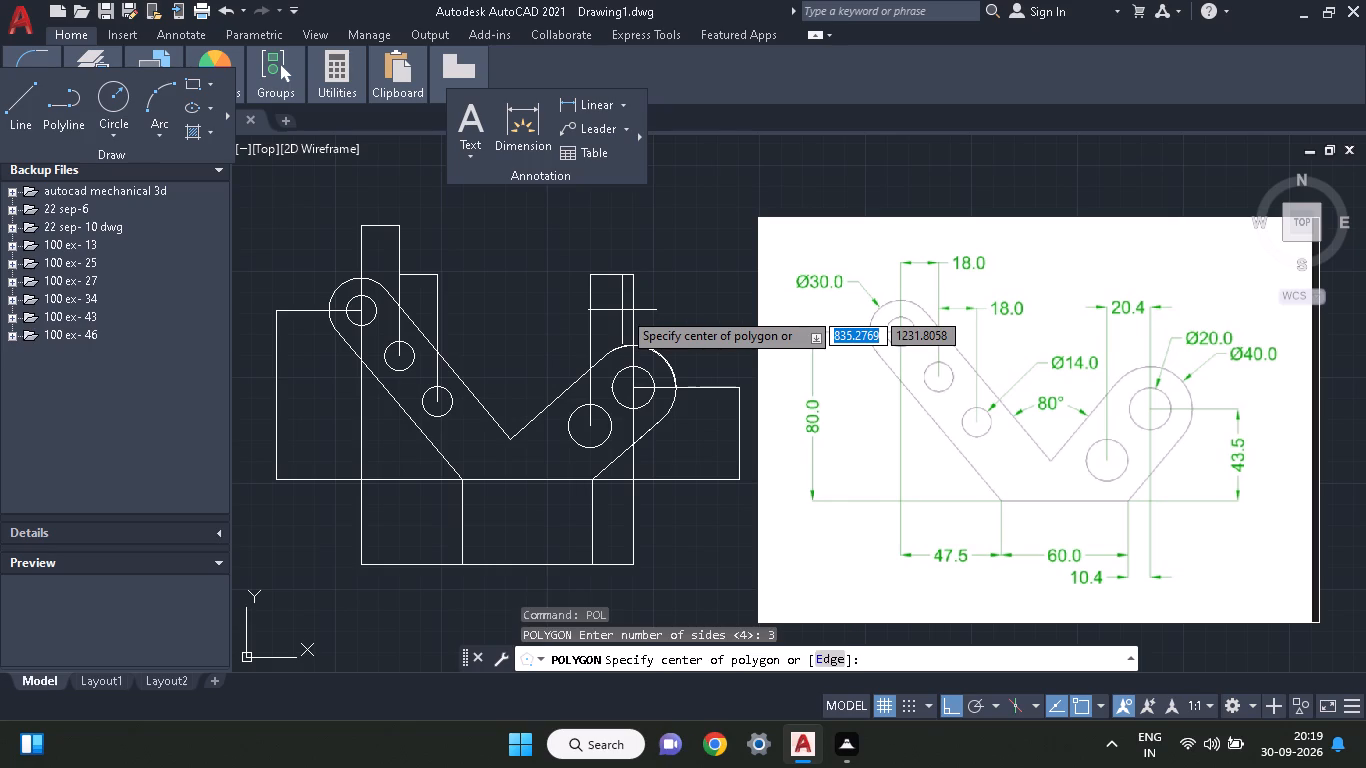
pyautogui.press('Return')
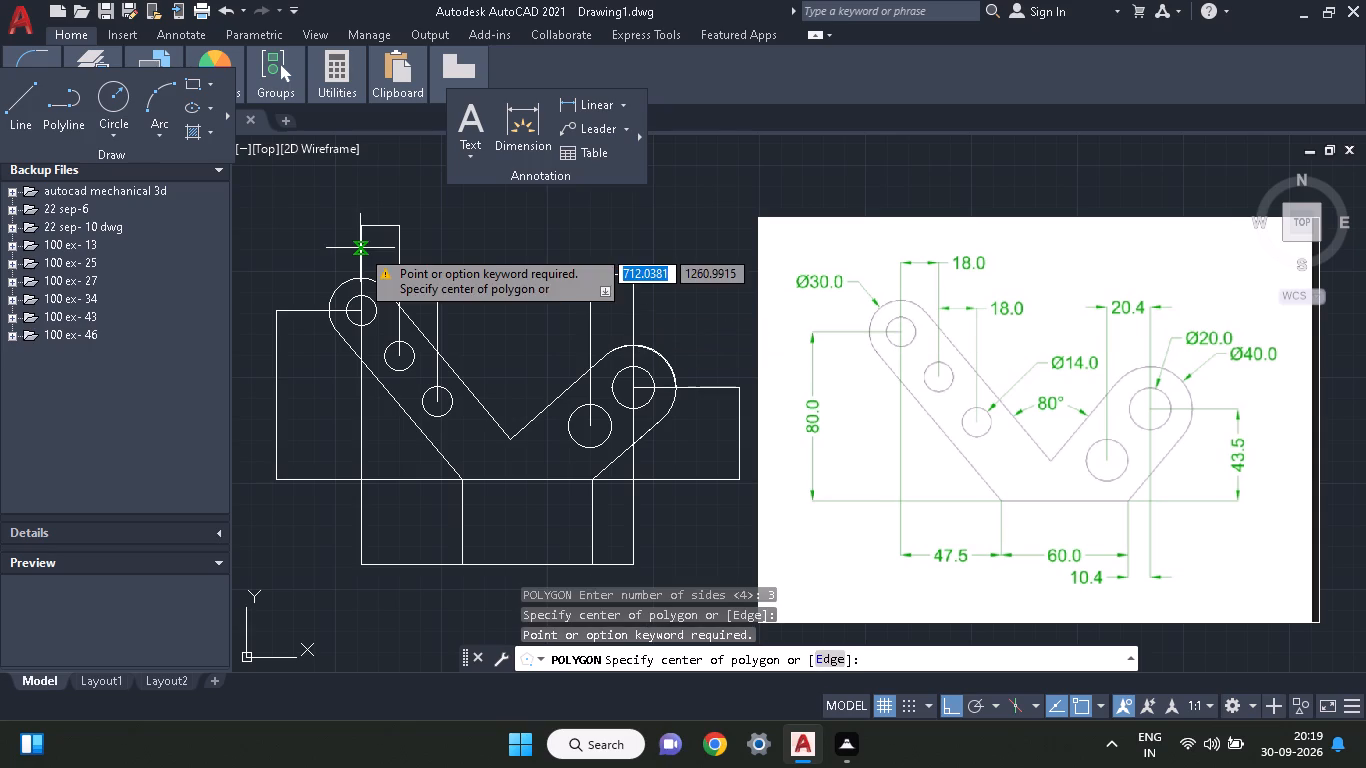
pyautogui.click(458, 236)
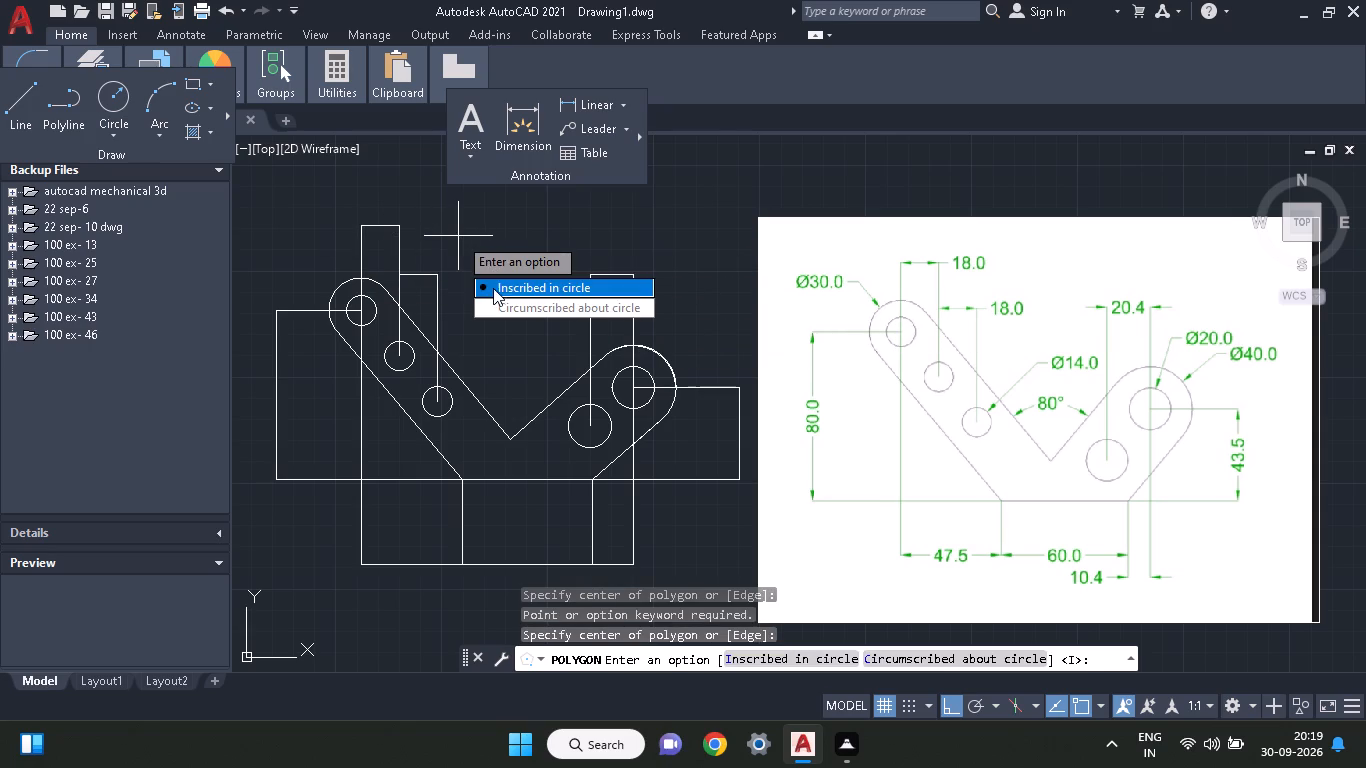
pyautogui.moveTo(493, 290); pyautogui.dragTo(458, 236)
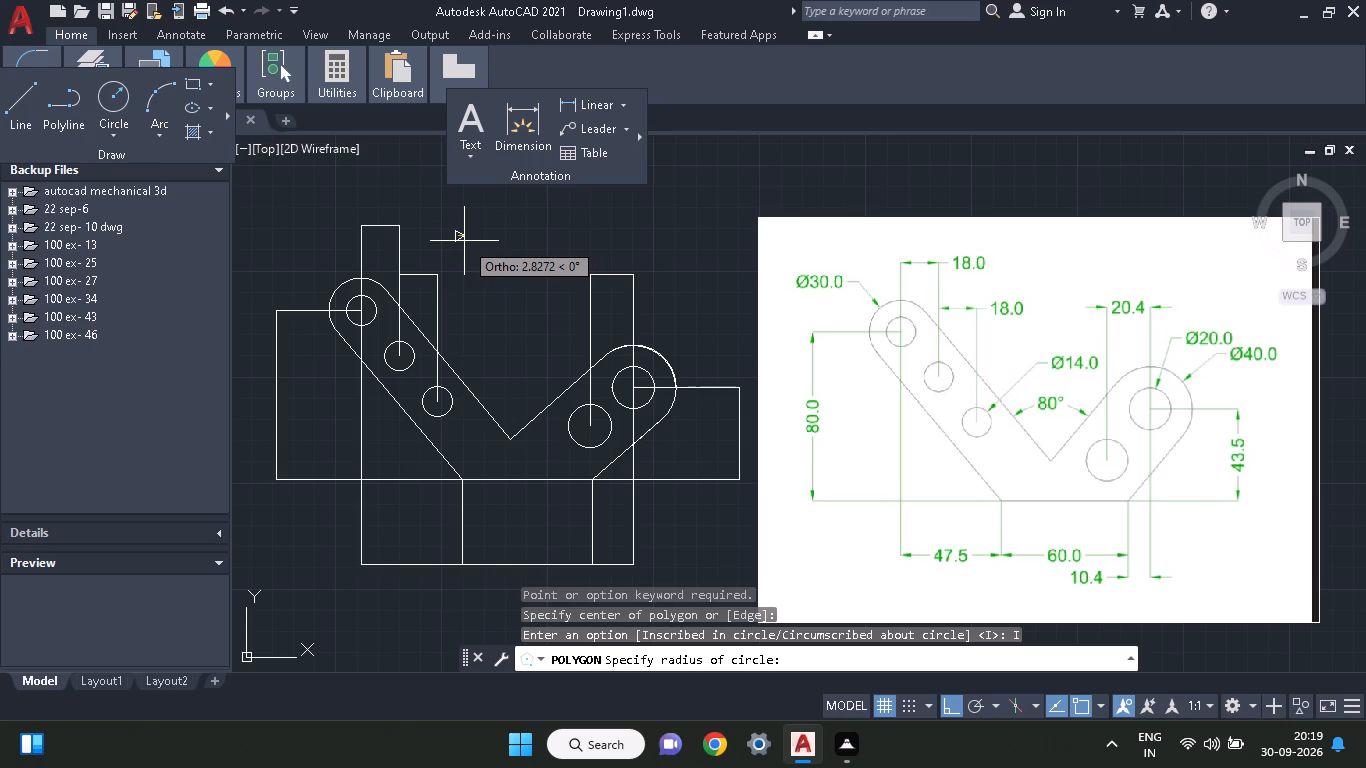
pyautogui.click(464, 241)
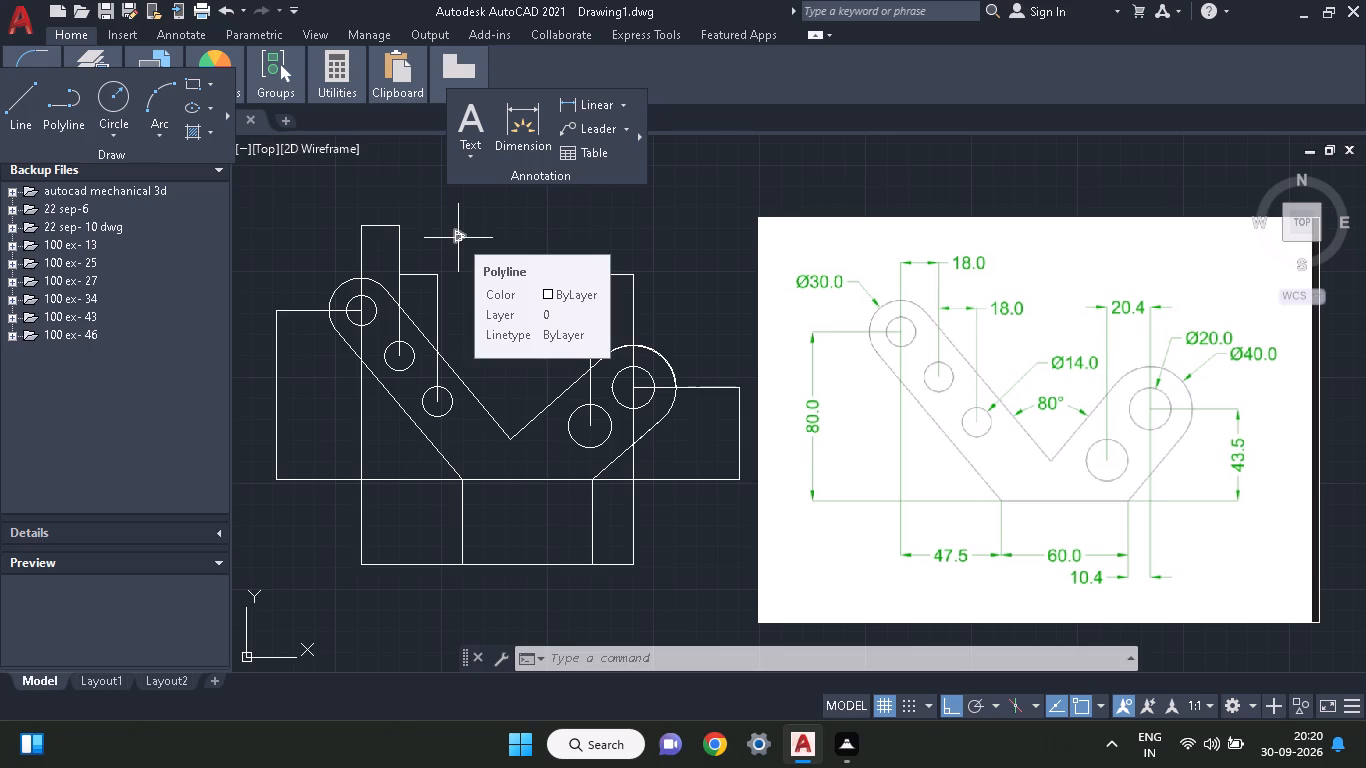
# Copy the triangular arrowhead by its tip to the right-hand ends of the three short lines above the arms and the left extension's upper corner.
pyautogui.click(458, 238)
pyautogui.rightClick(459, 255)
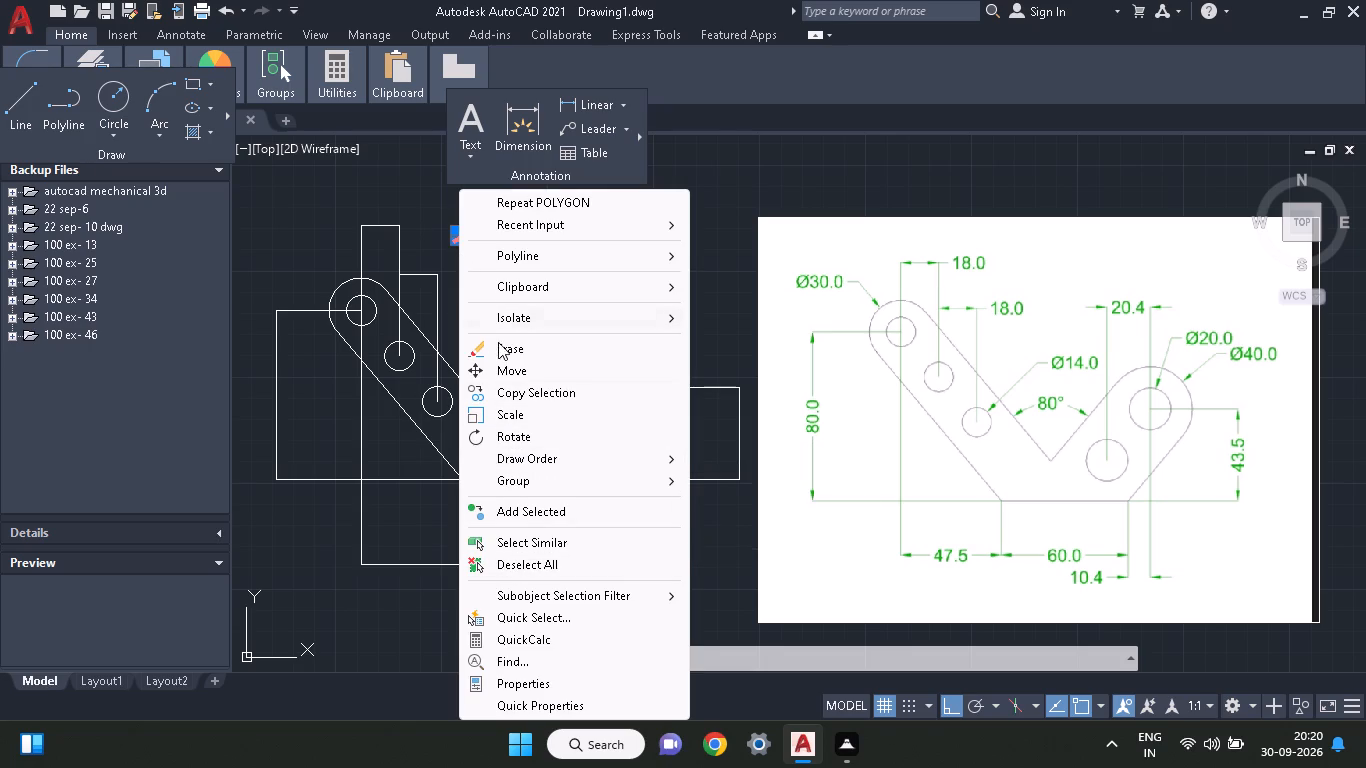
pyautogui.click(514, 392)
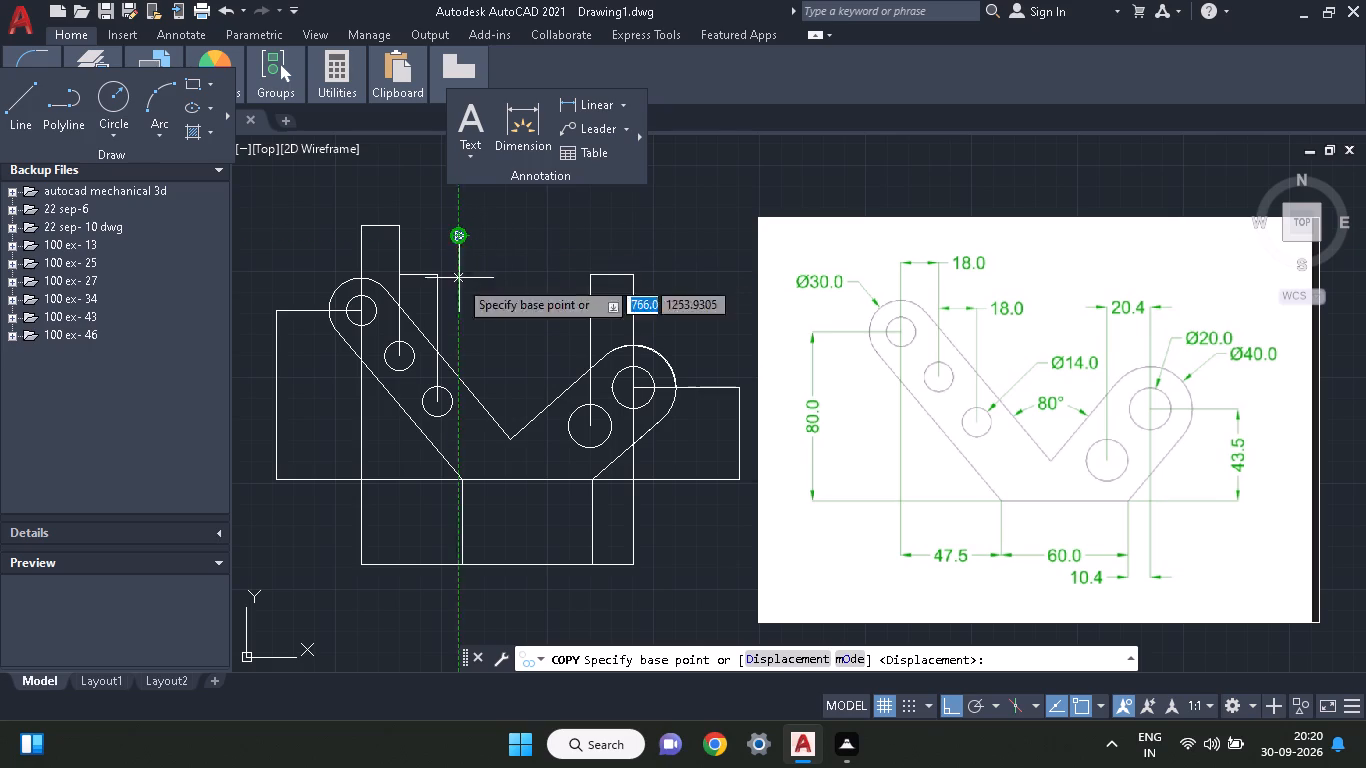
pyautogui.keyDown('ctrl'); pyautogui.scroll(2, 421, 304); pyautogui.keyUp('ctrl')
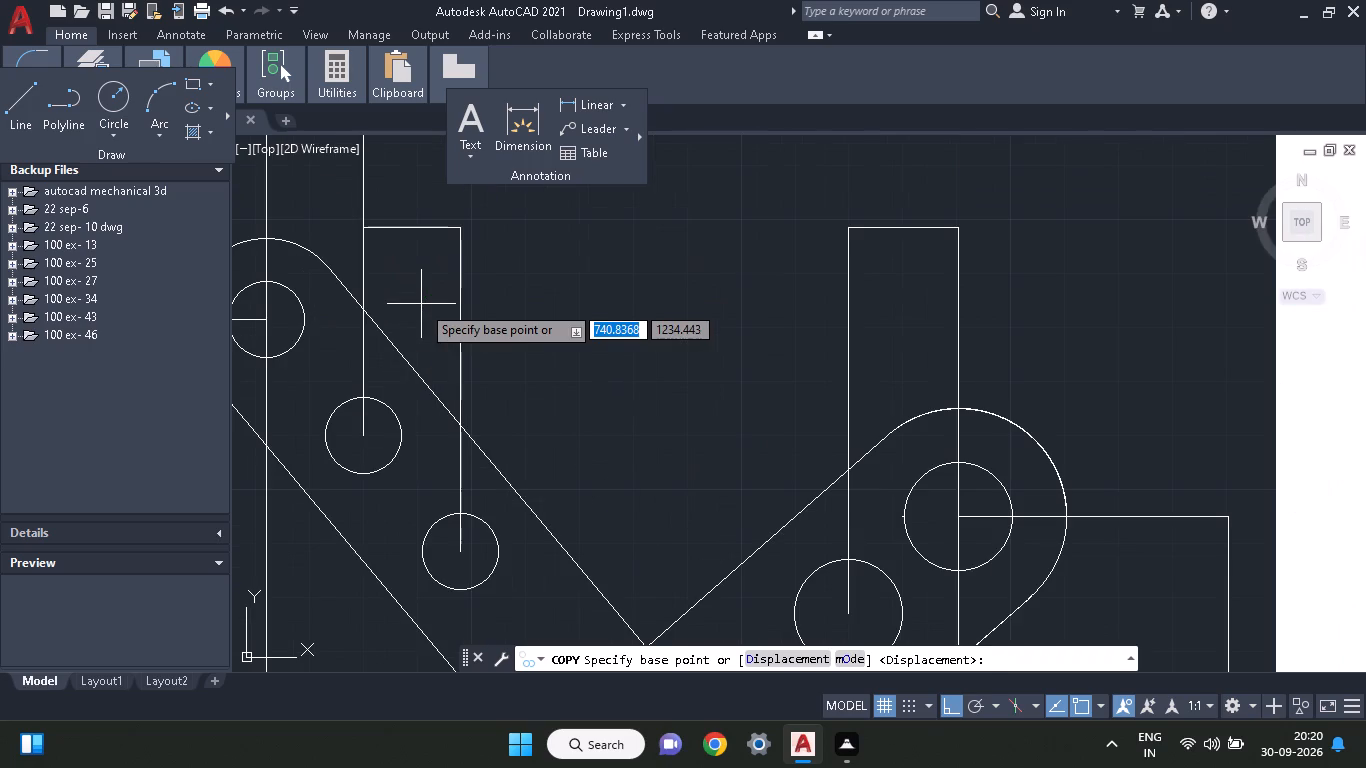
pyautogui.keyDown('ctrl'); pyautogui.scroll(-1, 421, 304); pyautogui.keyUp('ctrl')
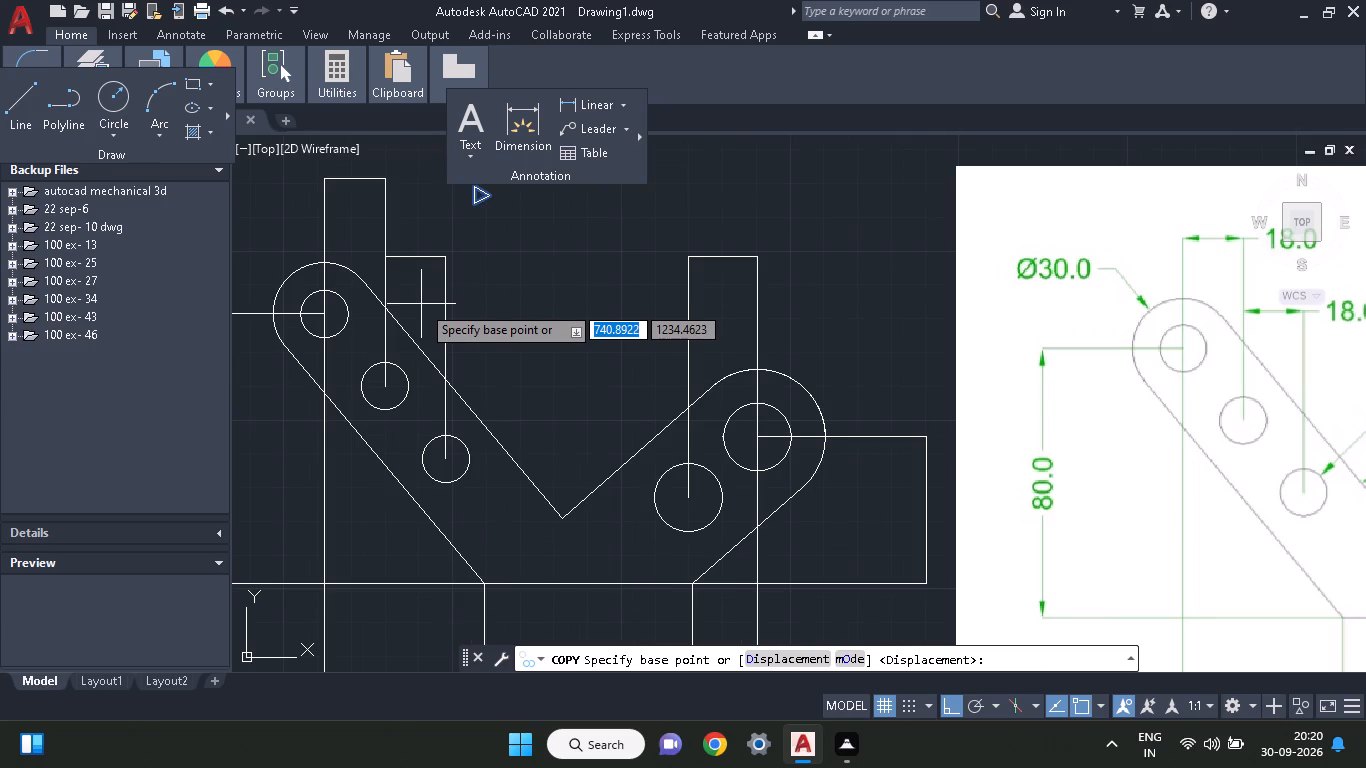
pyautogui.moveTo(443, 264); pyautogui.dragTo(633, 483, button='middle')
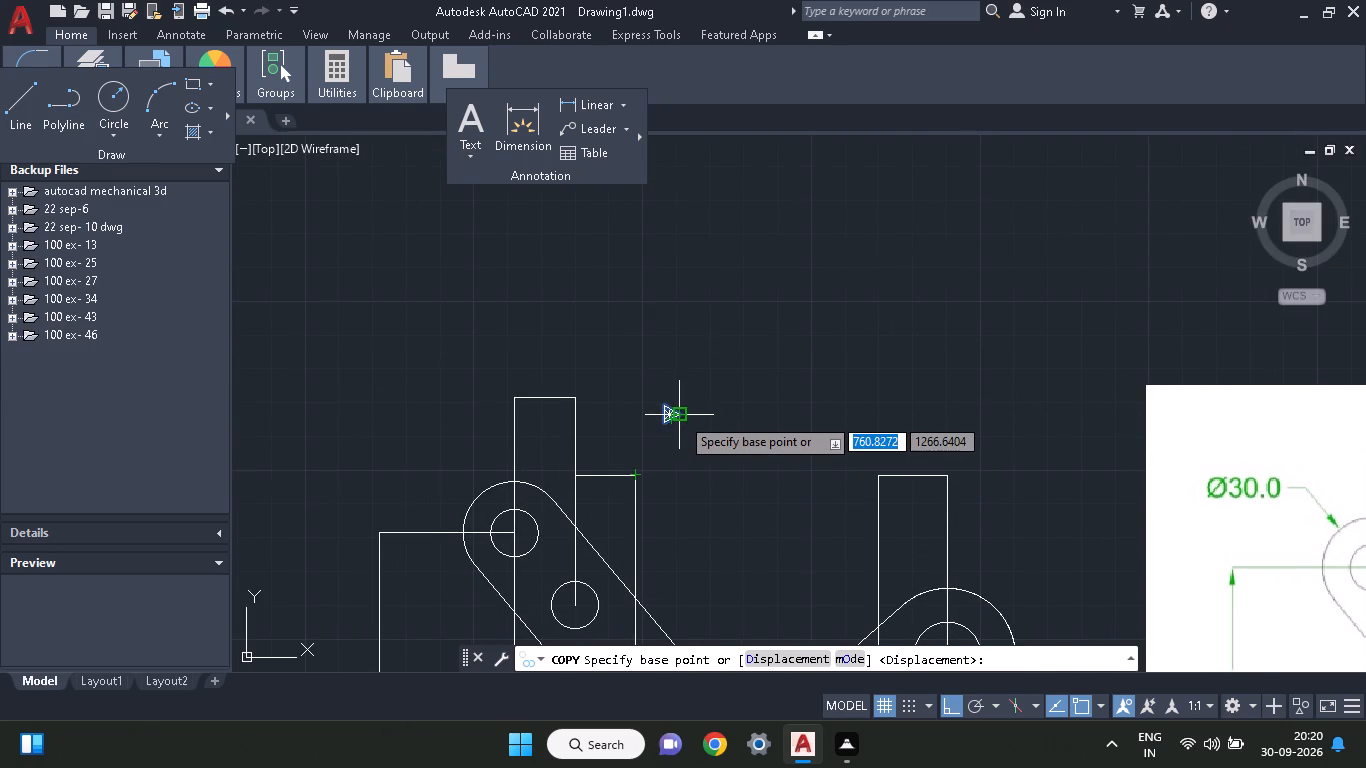
pyautogui.click(680, 416)
pyautogui.click(574, 393)
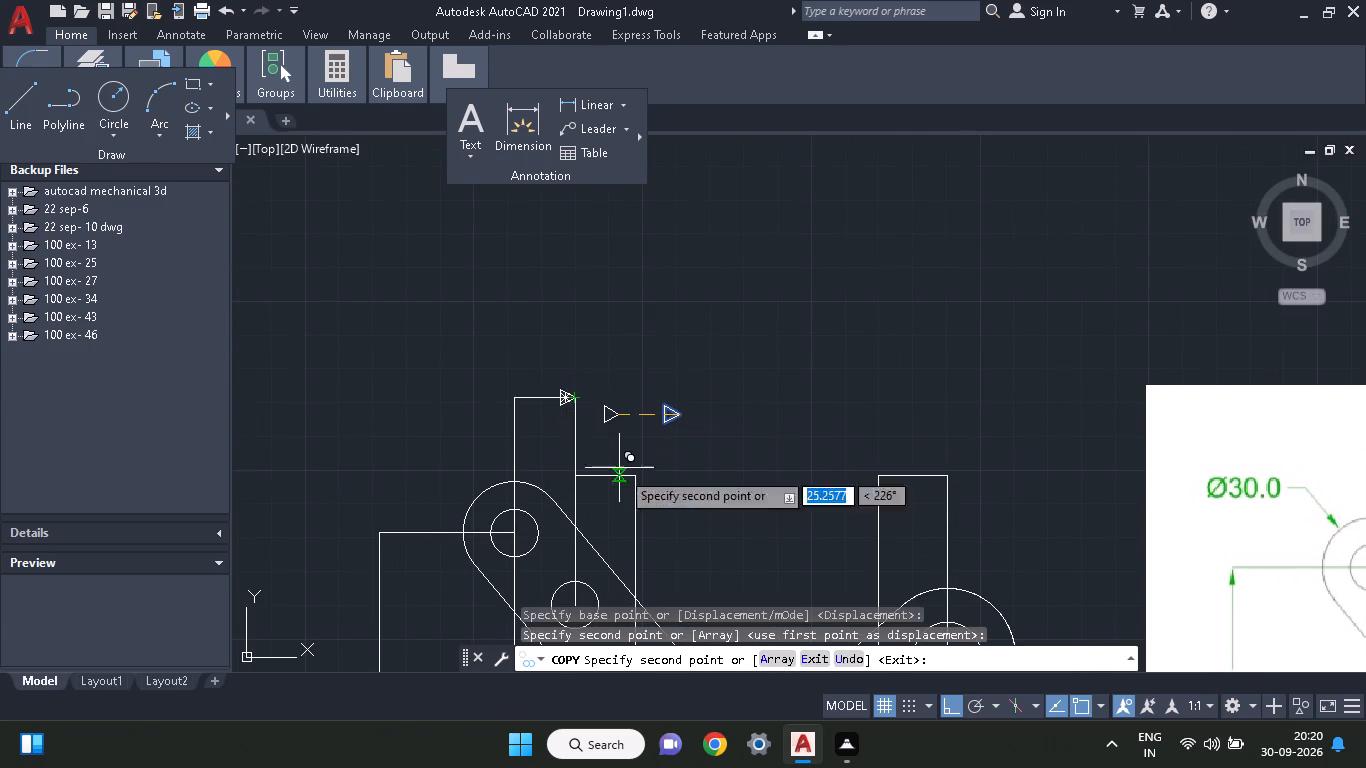
pyautogui.click(632, 481)
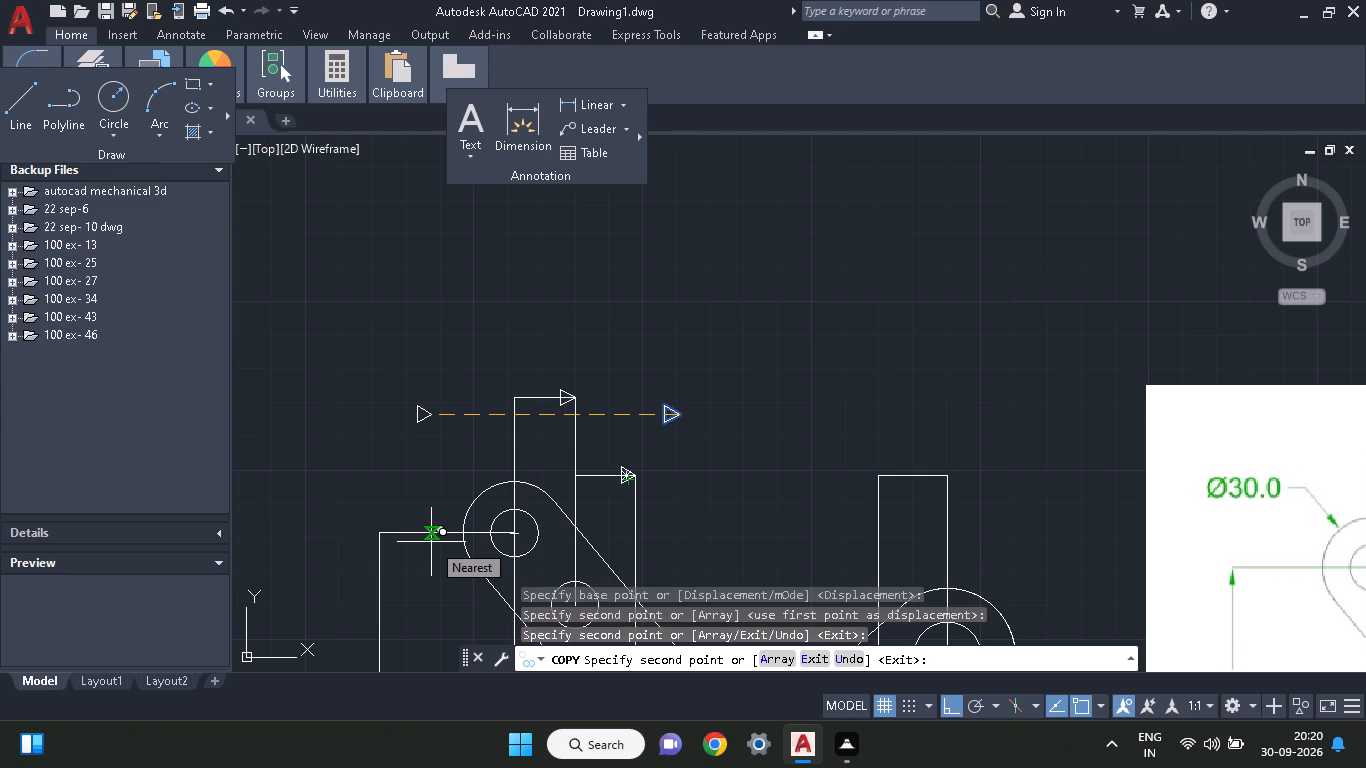
pyautogui.click(379, 530)
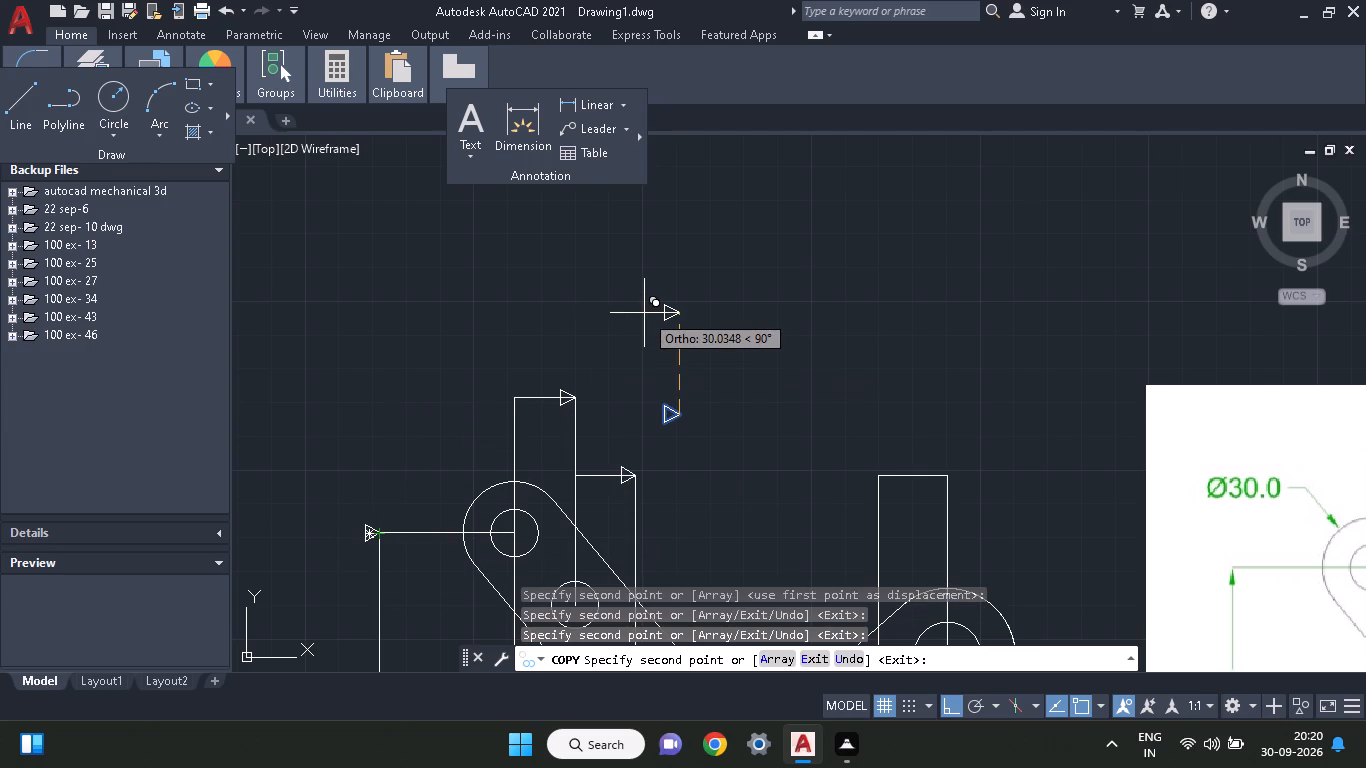
pyautogui.click(944, 478)
# Place further arrowhead copies at the left extension's lower corner and at both outer corners of the right-hand extension lines.
pyautogui.moveTo(884, 659); pyautogui.dragTo(871, 653, button='middle')
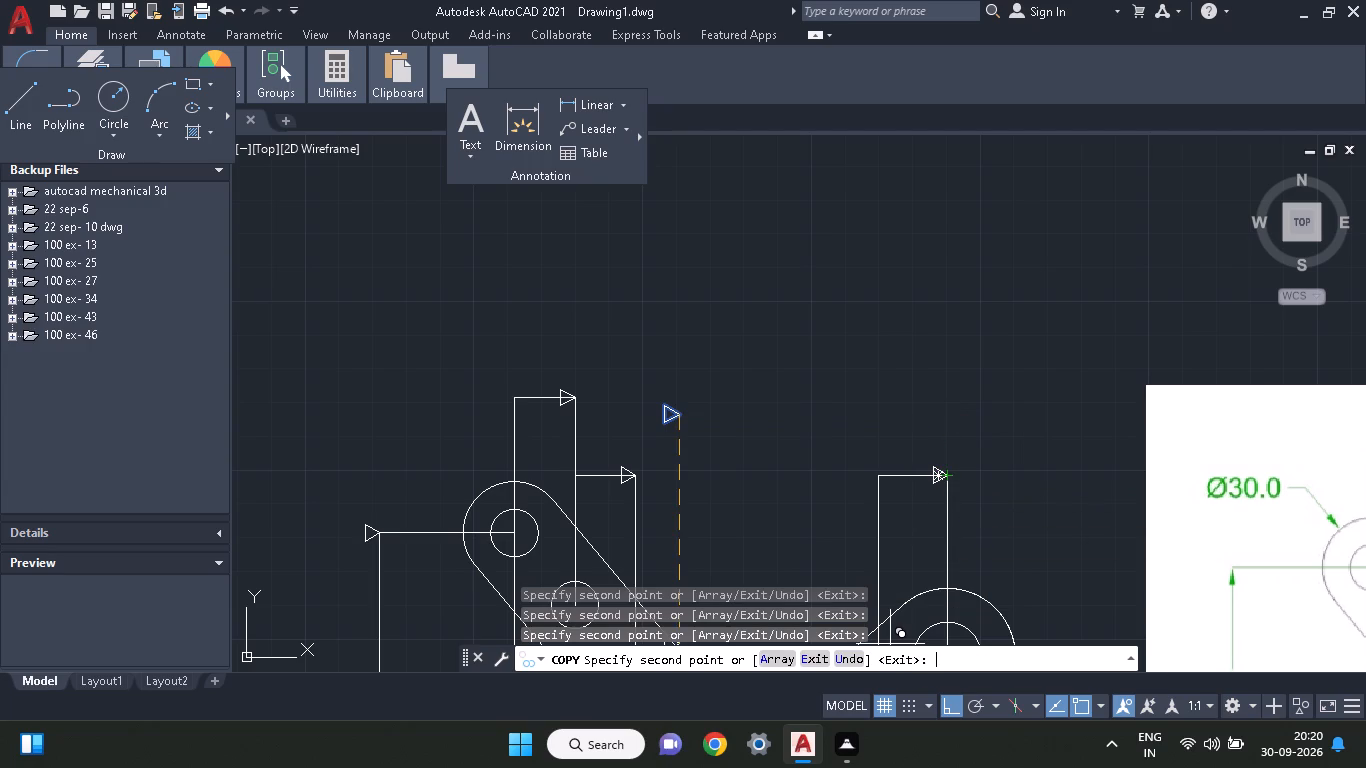
pyautogui.moveTo(871, 653); pyautogui.dragTo(869, 641, button='middle')
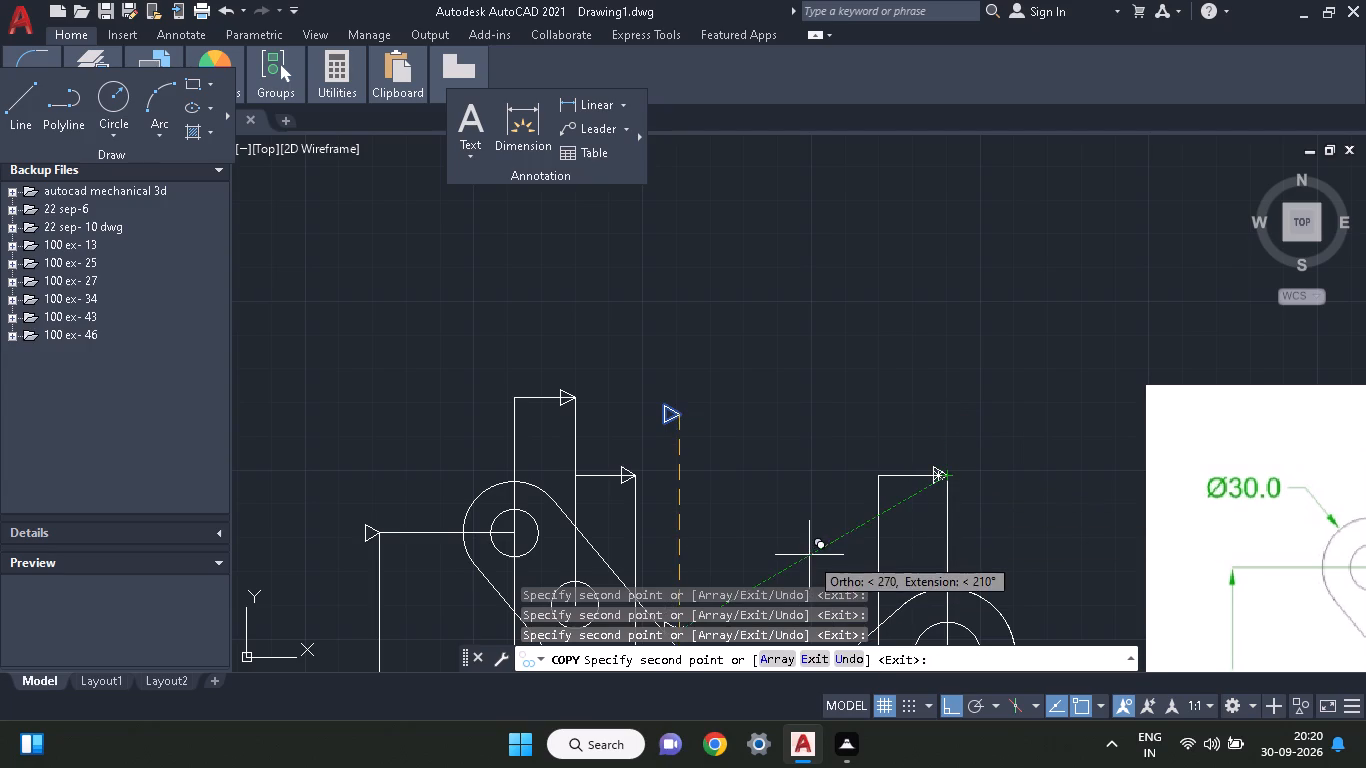
pyautogui.moveTo(809, 555); pyautogui.dragTo(797, 184, button='middle')
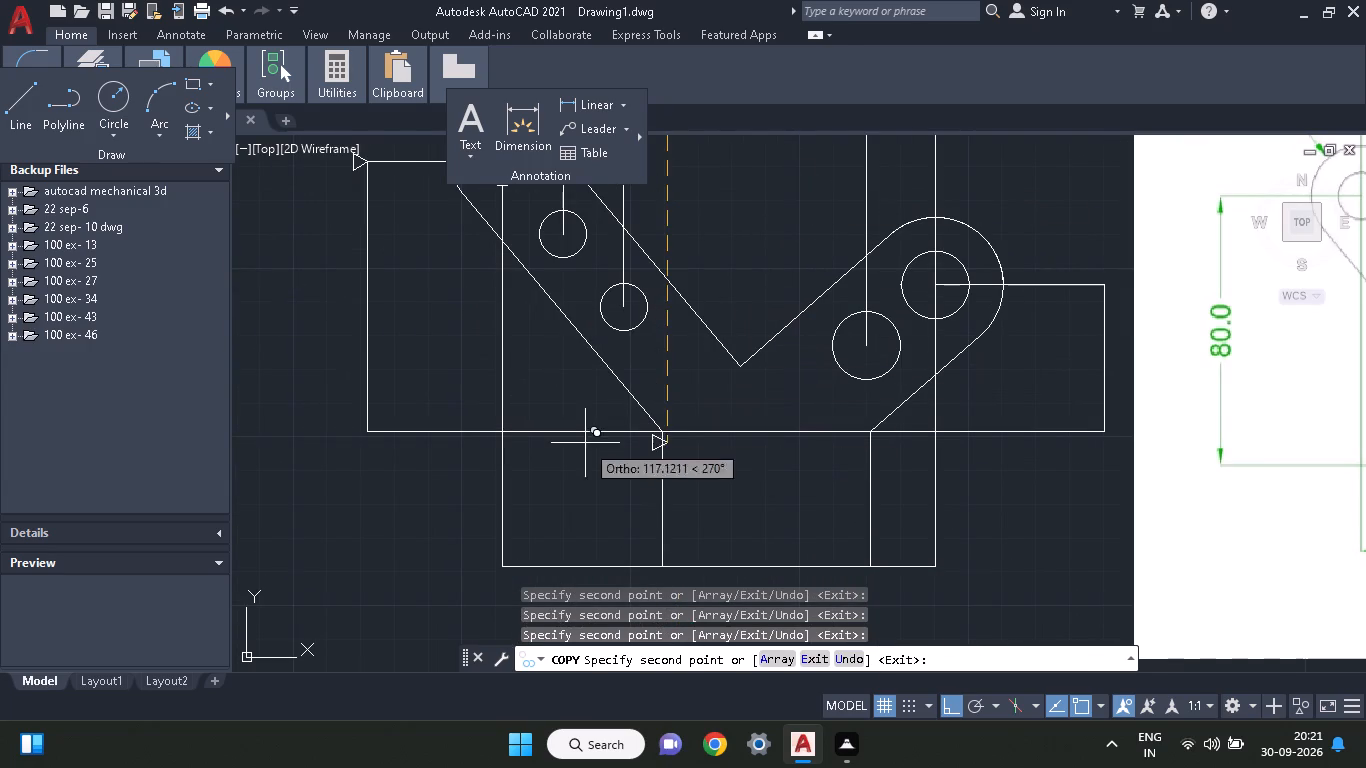
pyautogui.click(370, 430)
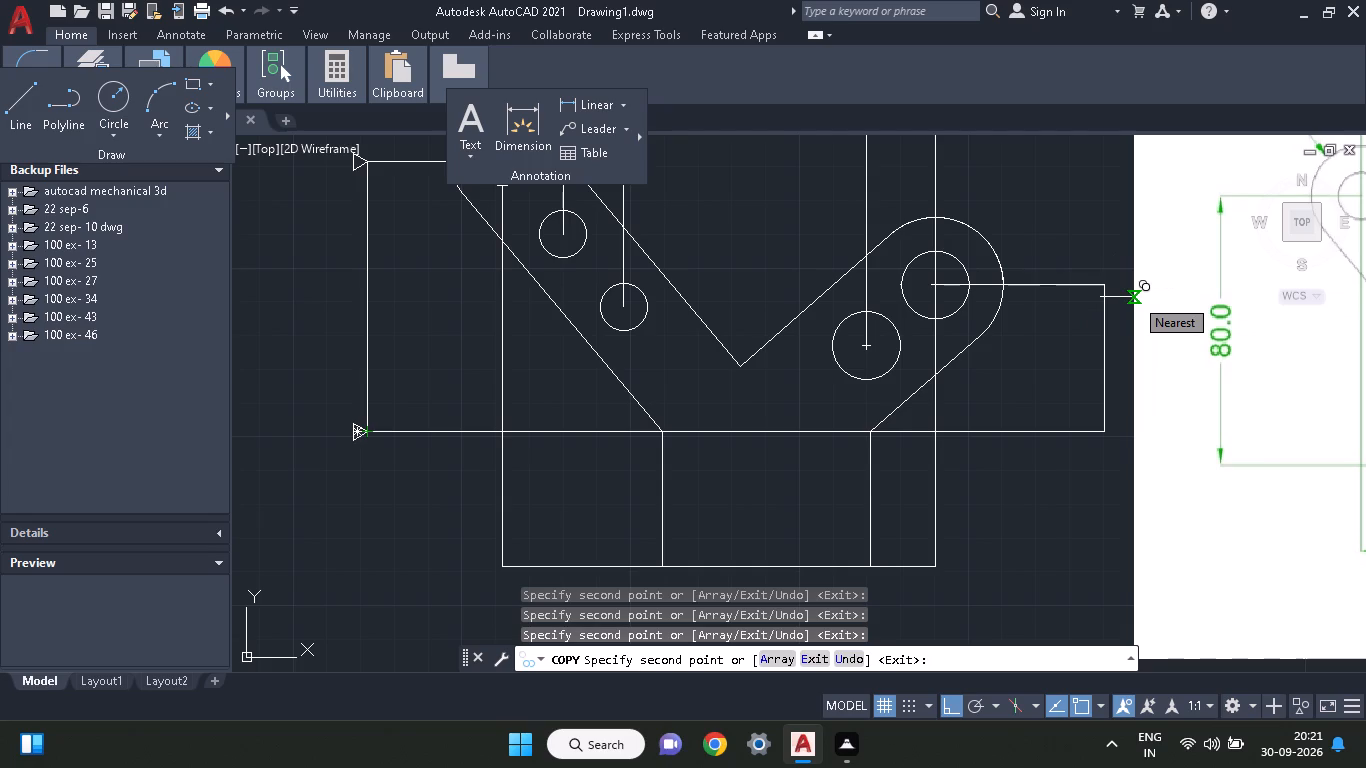
pyautogui.click(1105, 294)
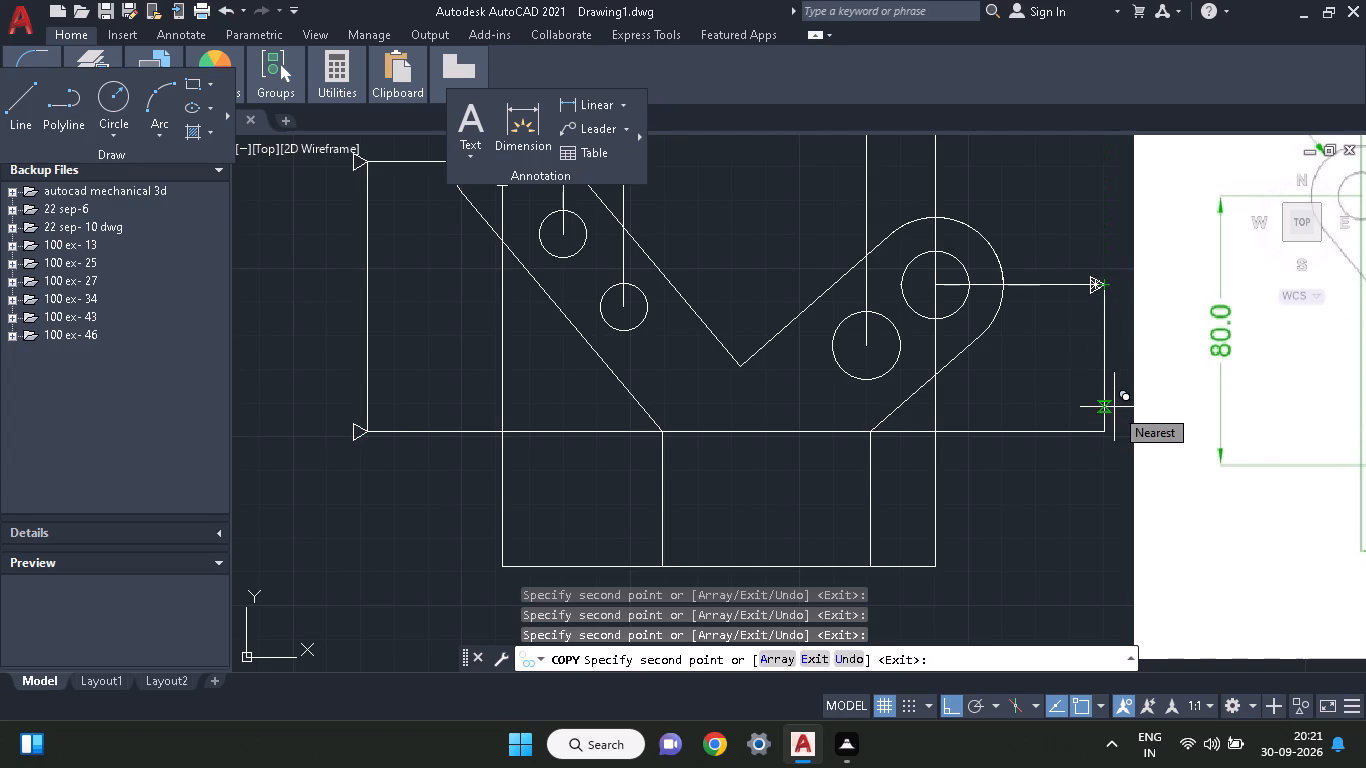
pyautogui.click(1108, 434)
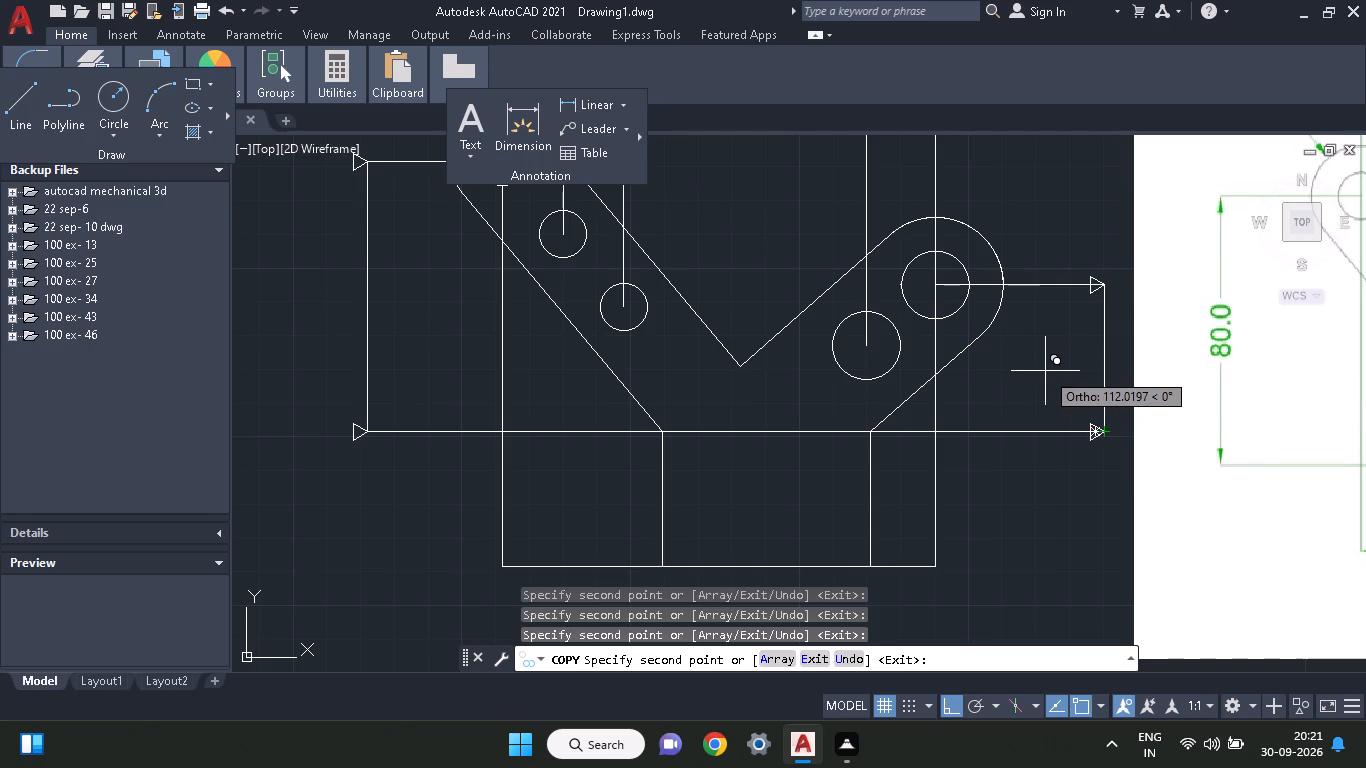
# Place arrowhead copies where the two vertical lines from the base corners meet the lowest horizontal line, and end the copying.
pyautogui.moveTo(1045, 371); pyautogui.dragTo(877, 481, button='middle')
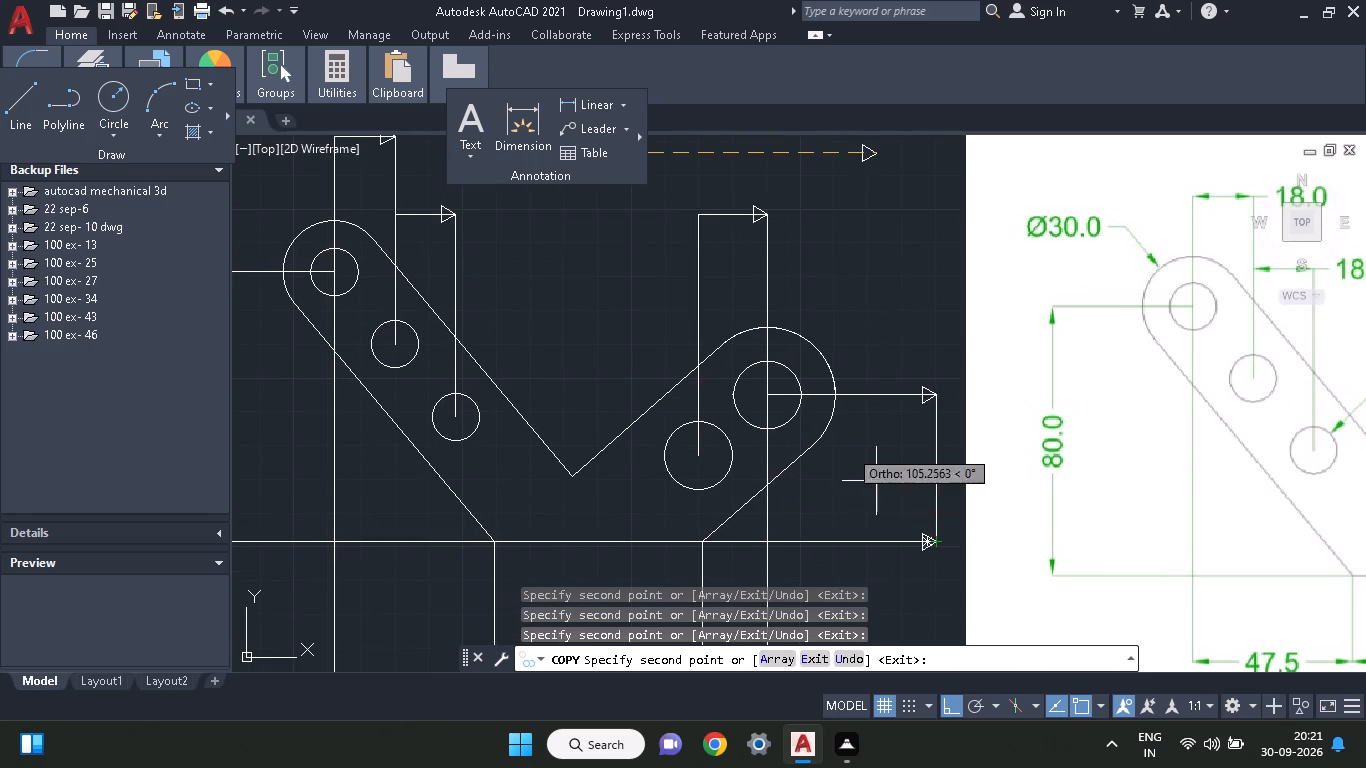
pyautogui.moveTo(617, 416); pyautogui.dragTo(677, 225, button='middle')
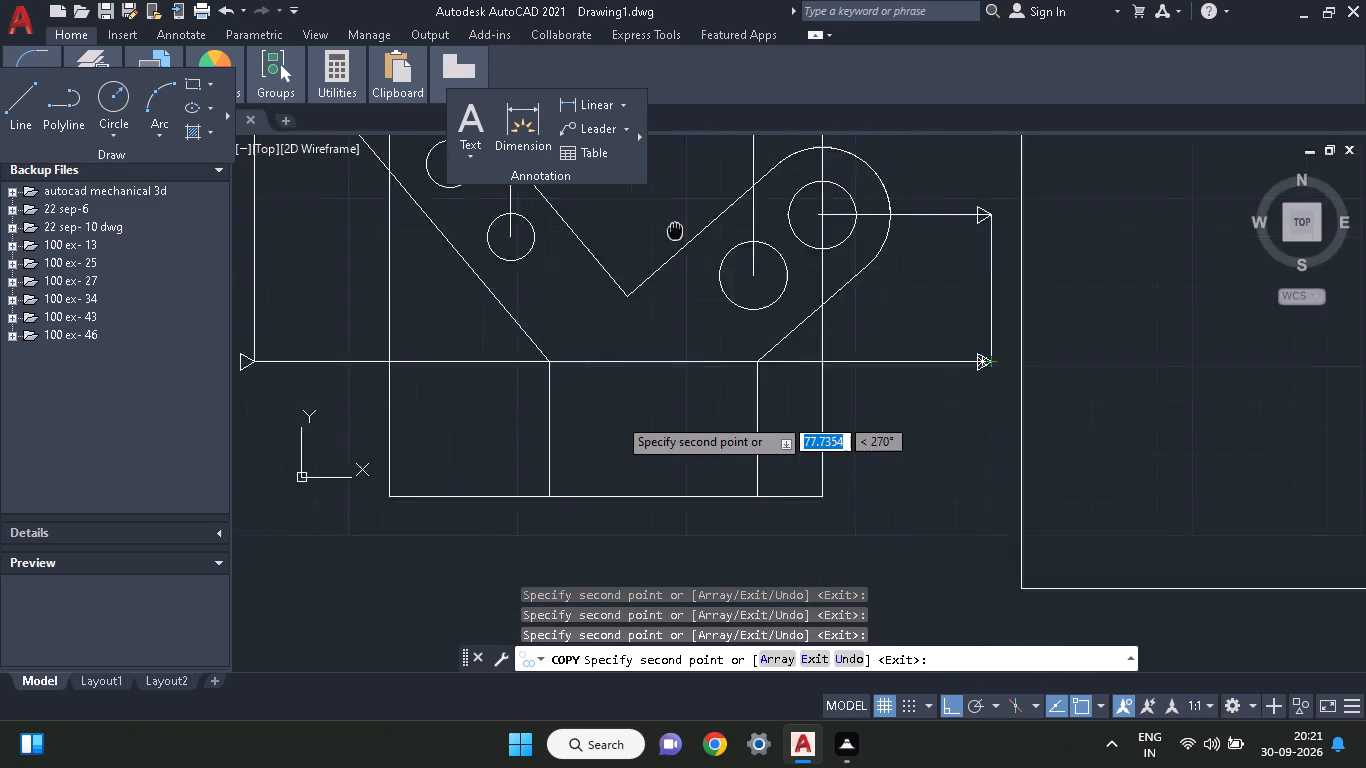
pyautogui.moveTo(677, 225); pyautogui.dragTo(705, 158, button='middle')
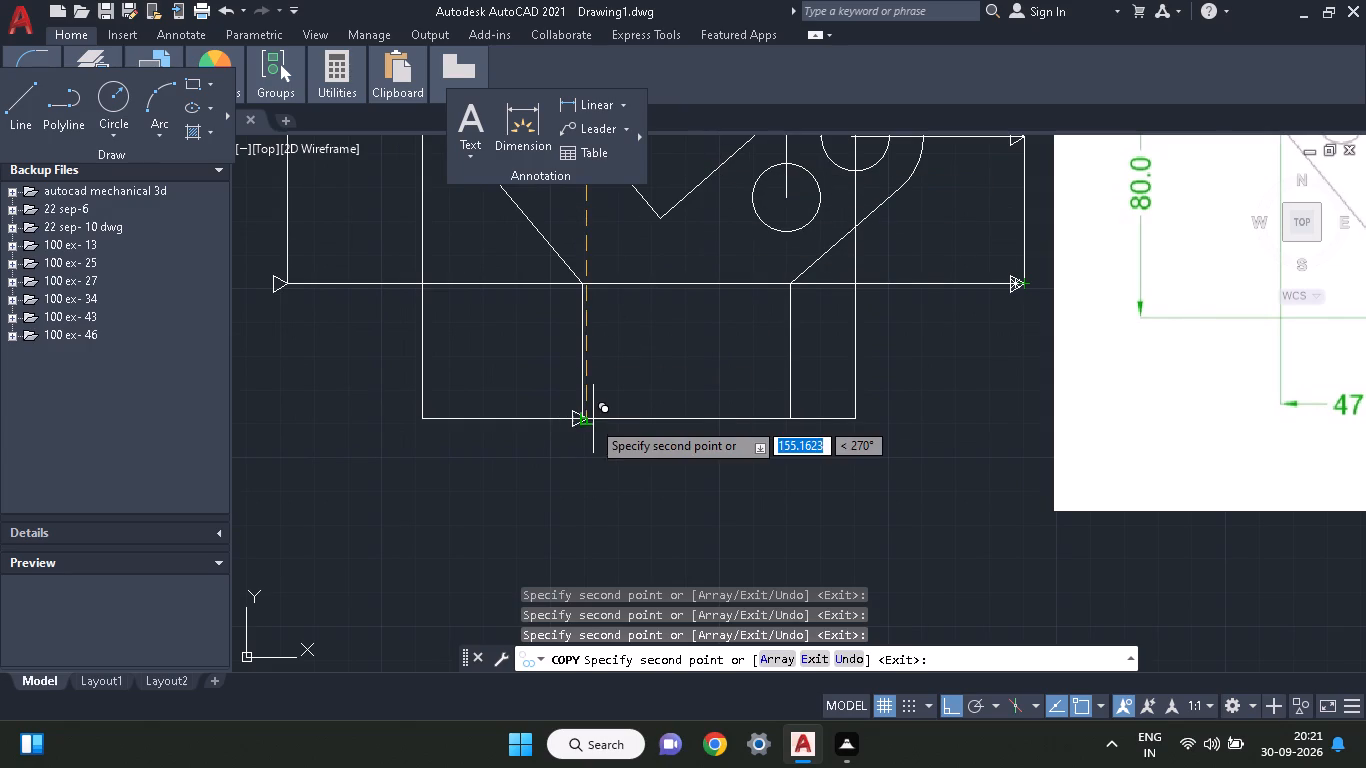
pyautogui.click(591, 420)
pyautogui.scroll(-1, 591, 420)
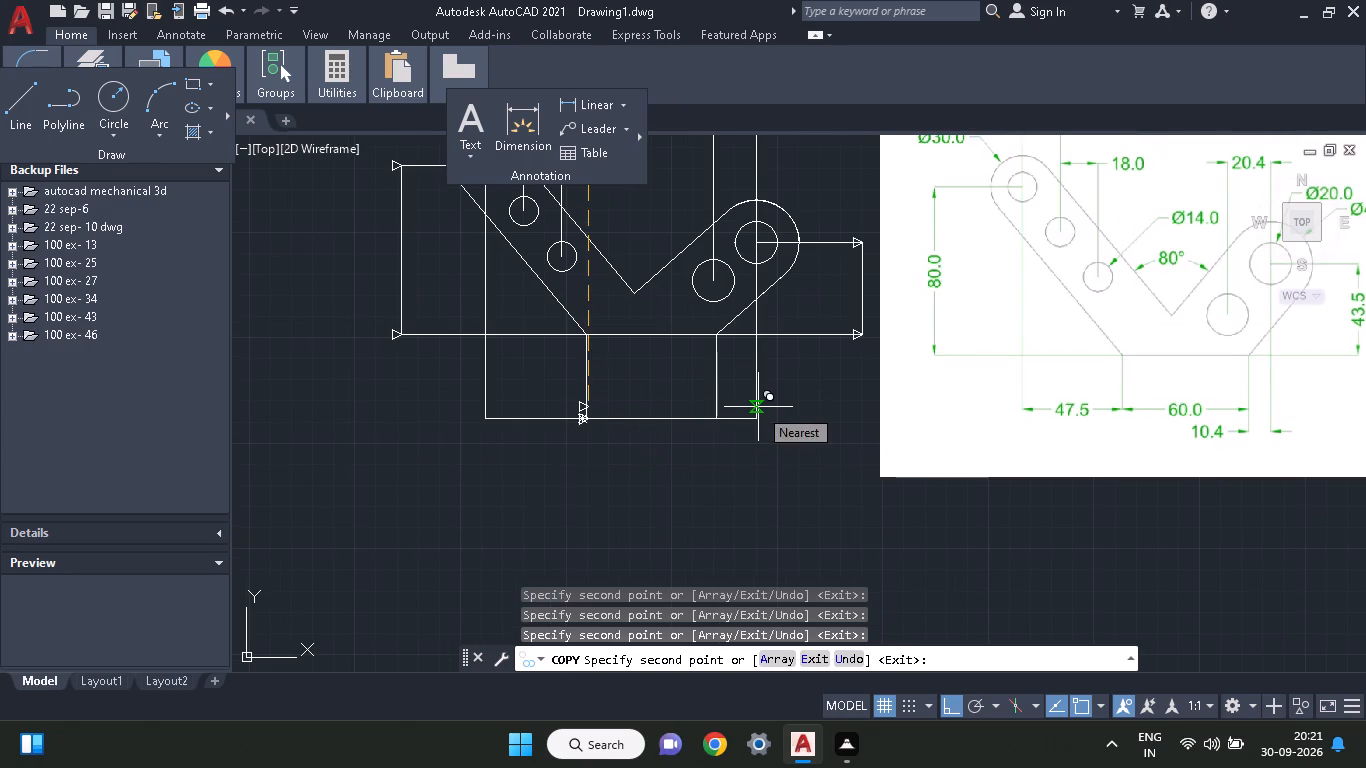
pyautogui.scroll(1, 758, 407)
pyautogui.scroll(-1, 758, 407)
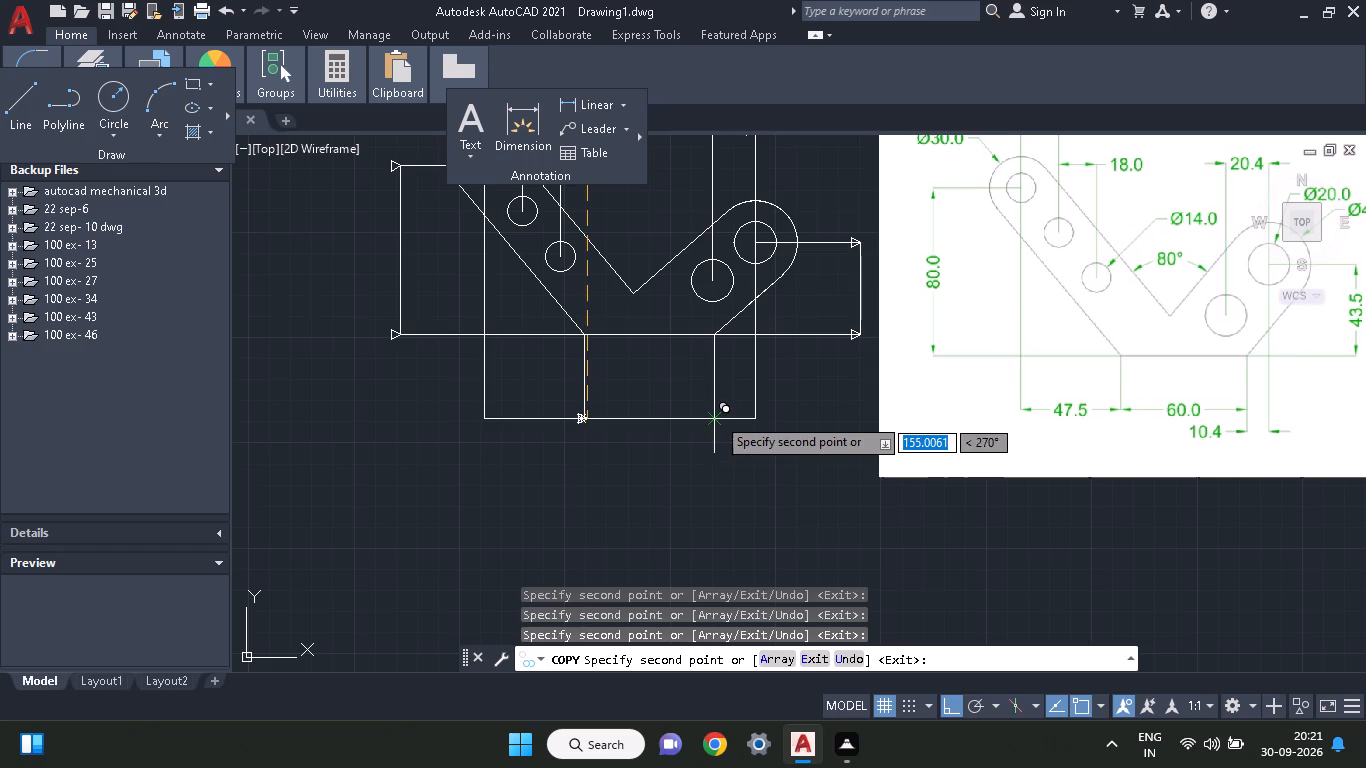
pyautogui.click(718, 415)
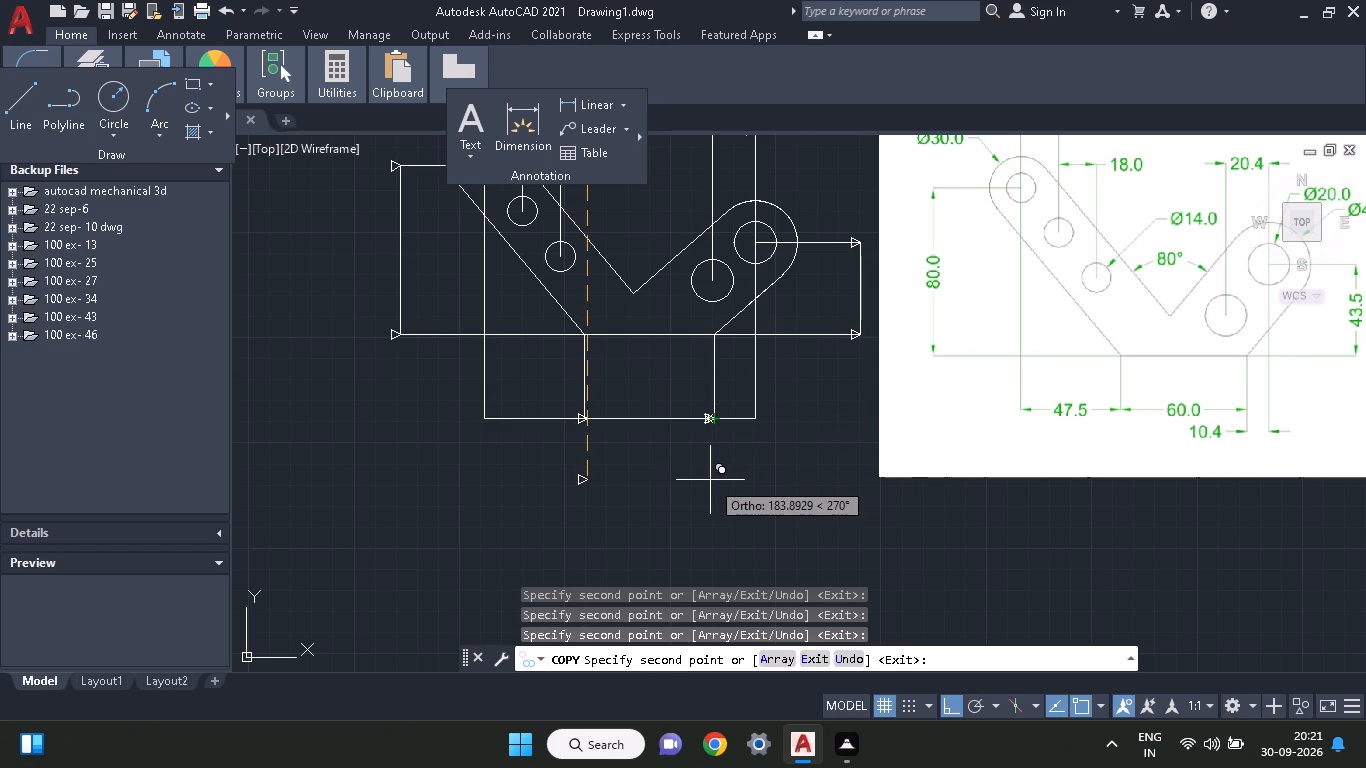
pyautogui.rightClick(710, 480)
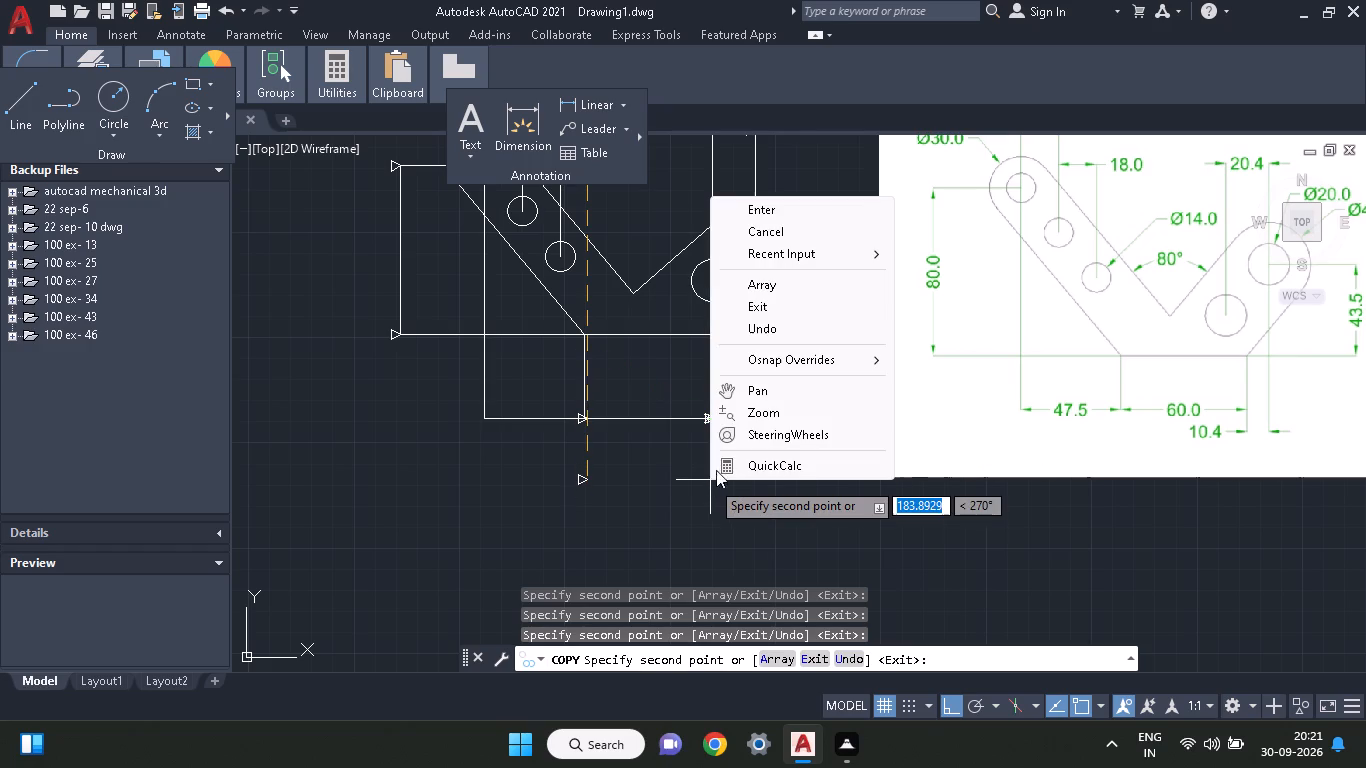
pyautogui.click(788, 222)
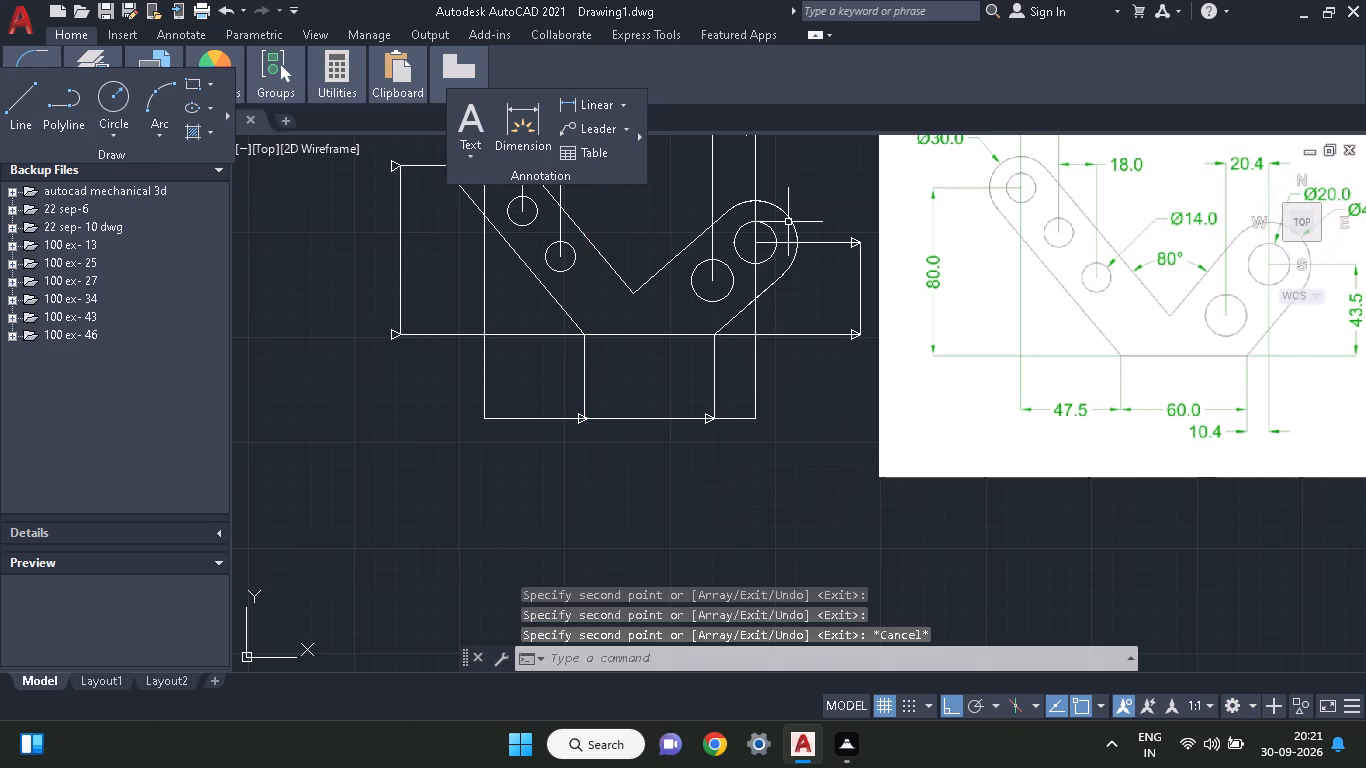
# Draw a three-sided open rectangle below the lowest horizontal line, from the right base corner's vertical line across to the right hole's vertical line.
pyautogui.click(8, 92)
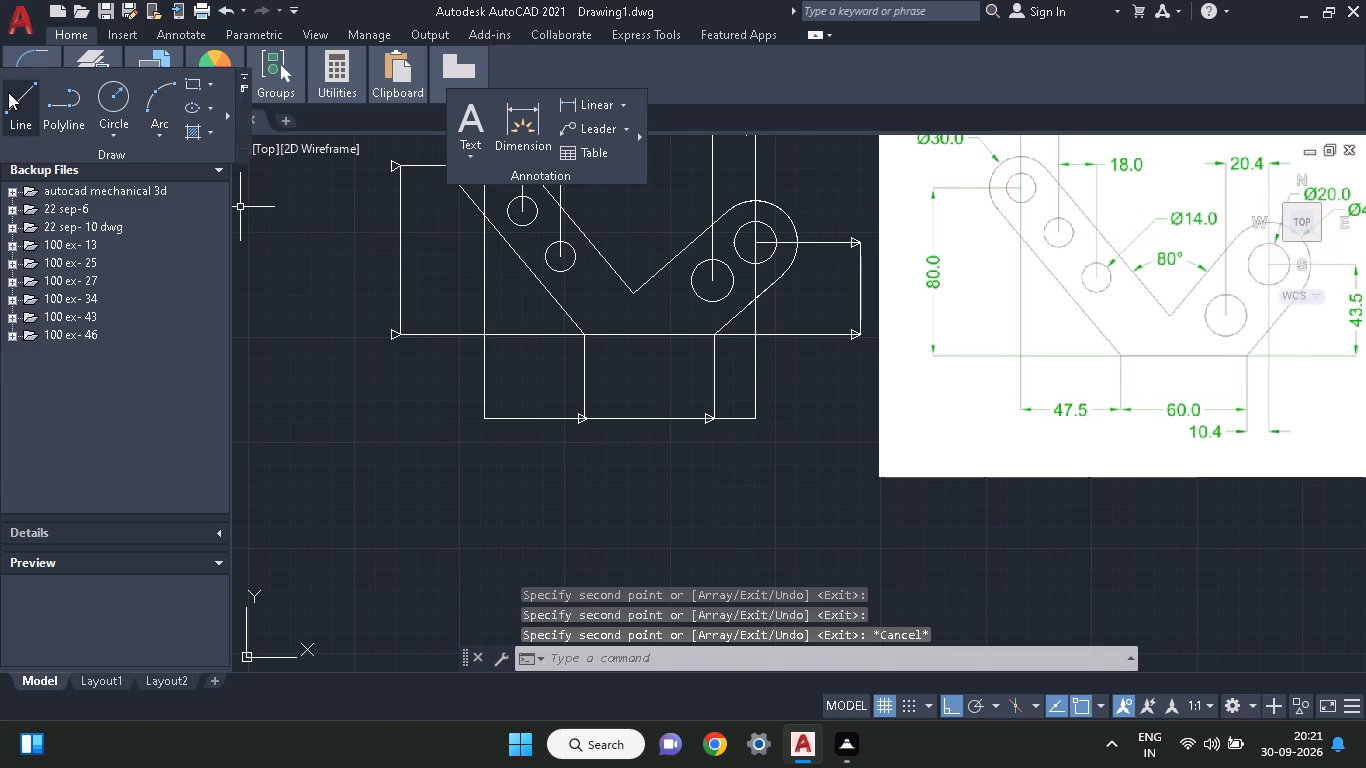
pyautogui.click(719, 415)
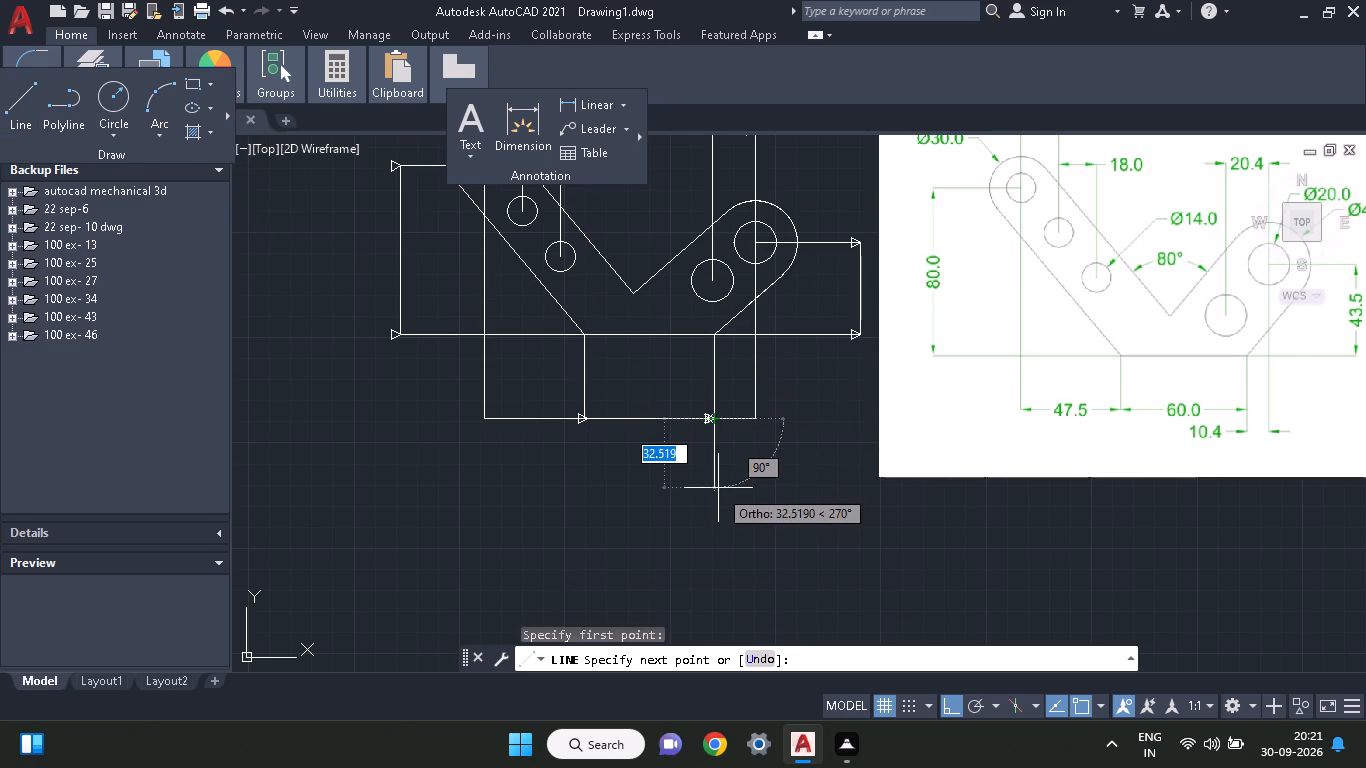
pyautogui.click(716, 457)
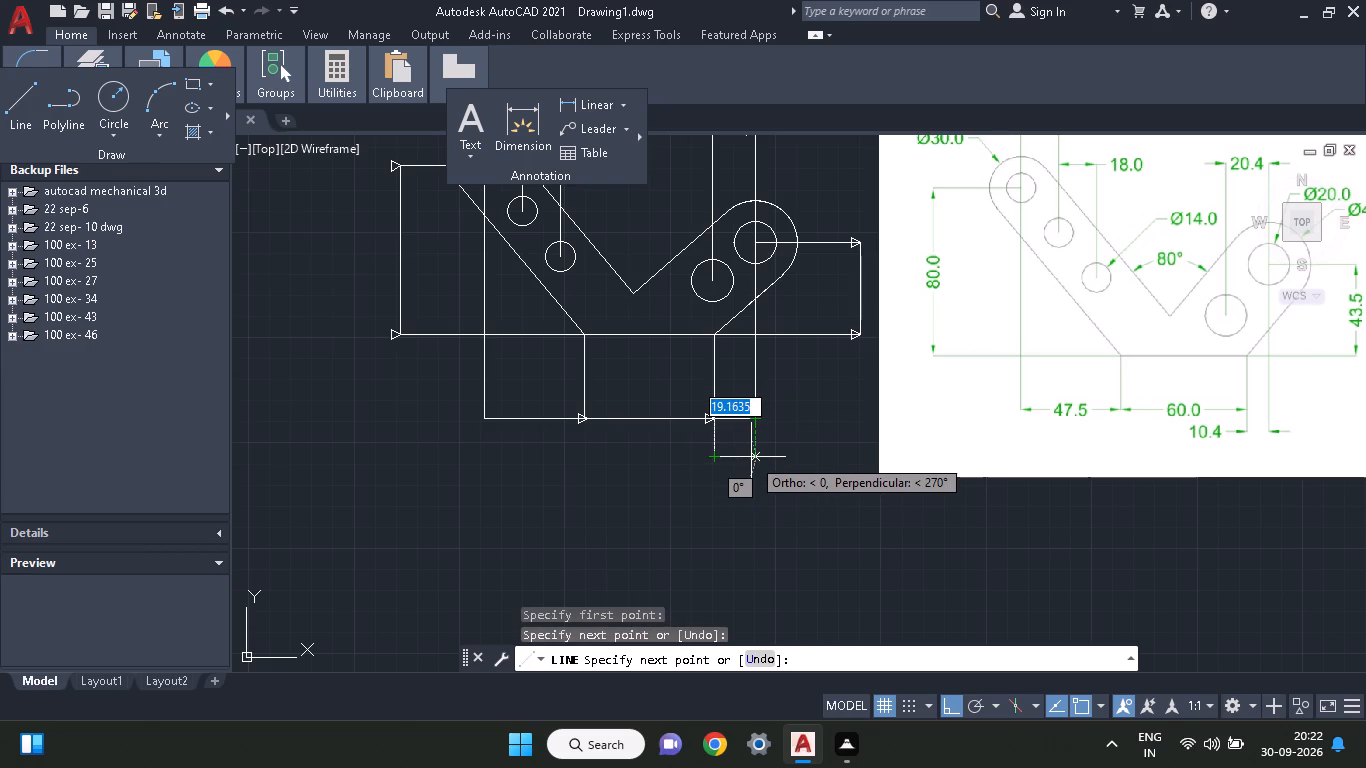
pyautogui.click(751, 457)
pyautogui.click(752, 421)
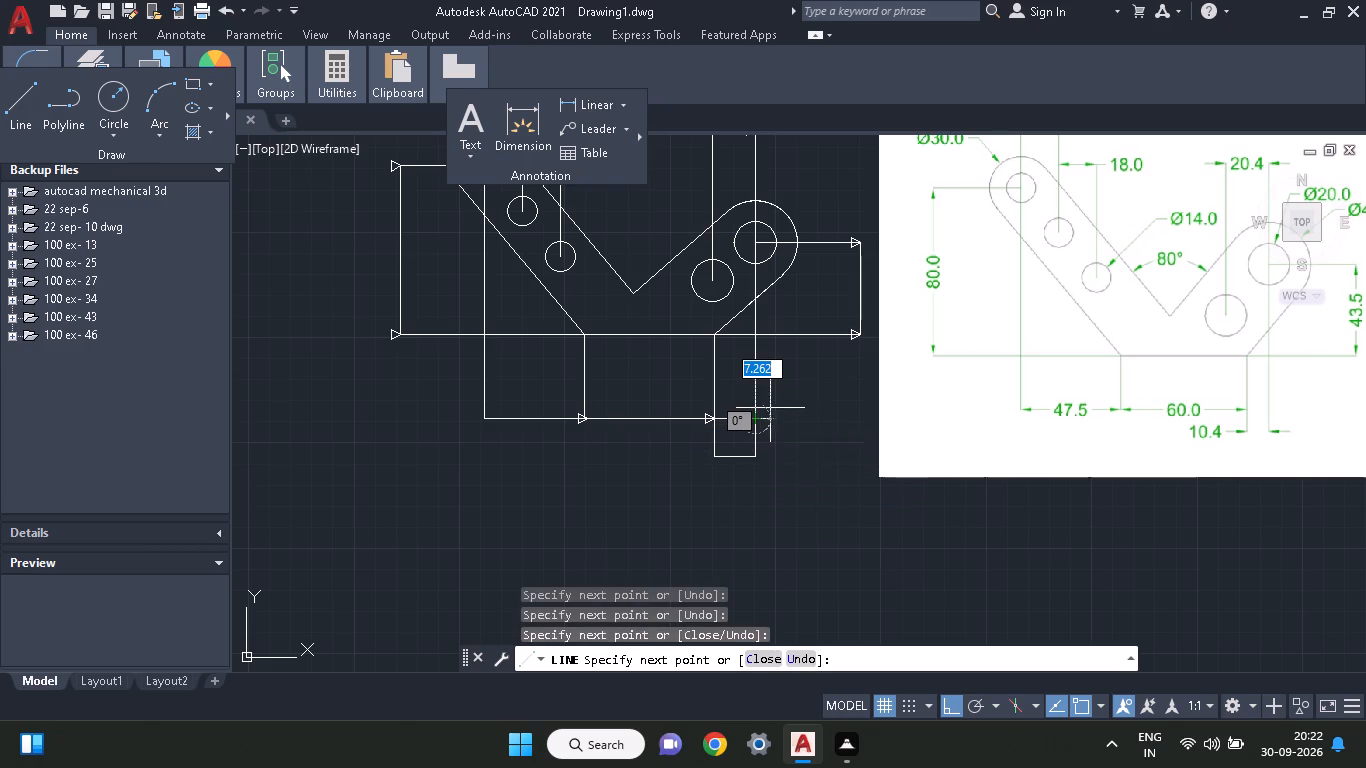
pyautogui.rightClick(770, 407)
pyautogui.click(780, 411)
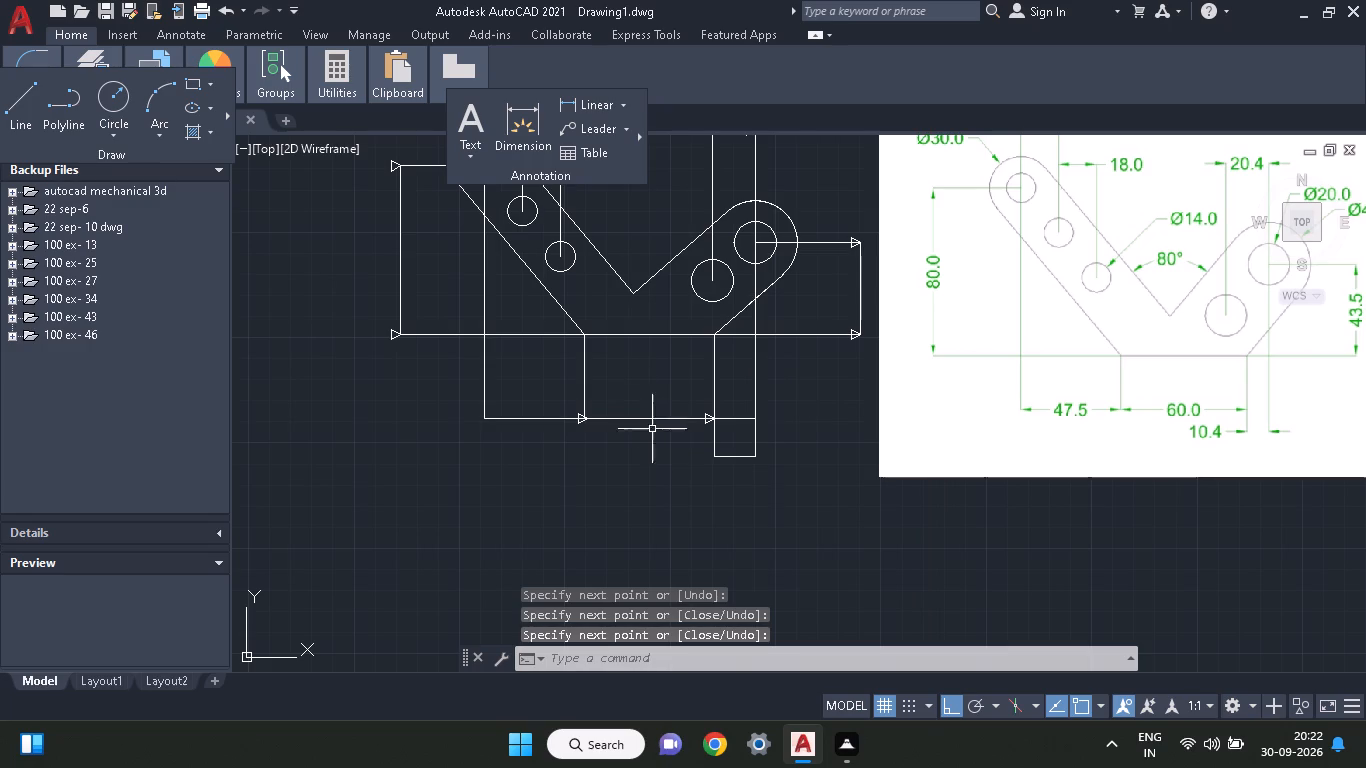
# Copy a lower arrowhead to both bottom corners of the small rectangle and to the left end of the horizontal line below the base.
pyautogui.click(578, 419)
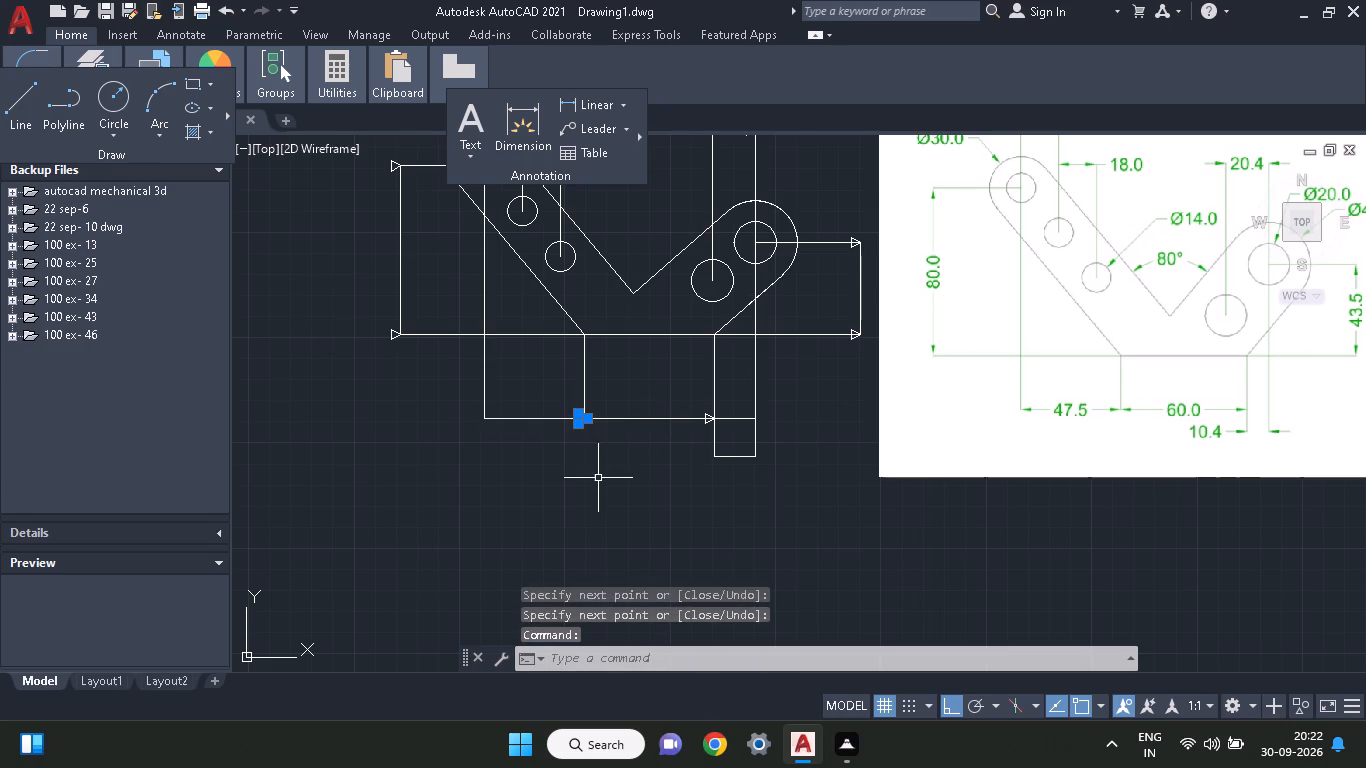
pyautogui.rightClick(598, 478)
pyautogui.scroll(1, 647, 404)
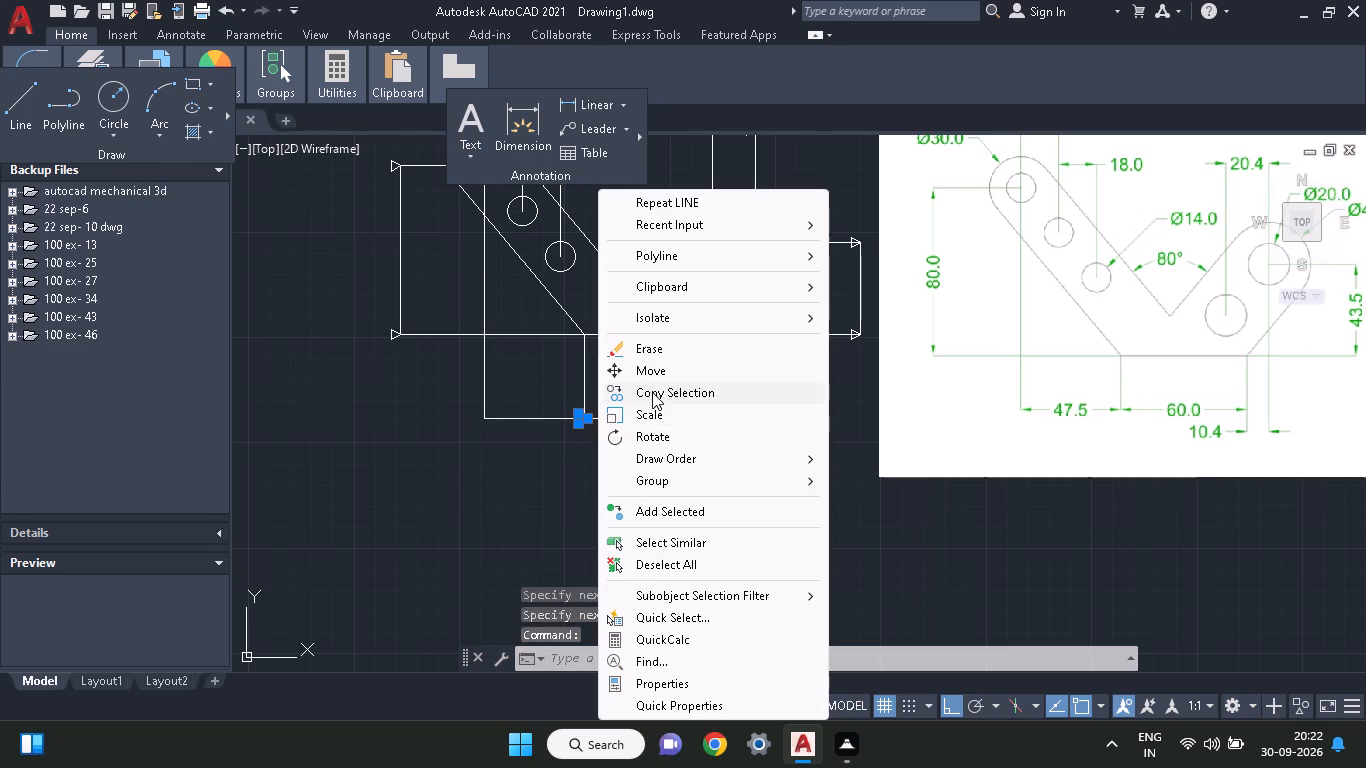
pyautogui.click(651, 392)
pyautogui.click(583, 420)
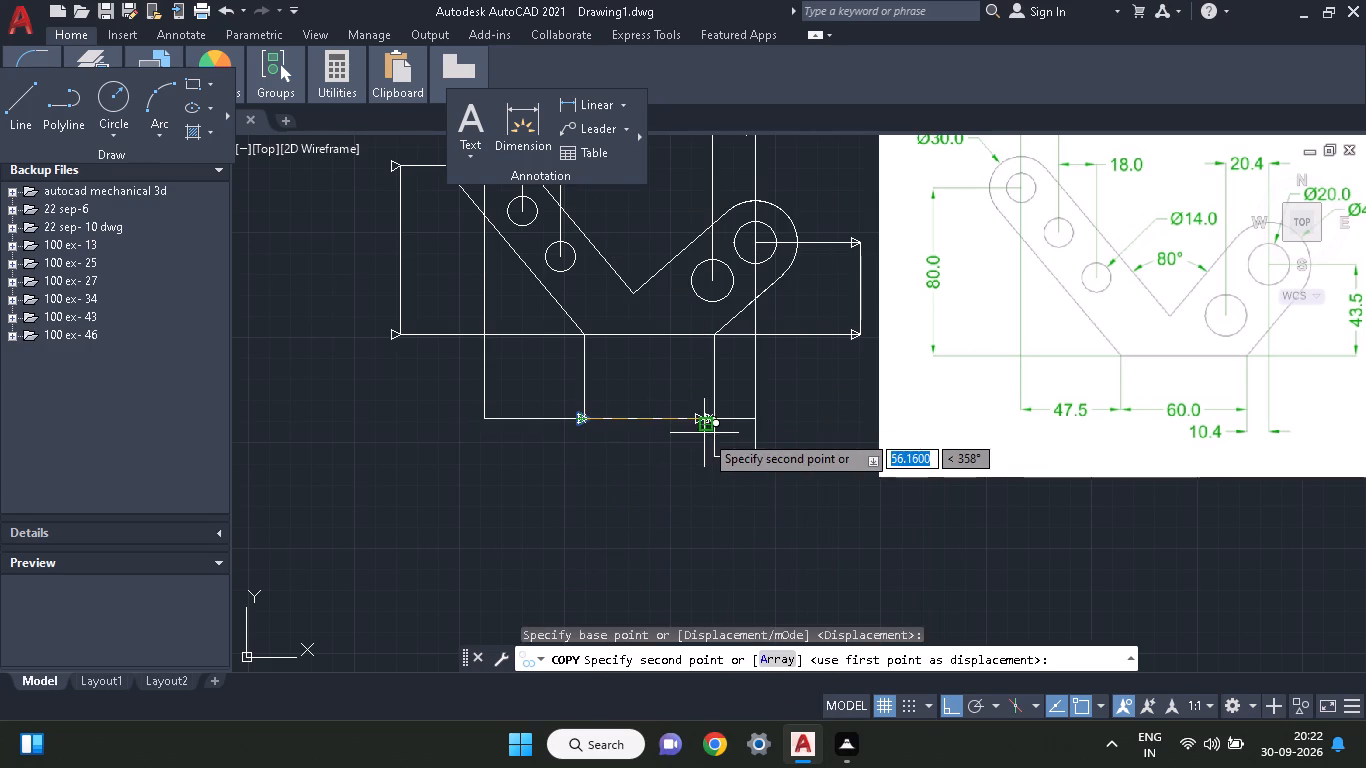
pyautogui.click(711, 462)
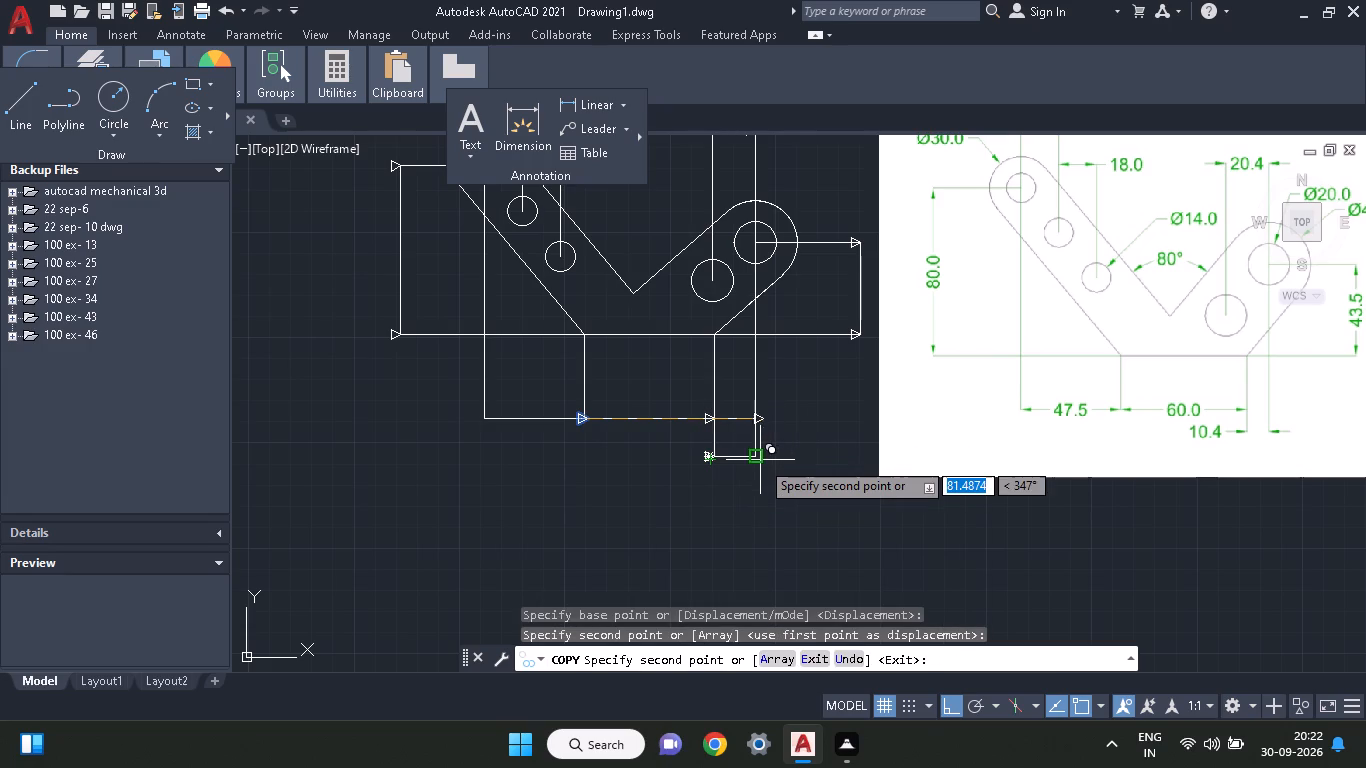
pyautogui.click(757, 461)
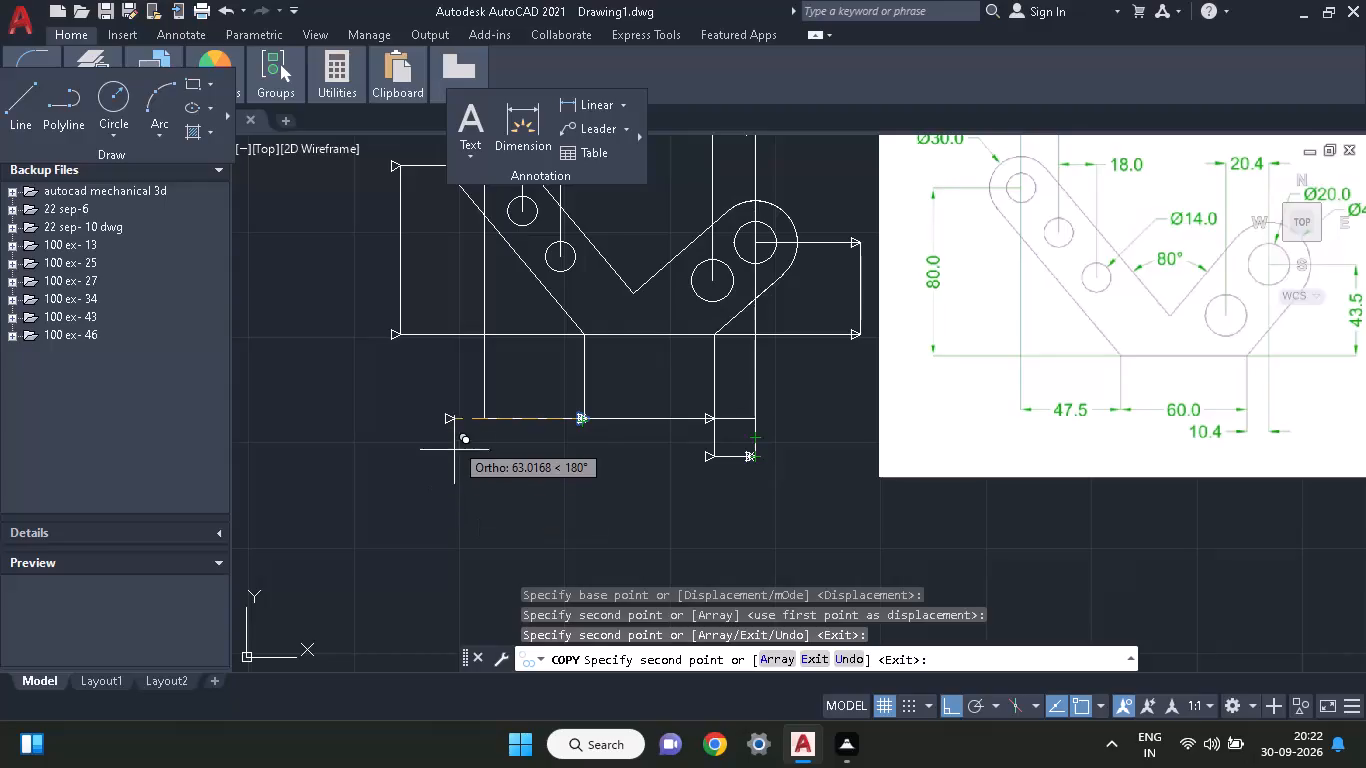
pyautogui.click(483, 421)
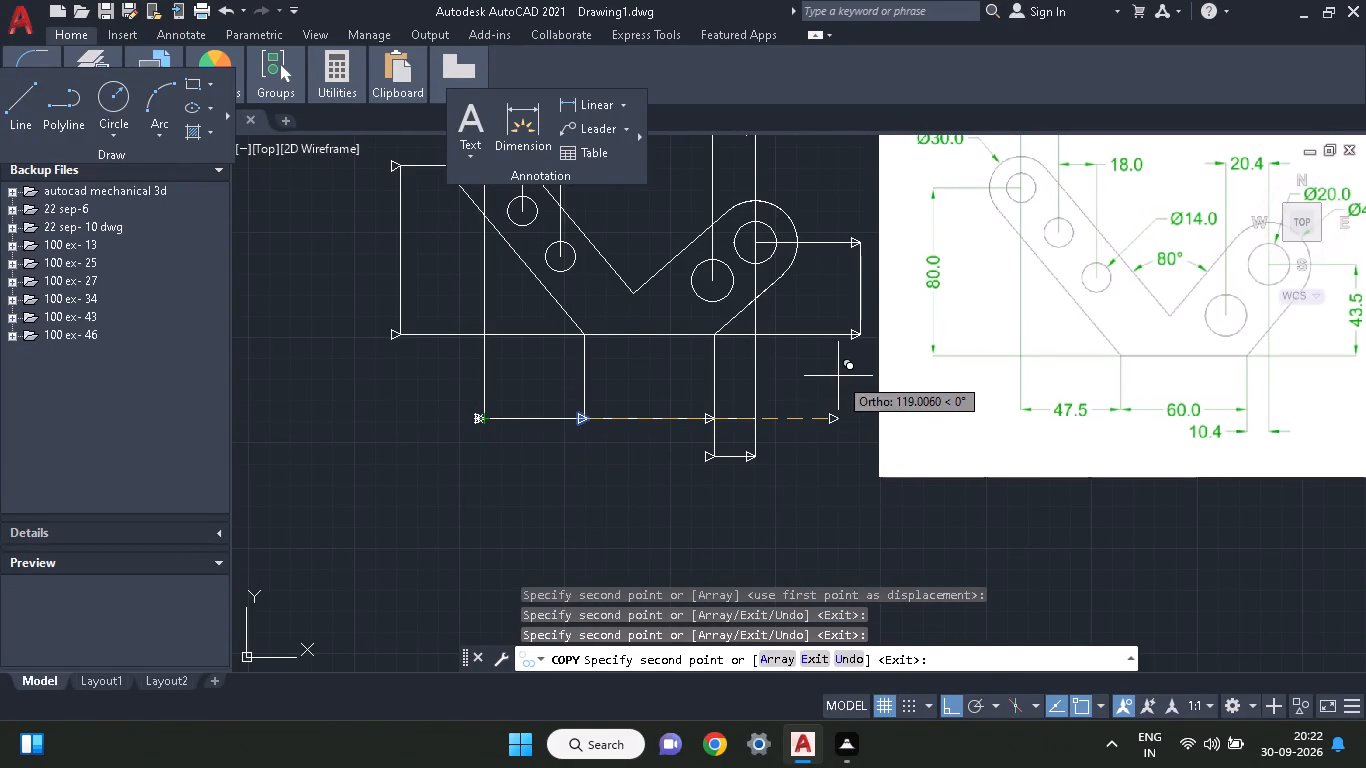
pyautogui.rightClick(823, 396)
pyautogui.click(834, 415)
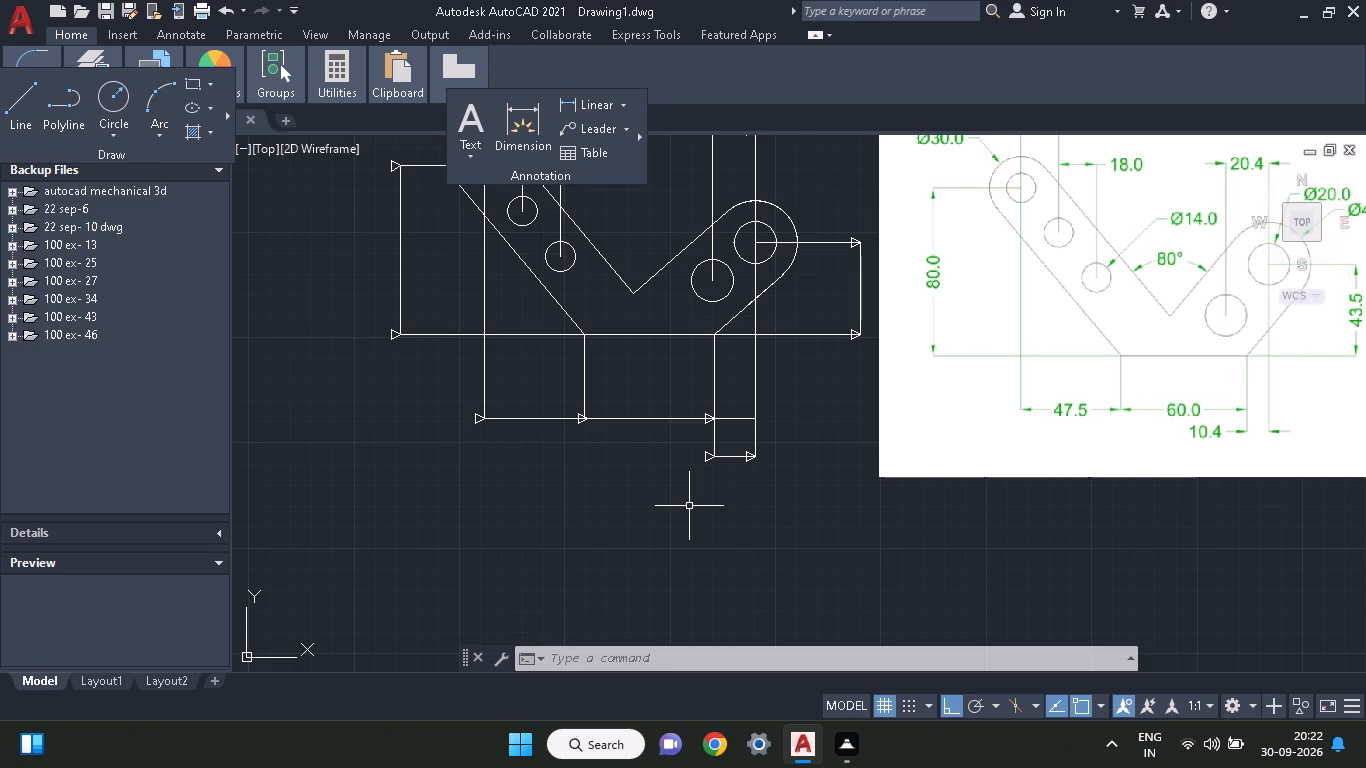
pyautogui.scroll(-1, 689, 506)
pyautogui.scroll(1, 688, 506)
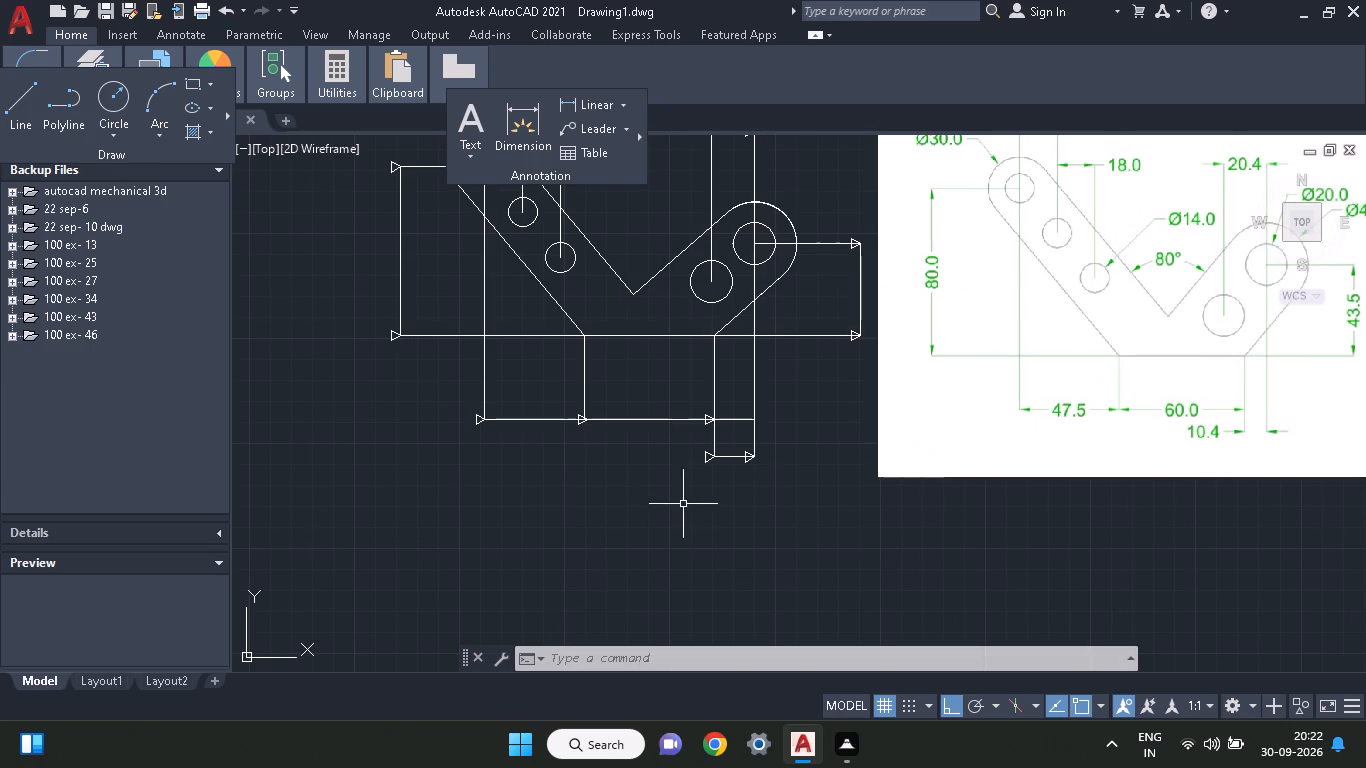
# Rotate the arrowhead at the small lower rectangle's bottom-left corner 180° about its tip so it points outward along the line.
pyautogui.scroll(-1, 612, 458)
pyautogui.scroll(1, 636, 438)
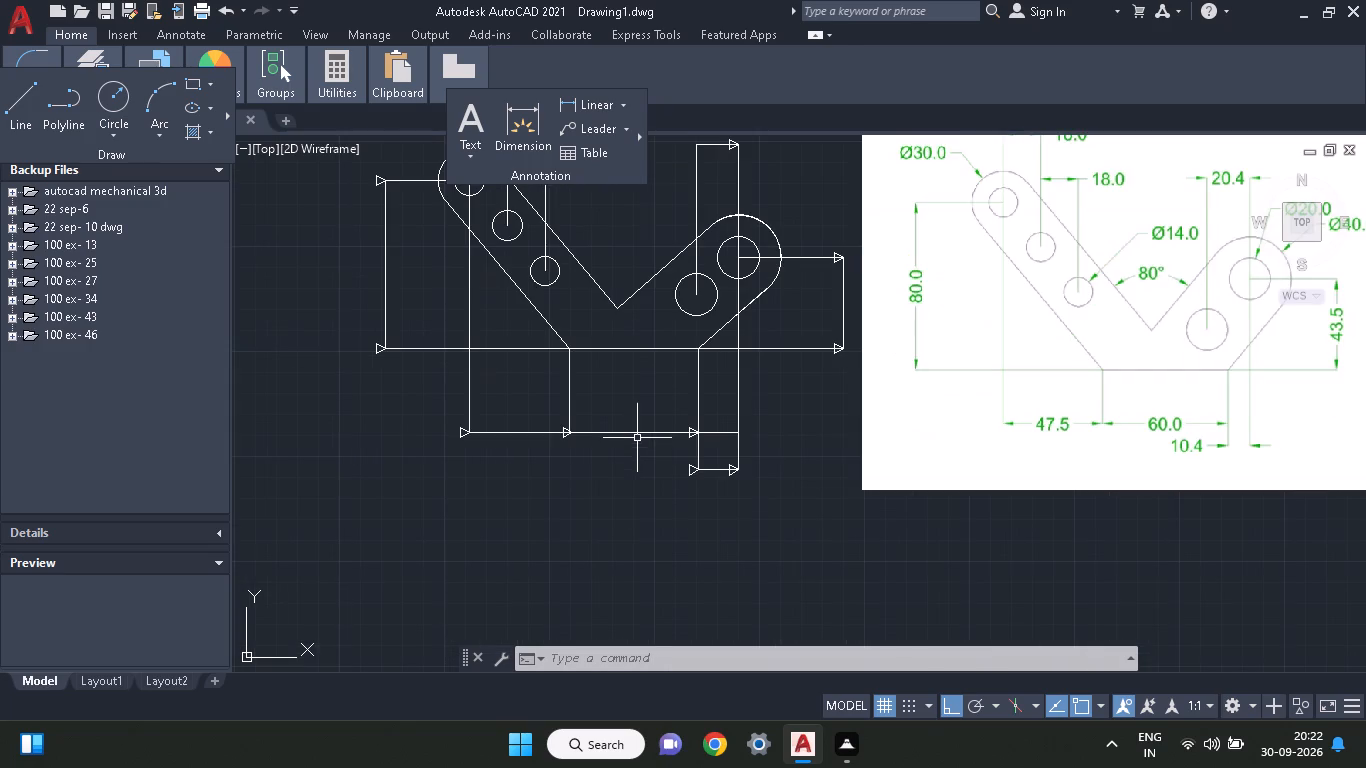
pyautogui.scroll(-1, 644, 435)
pyautogui.scroll(1, 644, 435)
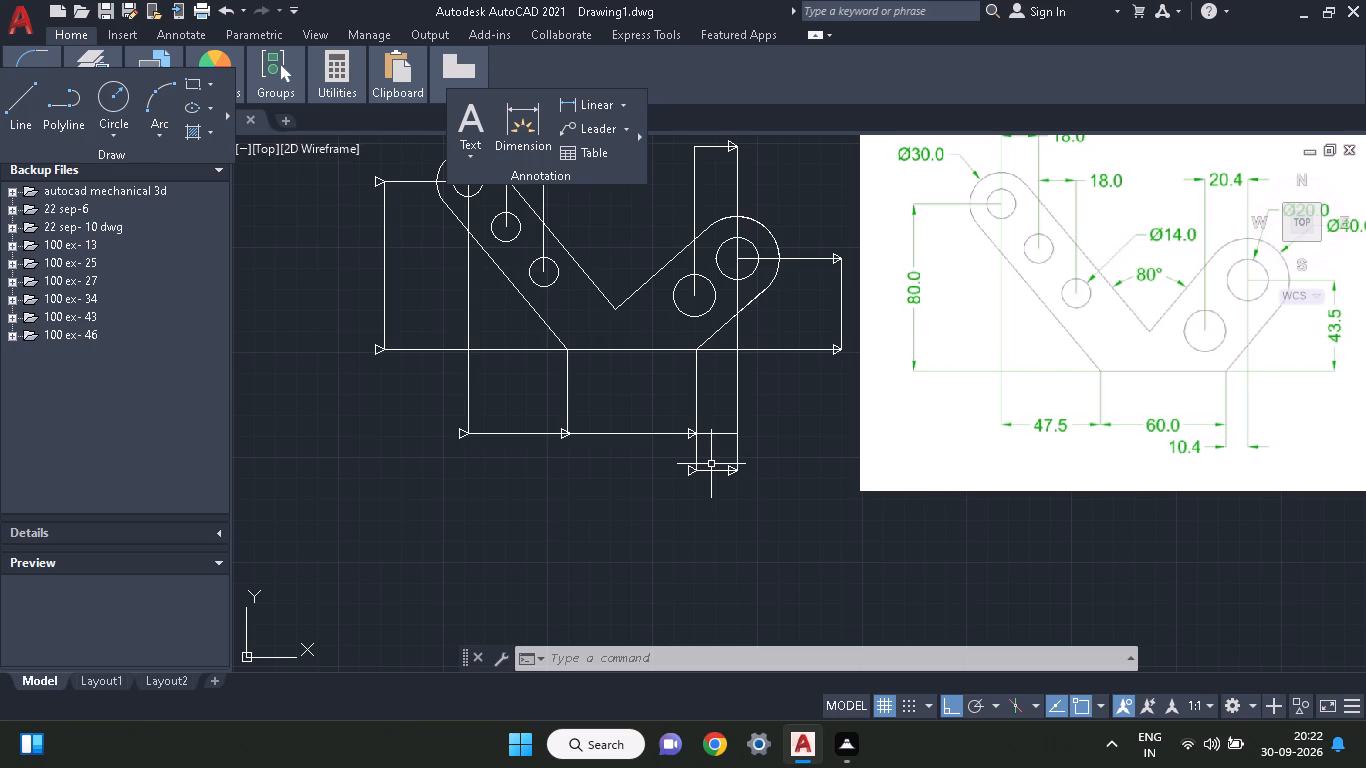
pyautogui.keyDown('ctrl'); pyautogui.scroll(2, 722, 457); pyautogui.keyUp('ctrl')
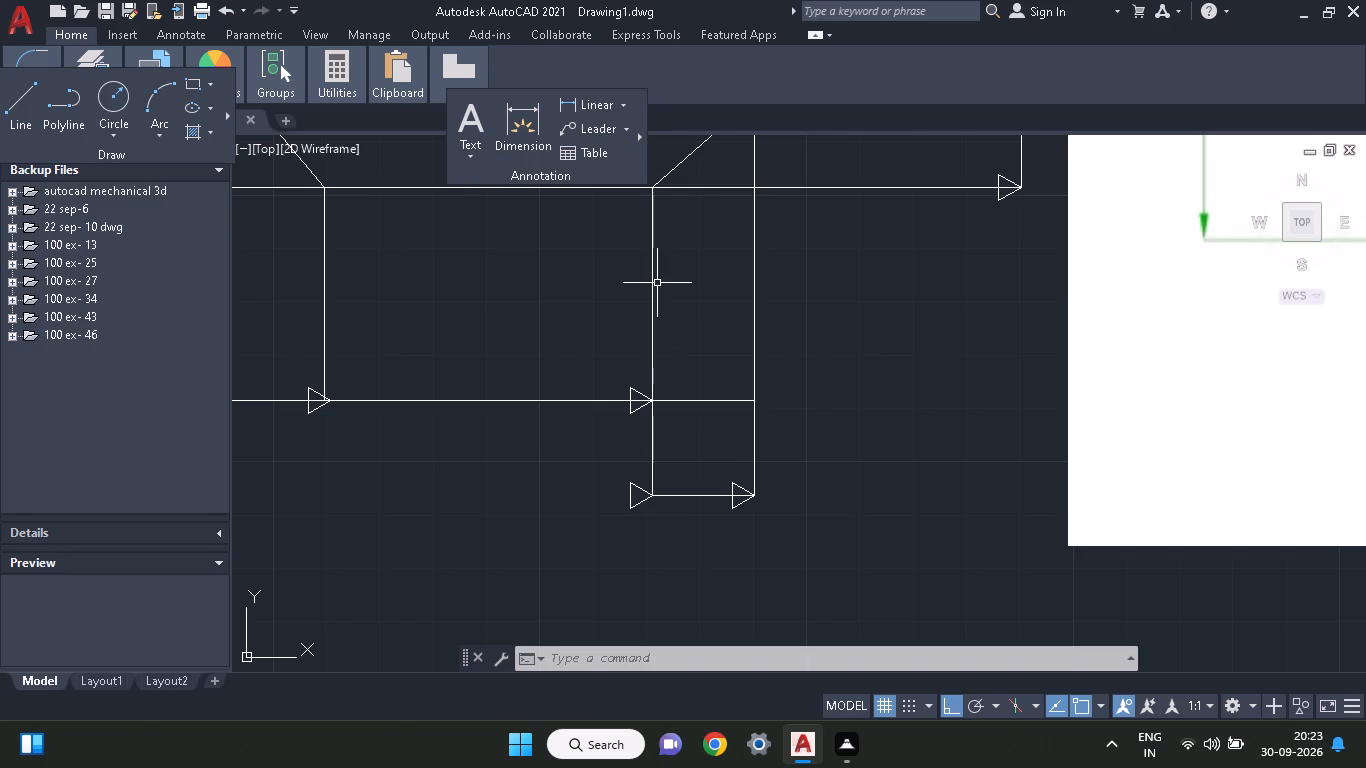
pyautogui.click(630, 503)
pyautogui.rightClick(606, 494)
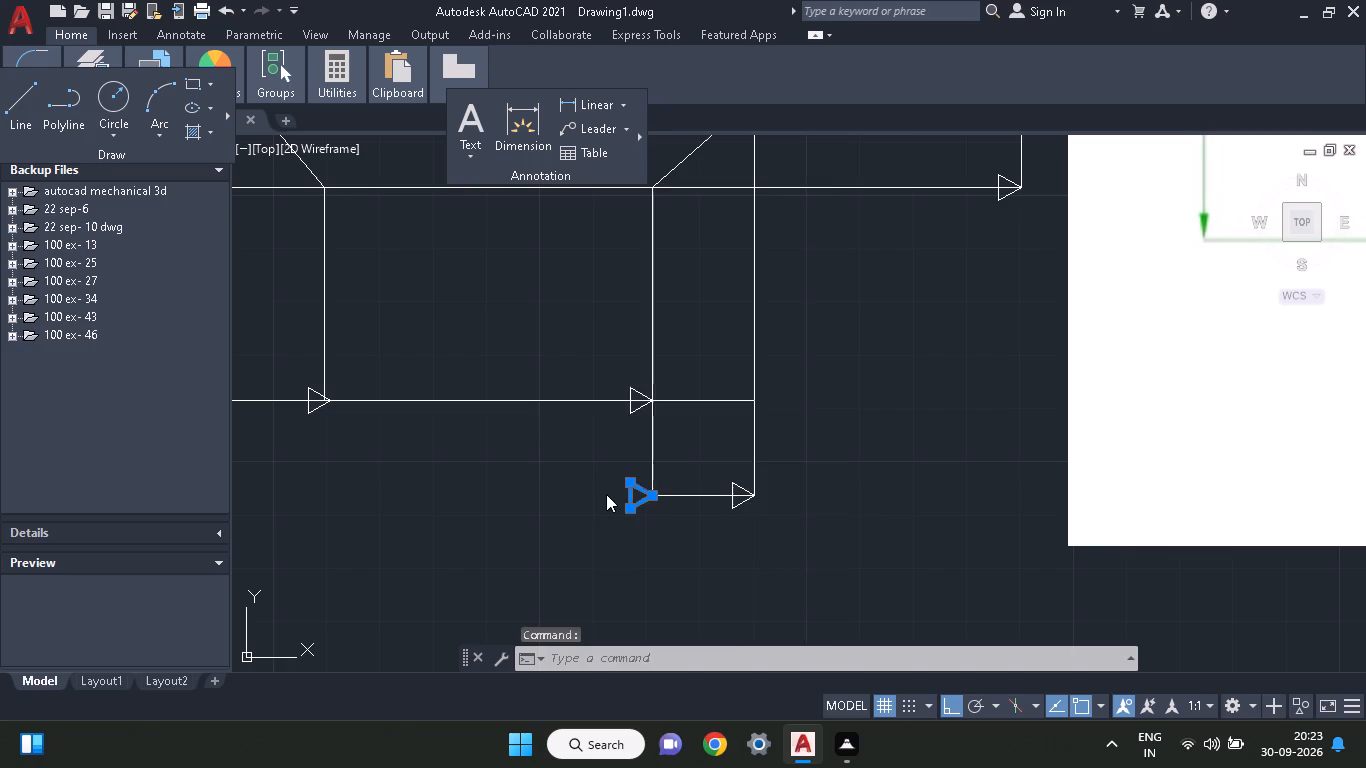
pyautogui.click(639, 442)
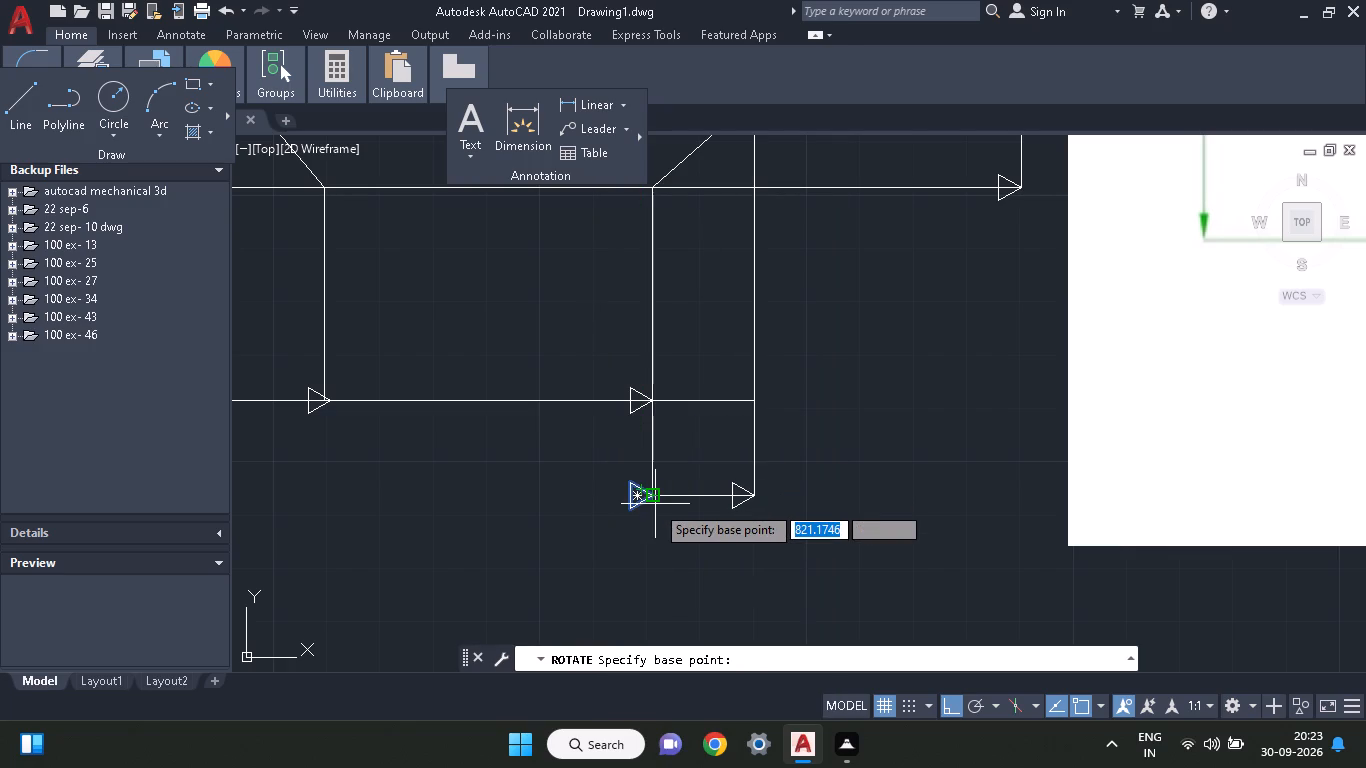
pyautogui.click(655, 495)
pyautogui.click(615, 529)
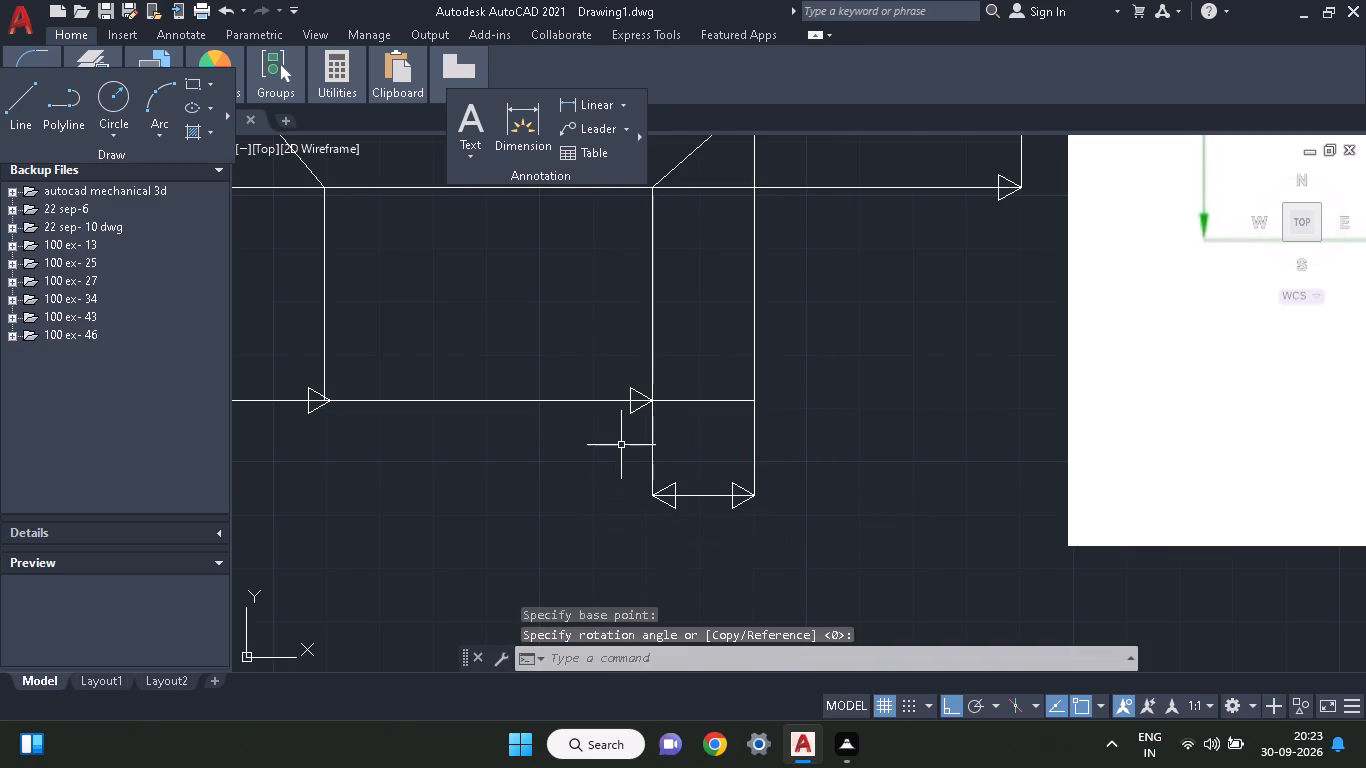
# Rotate the arrowhead below the left base corner 180° about its tip.
pyautogui.click(309, 409)
pyautogui.rightClick(317, 422)
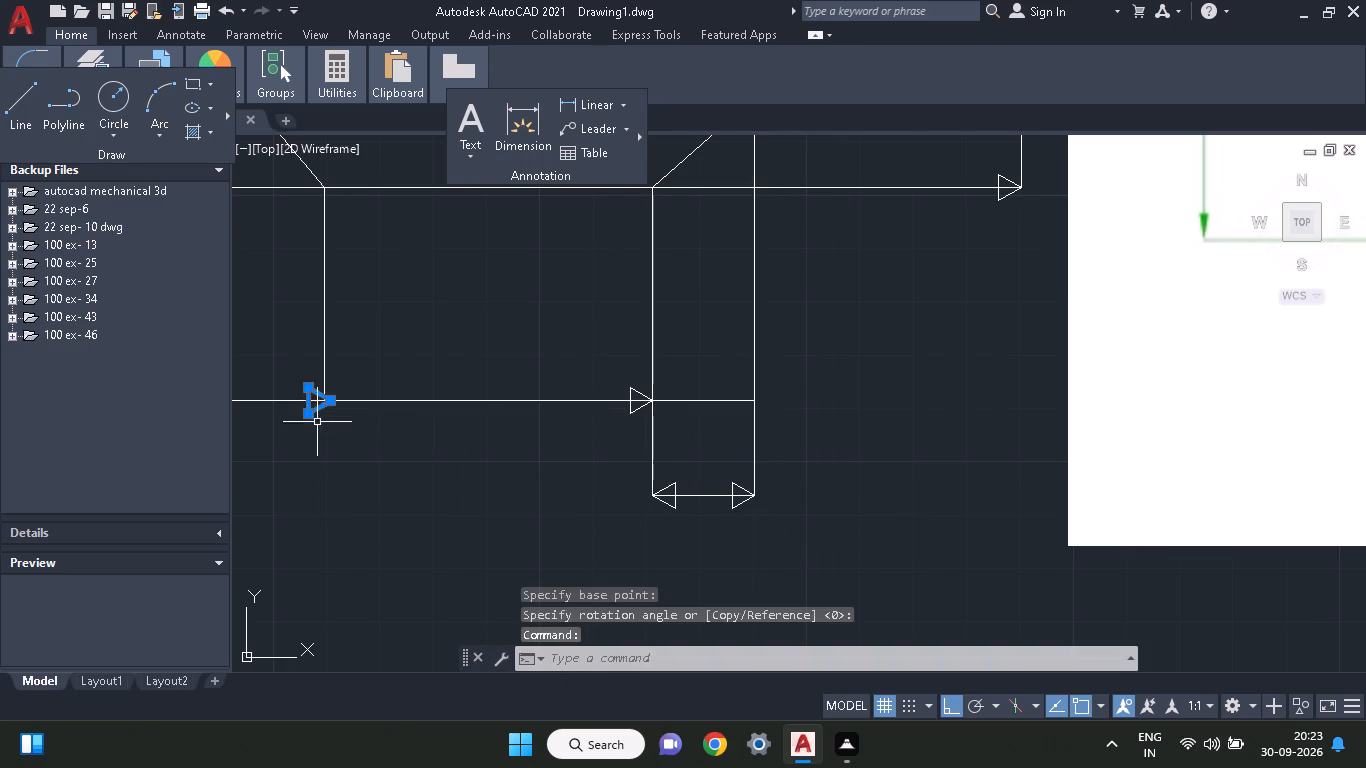
pyautogui.click(348, 435)
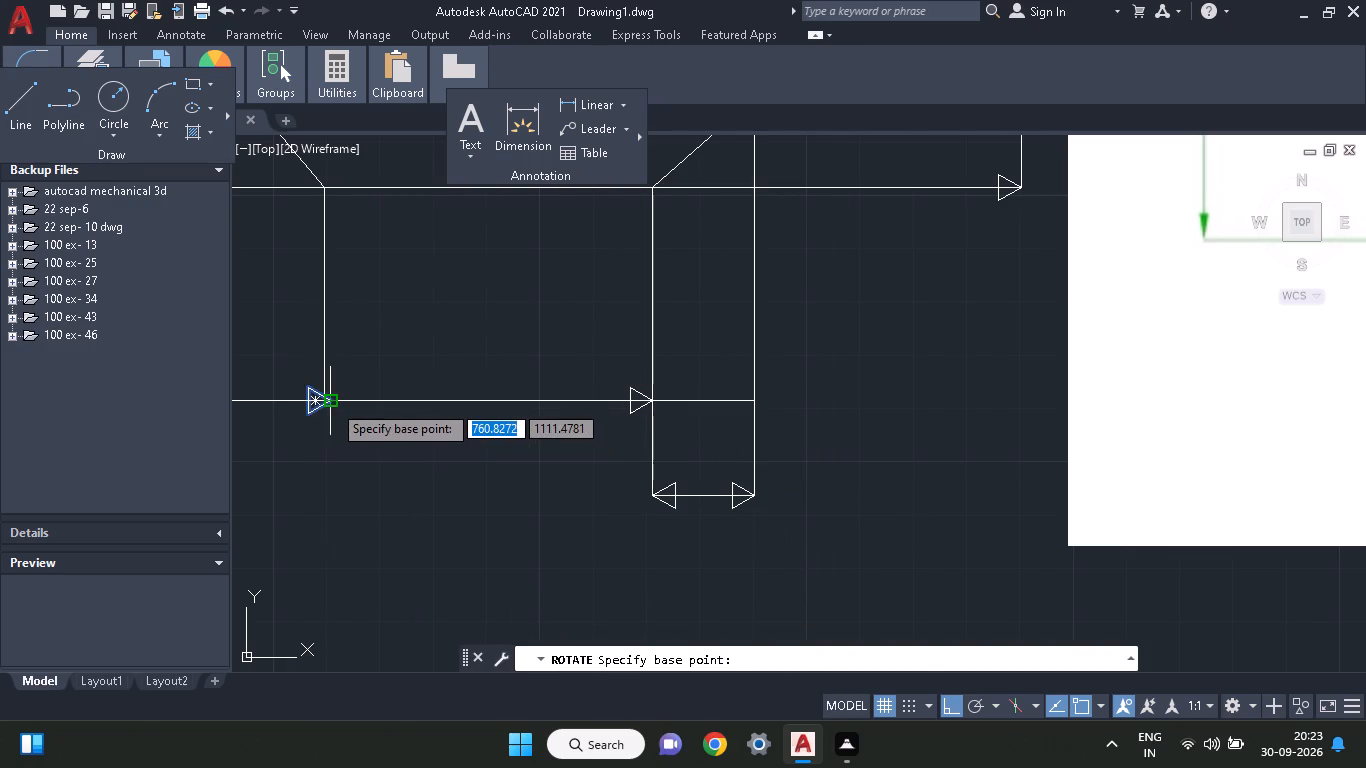
pyautogui.click(332, 403)
pyautogui.click(257, 451)
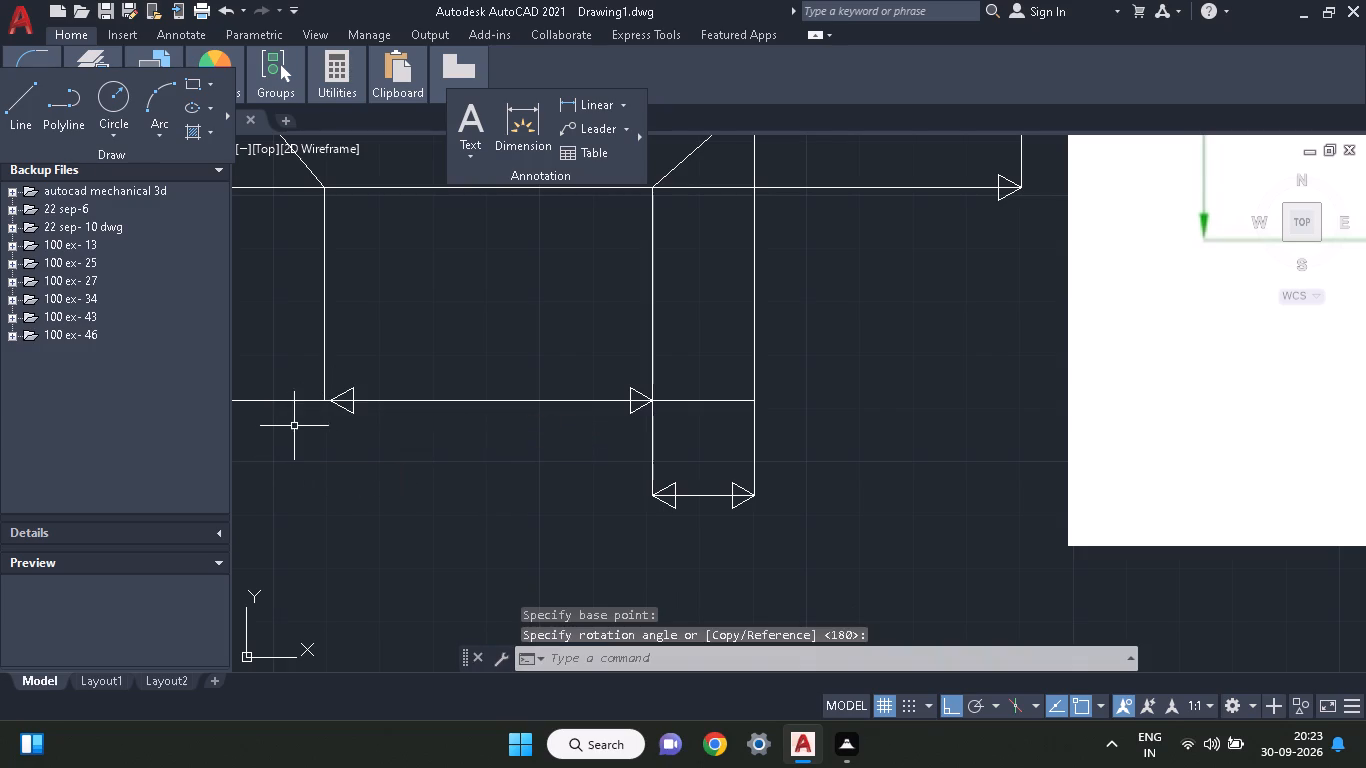
# Copy the rotated arrowhead onto the exact end of the left base corner's vertical line and erase the offset original.
pyautogui.click(346, 412)
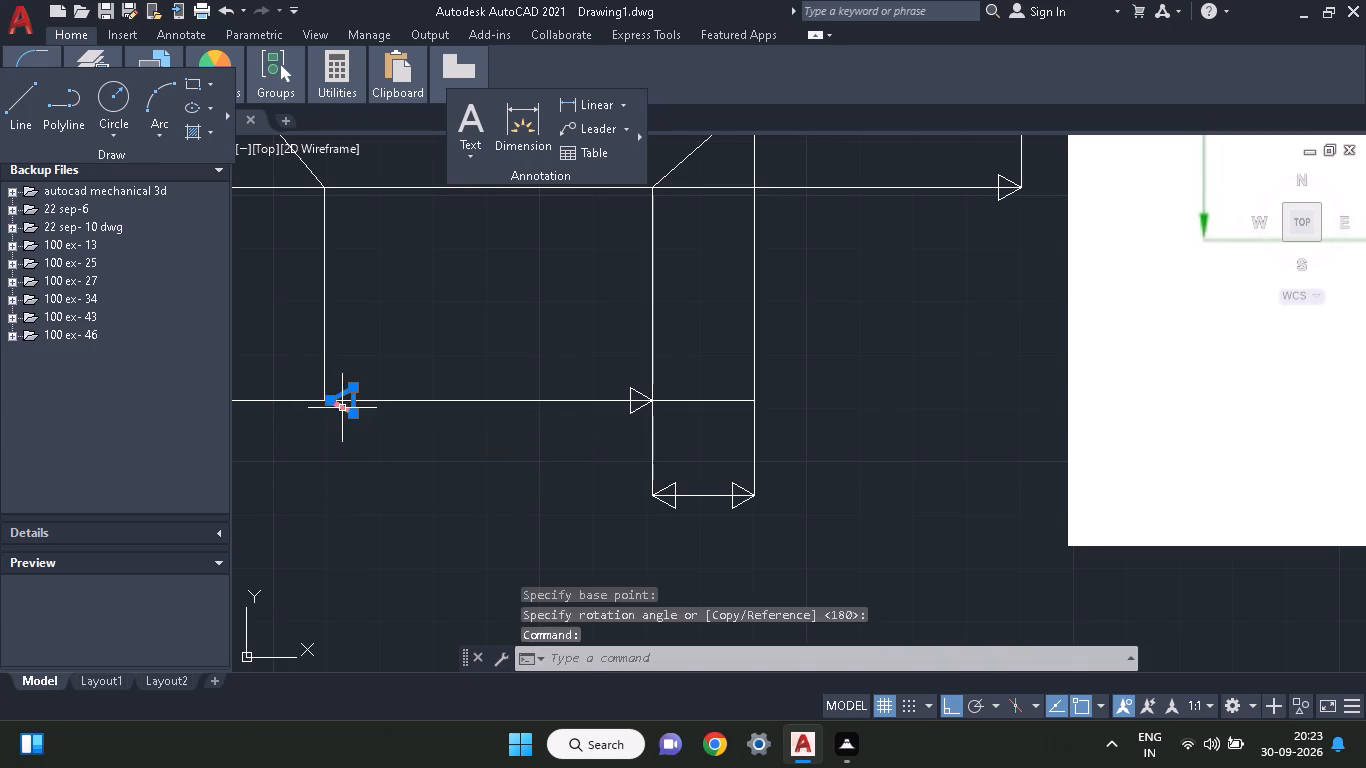
pyautogui.rightClick(337, 444)
pyautogui.click(399, 399)
pyautogui.click(332, 398)
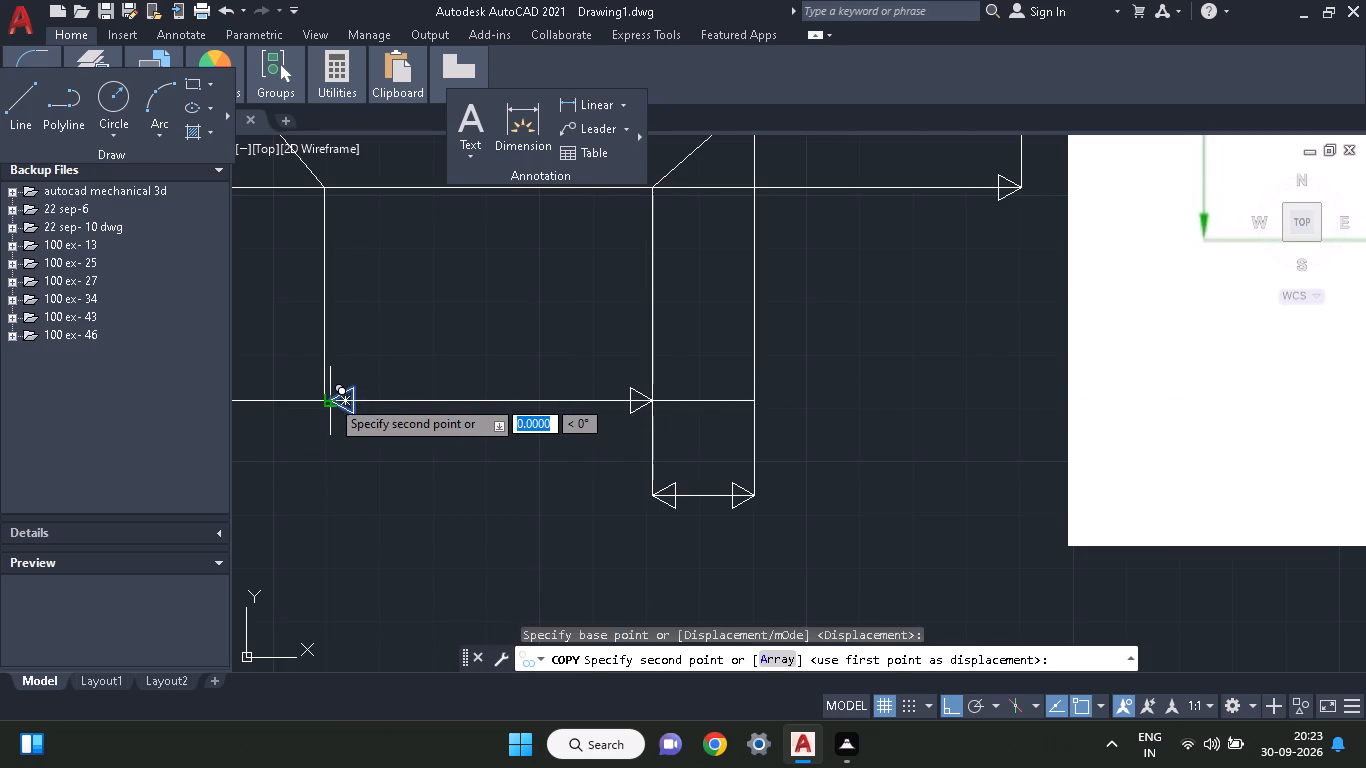
pyautogui.click(320, 398)
pyautogui.rightClick(359, 350)
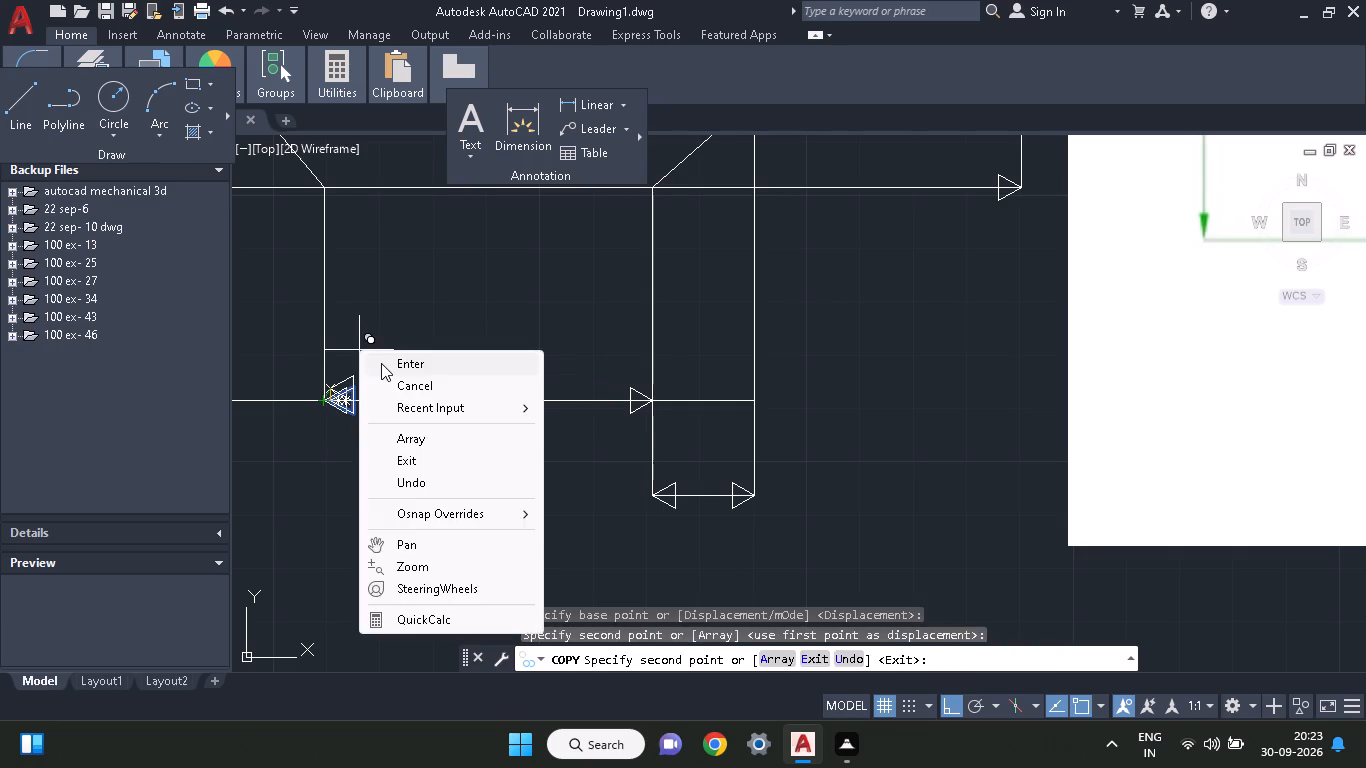
pyautogui.click(381, 363)
pyautogui.click(351, 398)
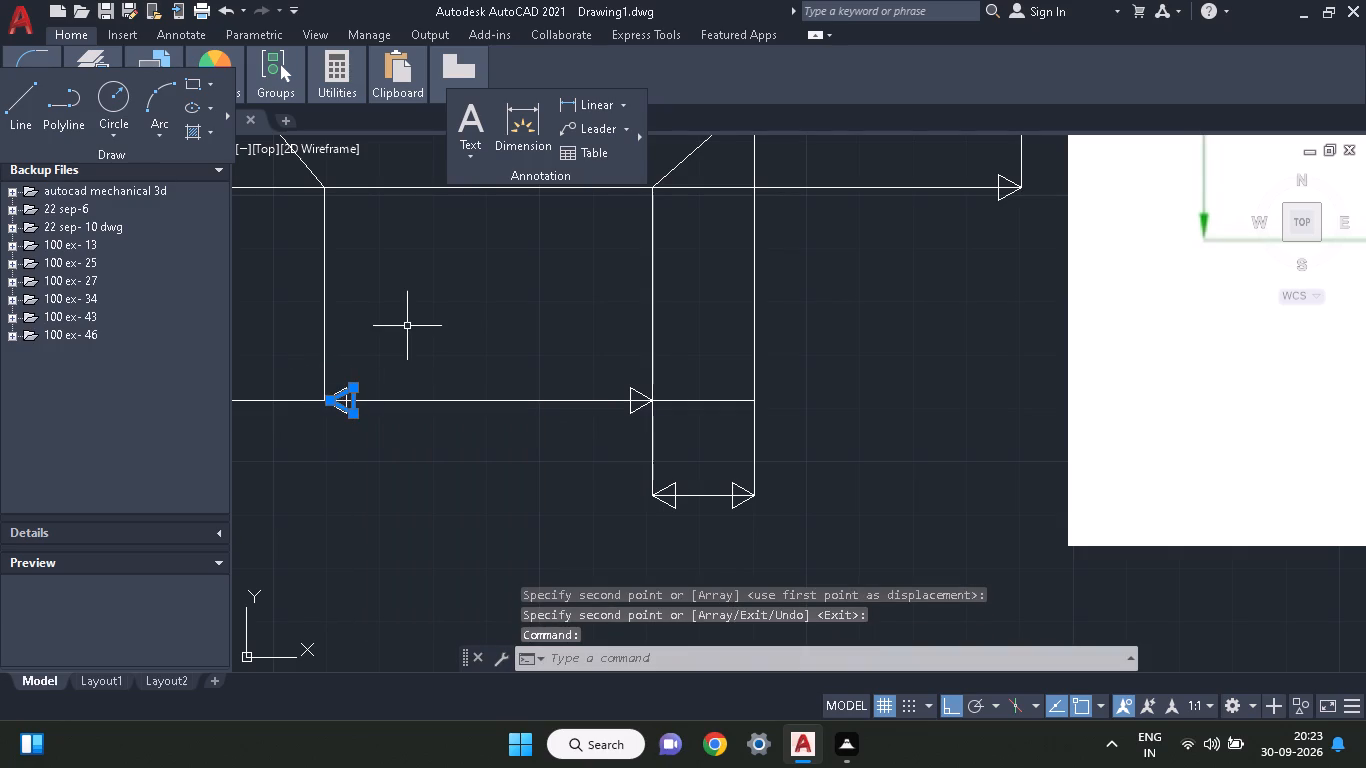
pyautogui.rightClick(406, 331)
pyautogui.click(420, 349)
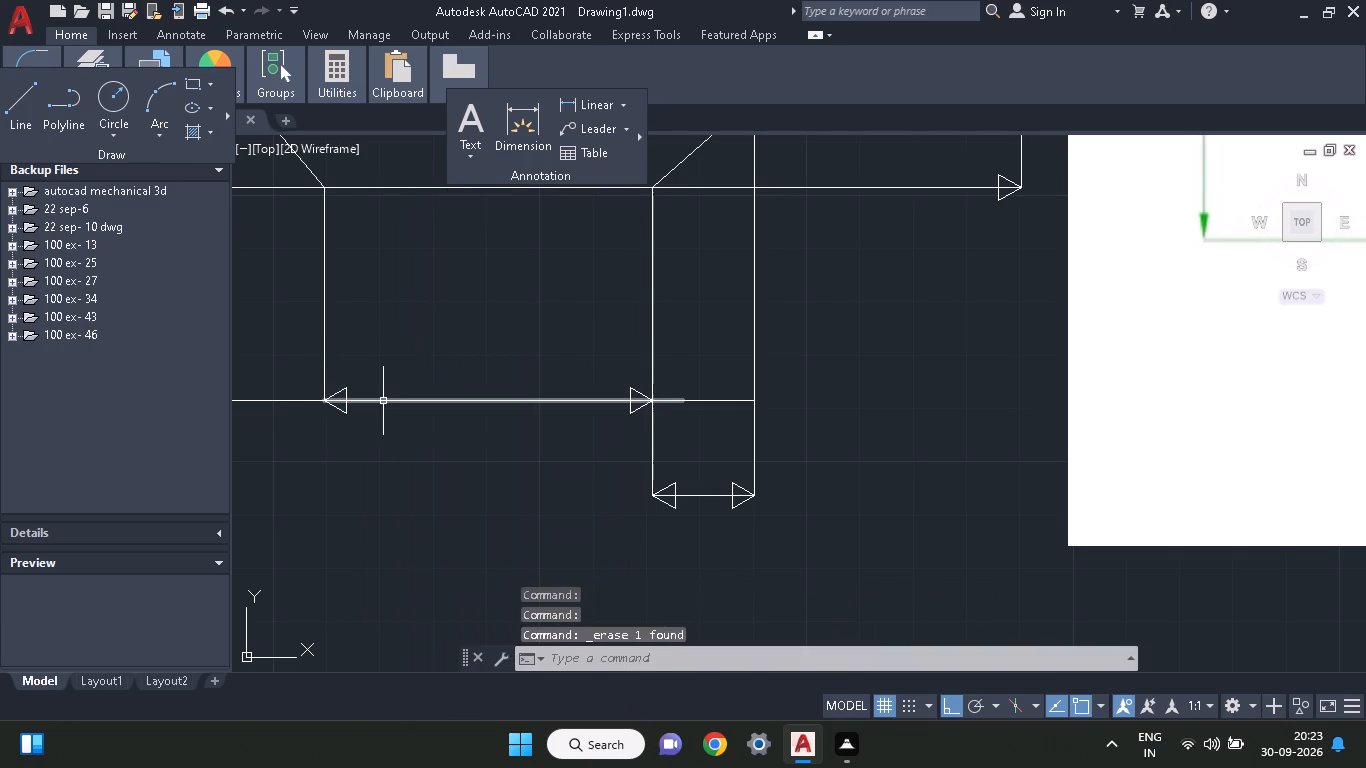
# Rotate the arrowhead at the left end of the horizontal line below the base 180° about its tip.
pyautogui.moveTo(383, 401); pyautogui.dragTo(727, 414, button='middle')
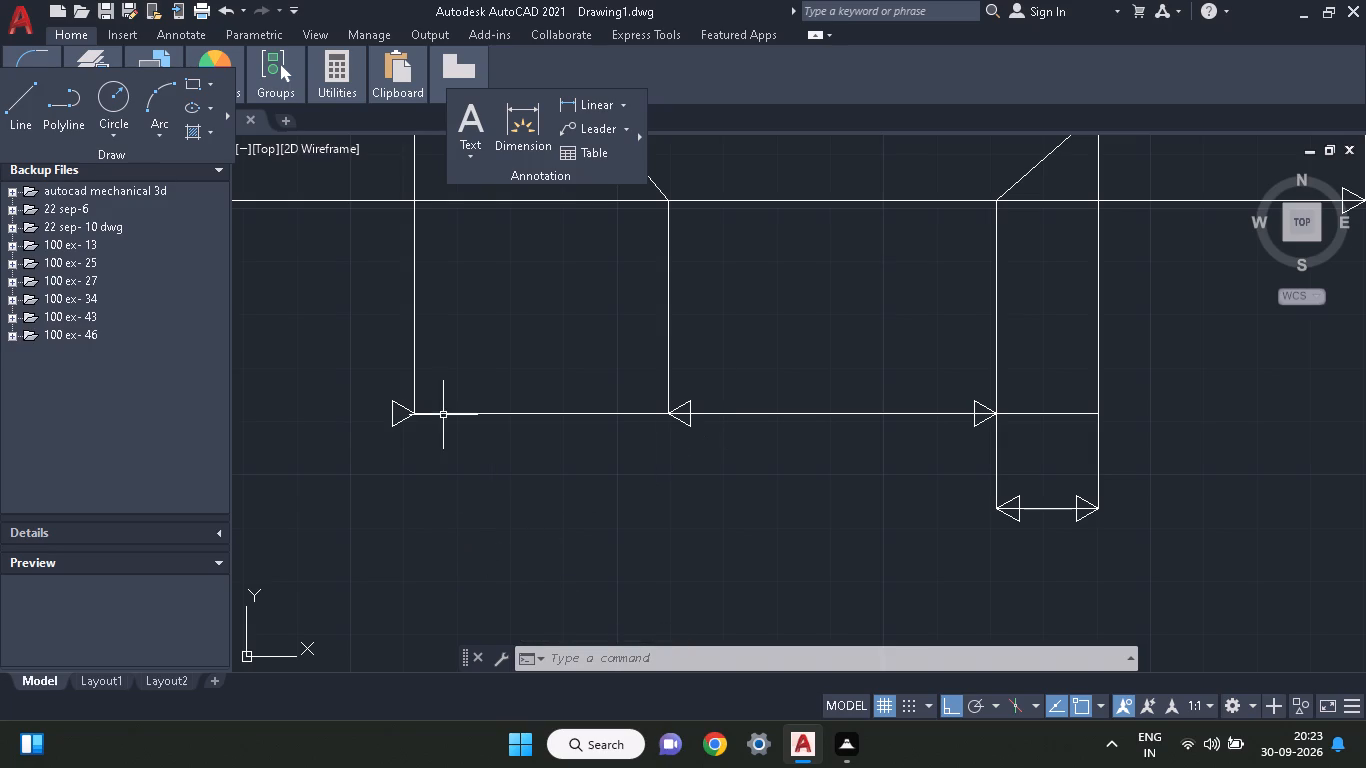
pyautogui.click(389, 416)
pyautogui.rightClick(315, 438)
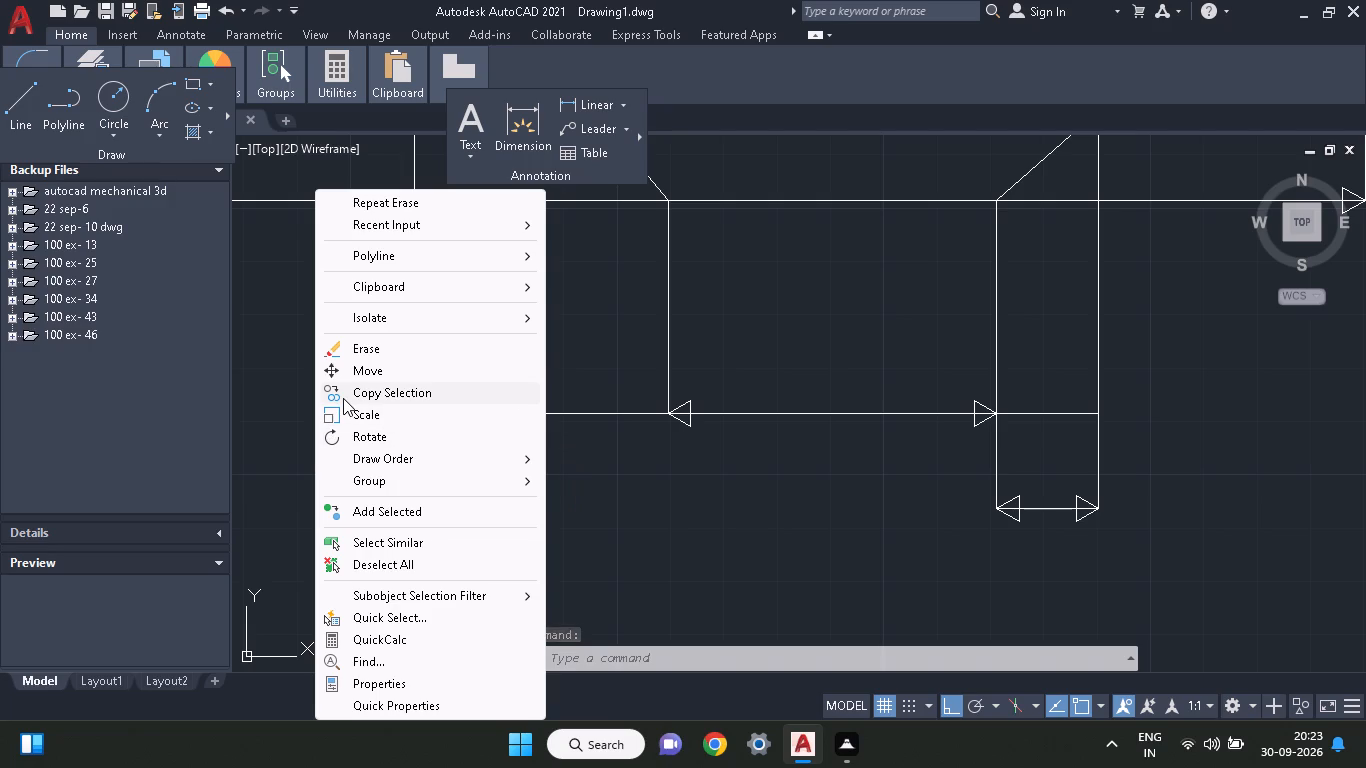
pyautogui.click(343, 436)
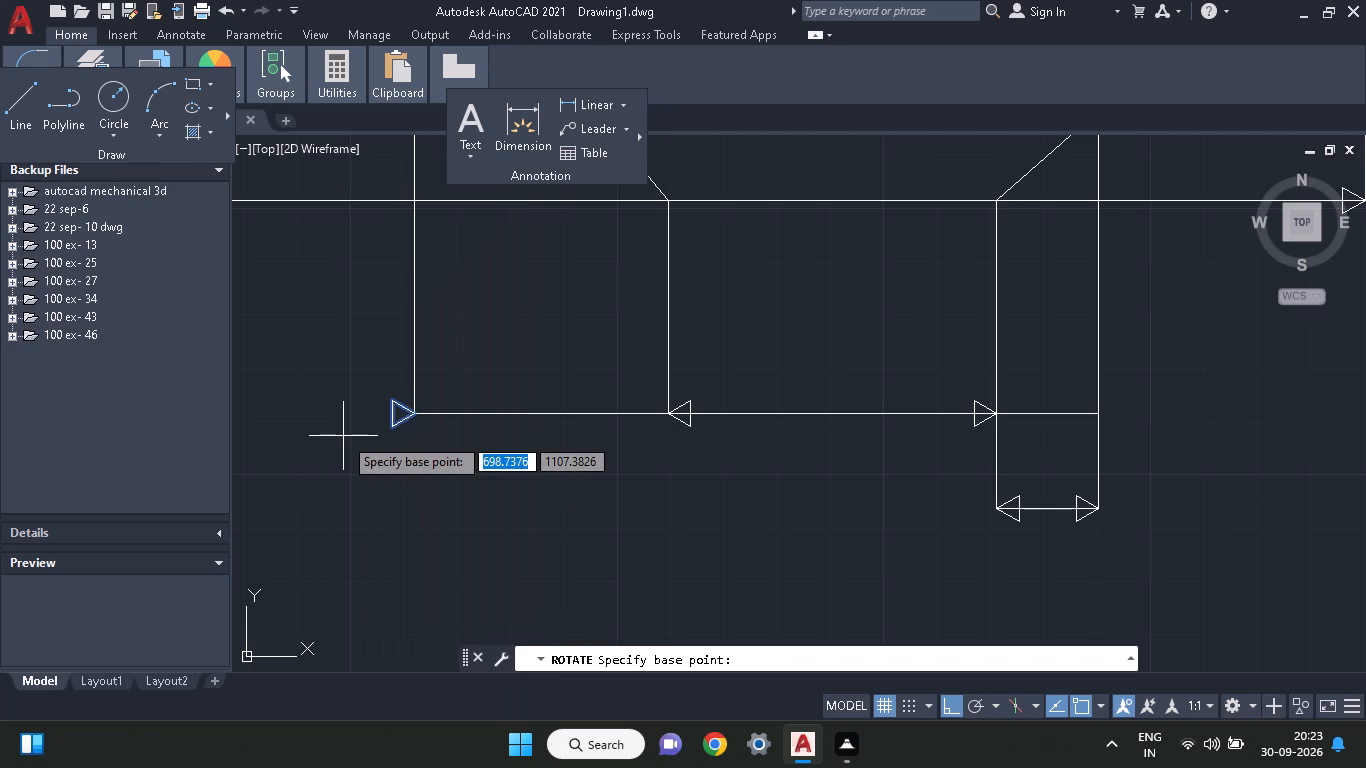
pyautogui.click(409, 418)
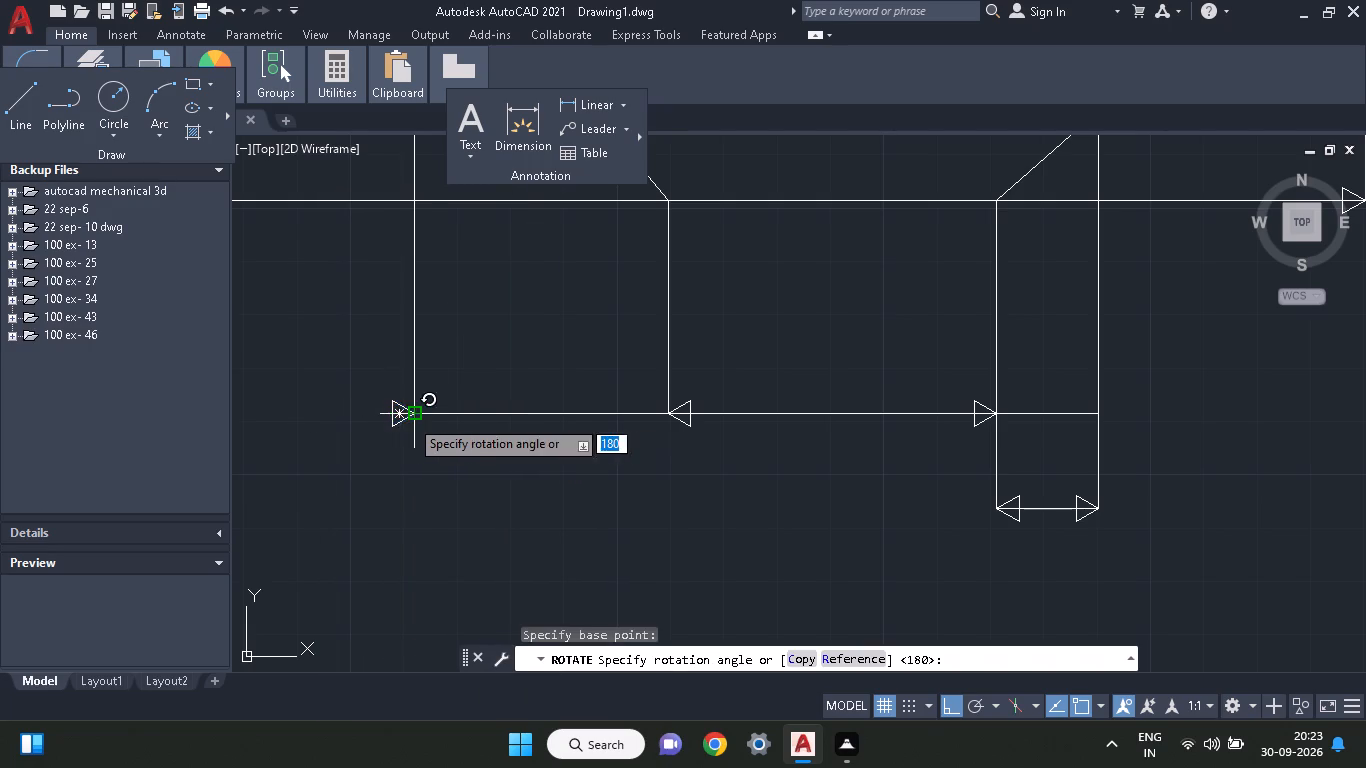
pyautogui.click(342, 394)
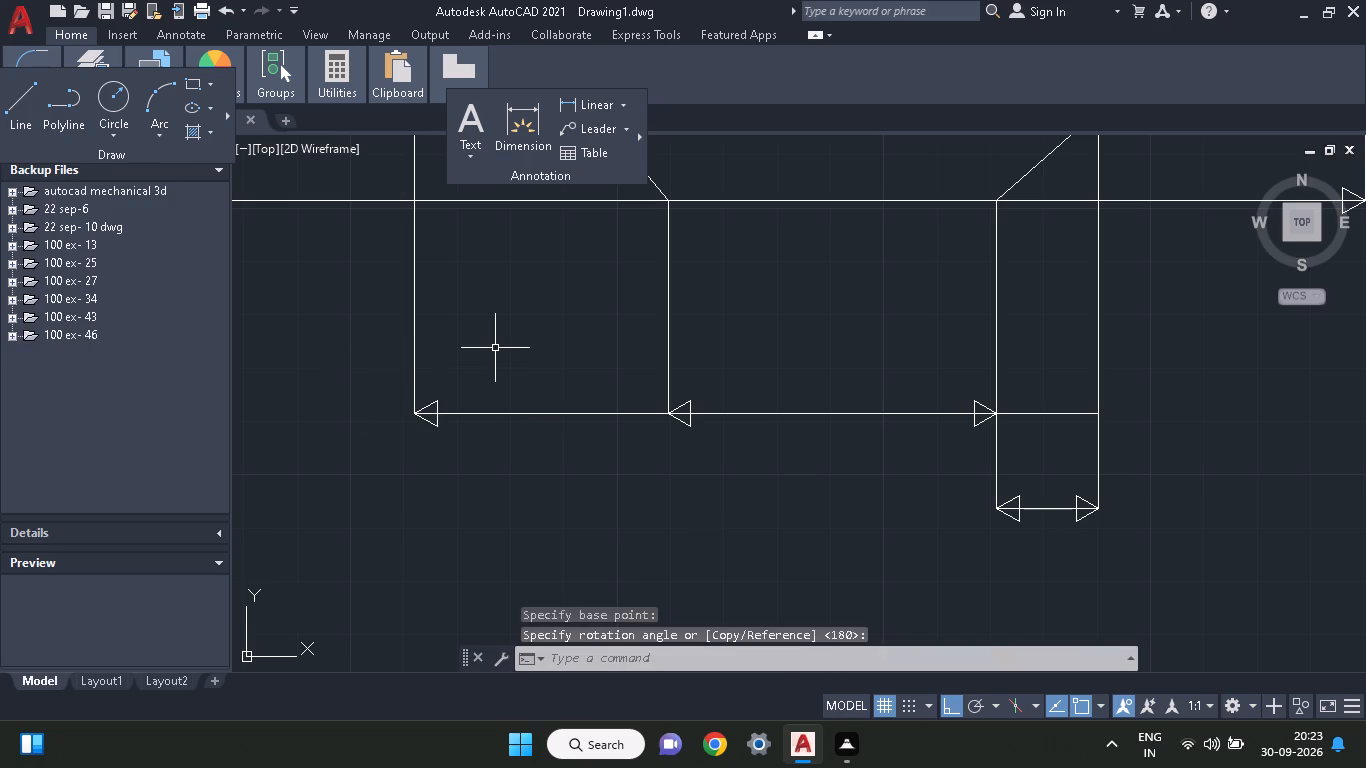
# Copy the right-pointing arrowhead below the right base corner to the end of the left base corner's vertical line.
pyautogui.click(974, 411)
pyautogui.rightClick(910, 371)
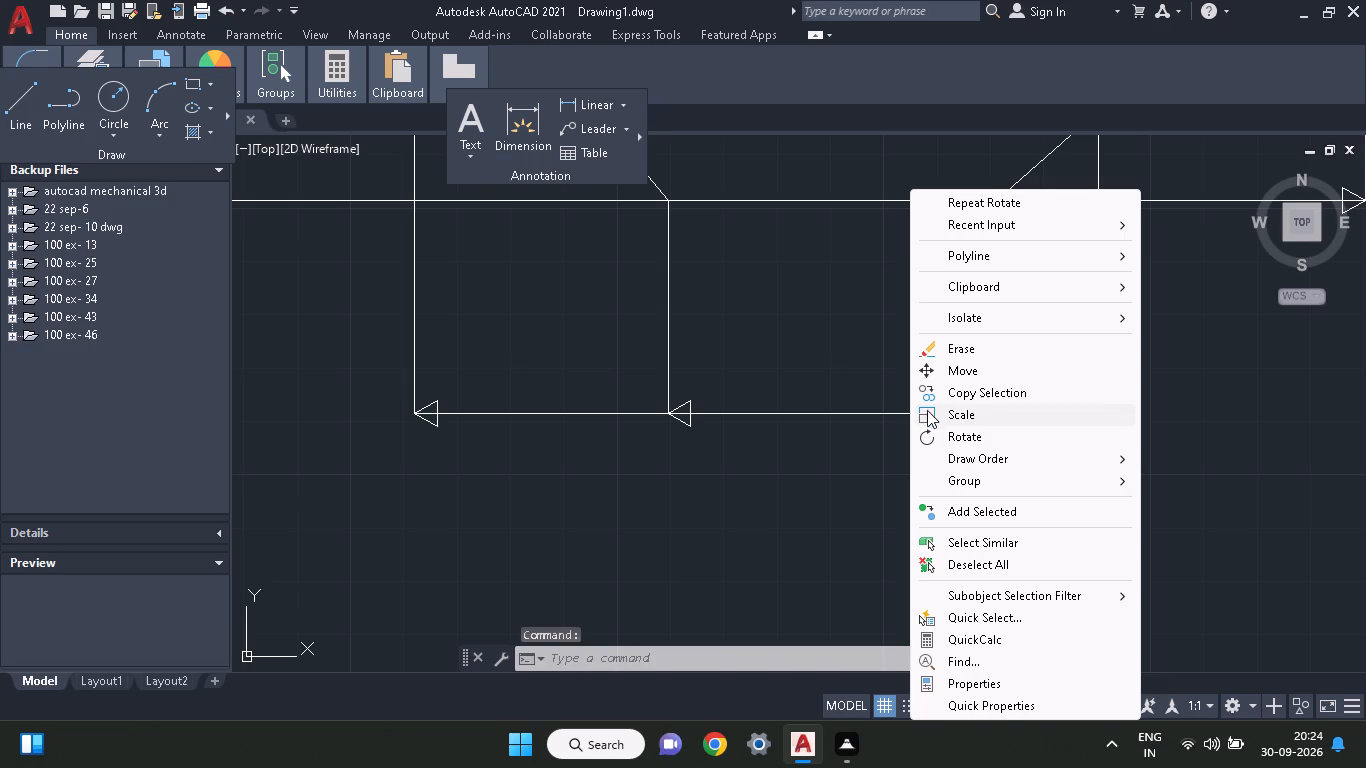
pyautogui.click(929, 392)
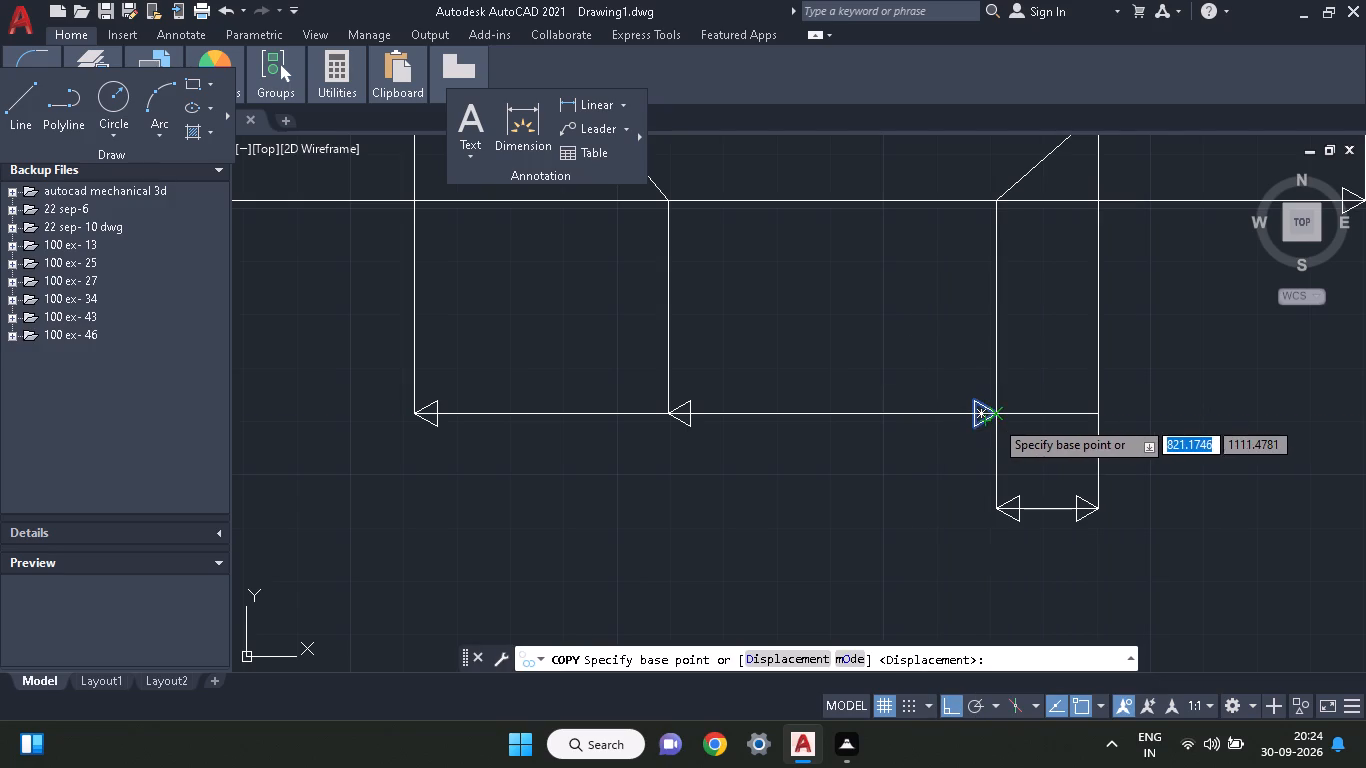
pyautogui.click(1001, 416)
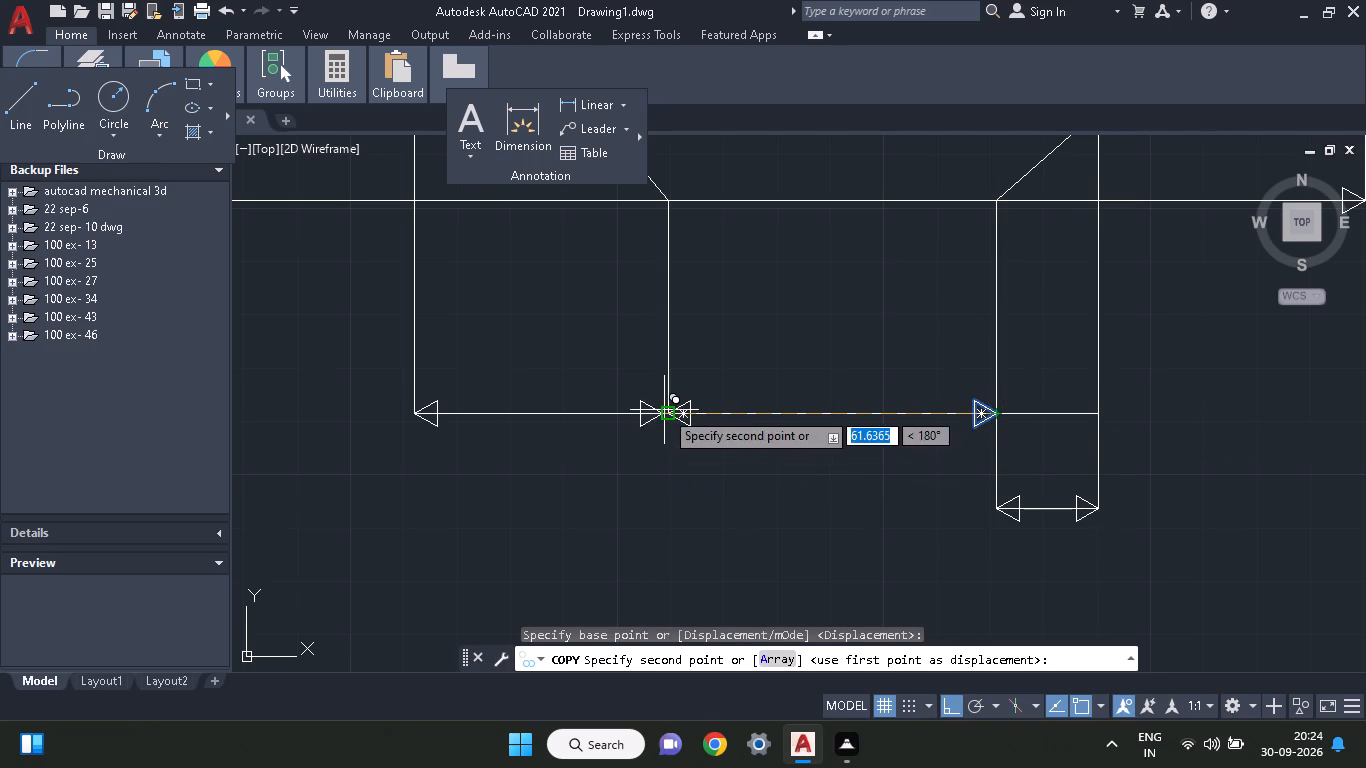
pyautogui.click(664, 410)
pyautogui.rightClick(661, 476)
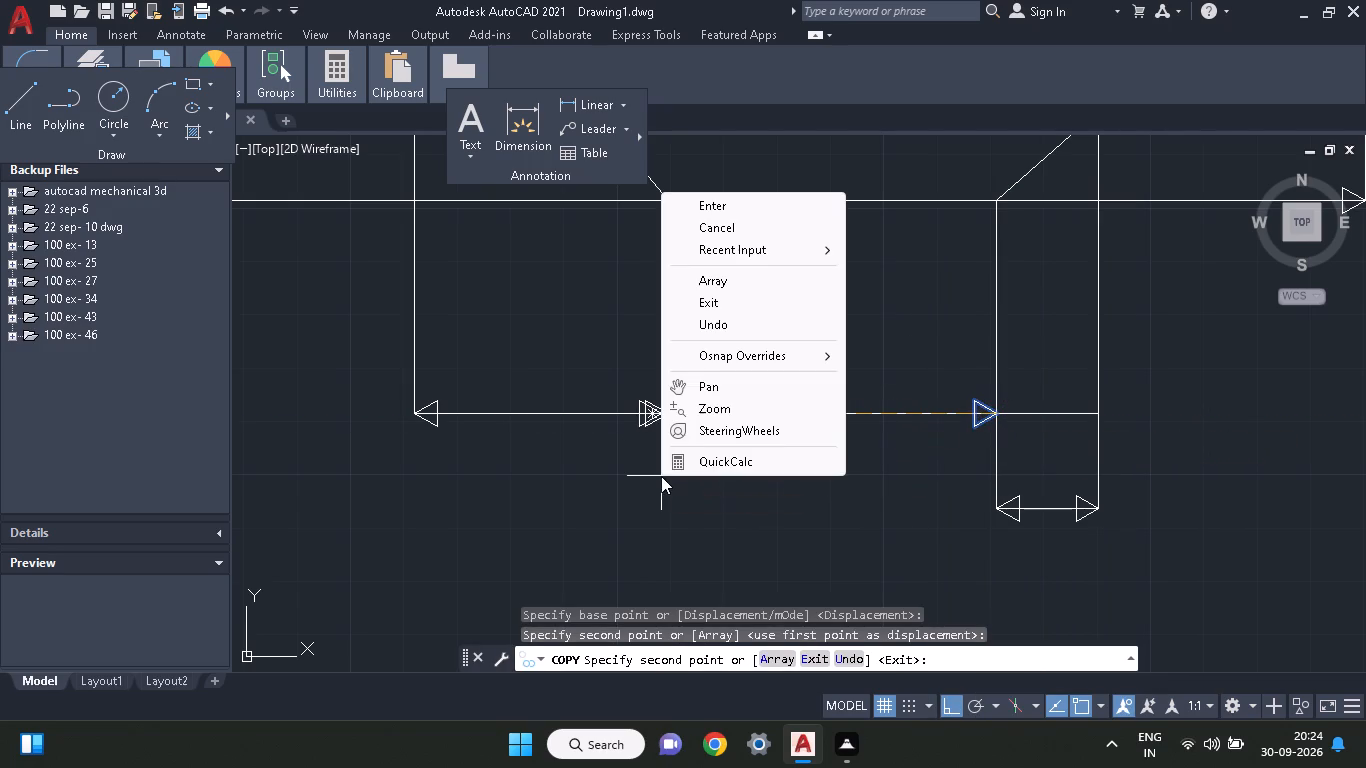
pyautogui.click(779, 210)
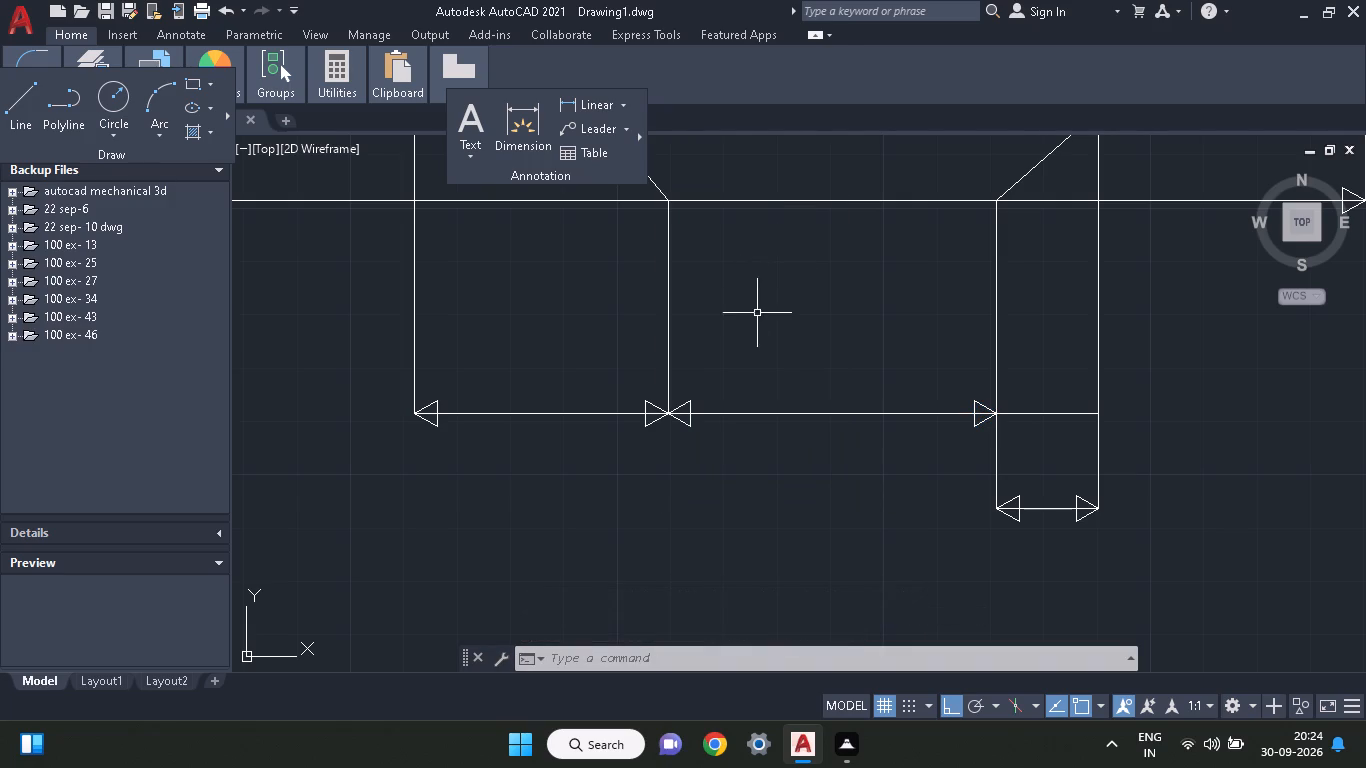
# Rotate the arrowhead at the left extension's lower corner 270° about its tip so it points down.
pyautogui.scroll(-1, 756, 303)
pyautogui.scroll(1, 756, 303)
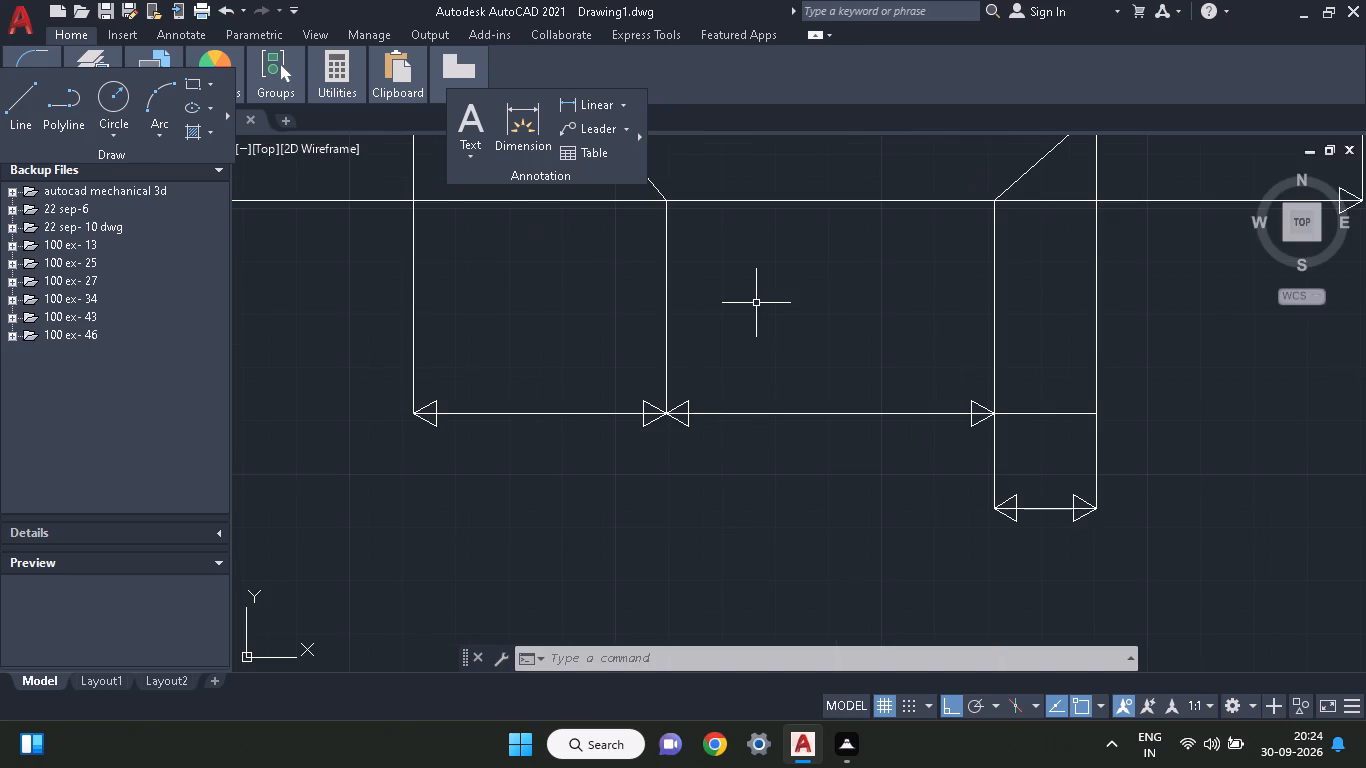
pyautogui.moveTo(756, 303); pyautogui.dragTo(899, 501, button='middle')
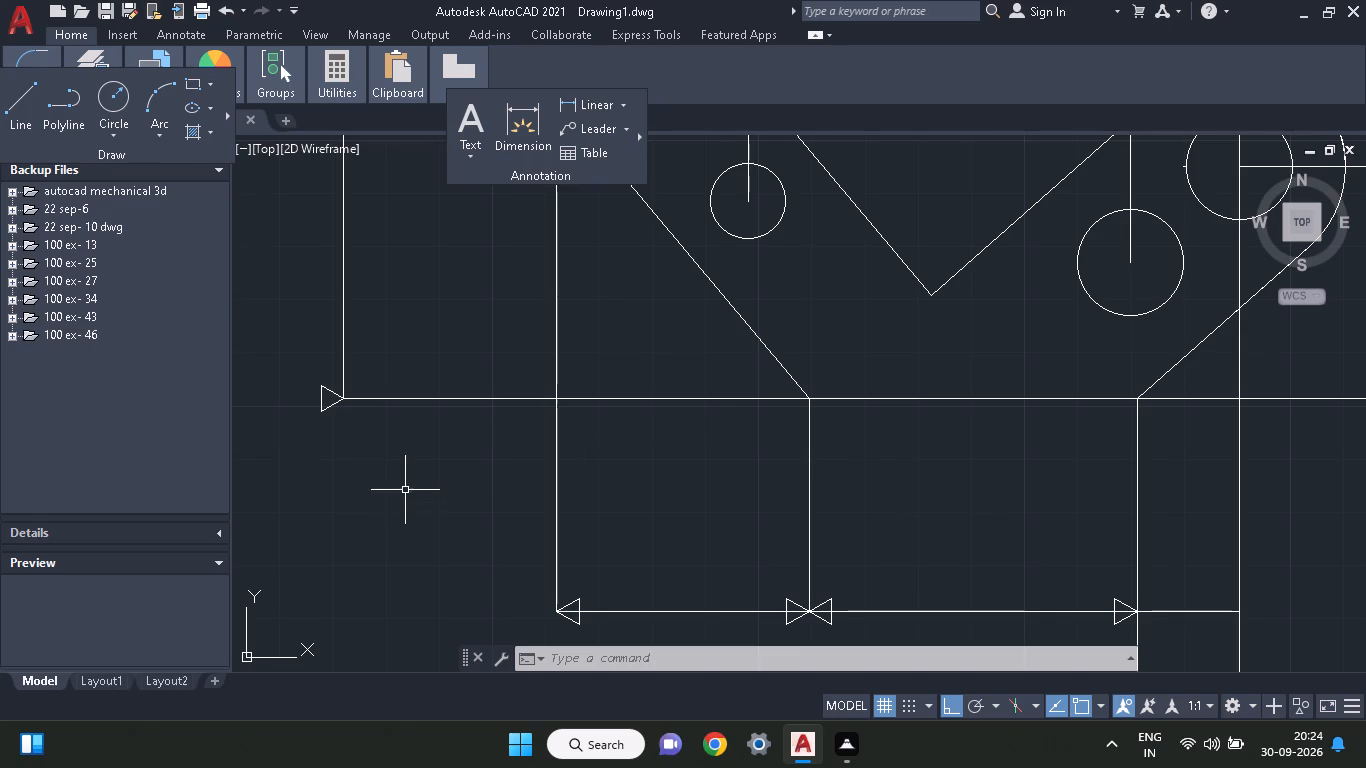
pyautogui.click(321, 407)
pyautogui.rightClick(268, 289)
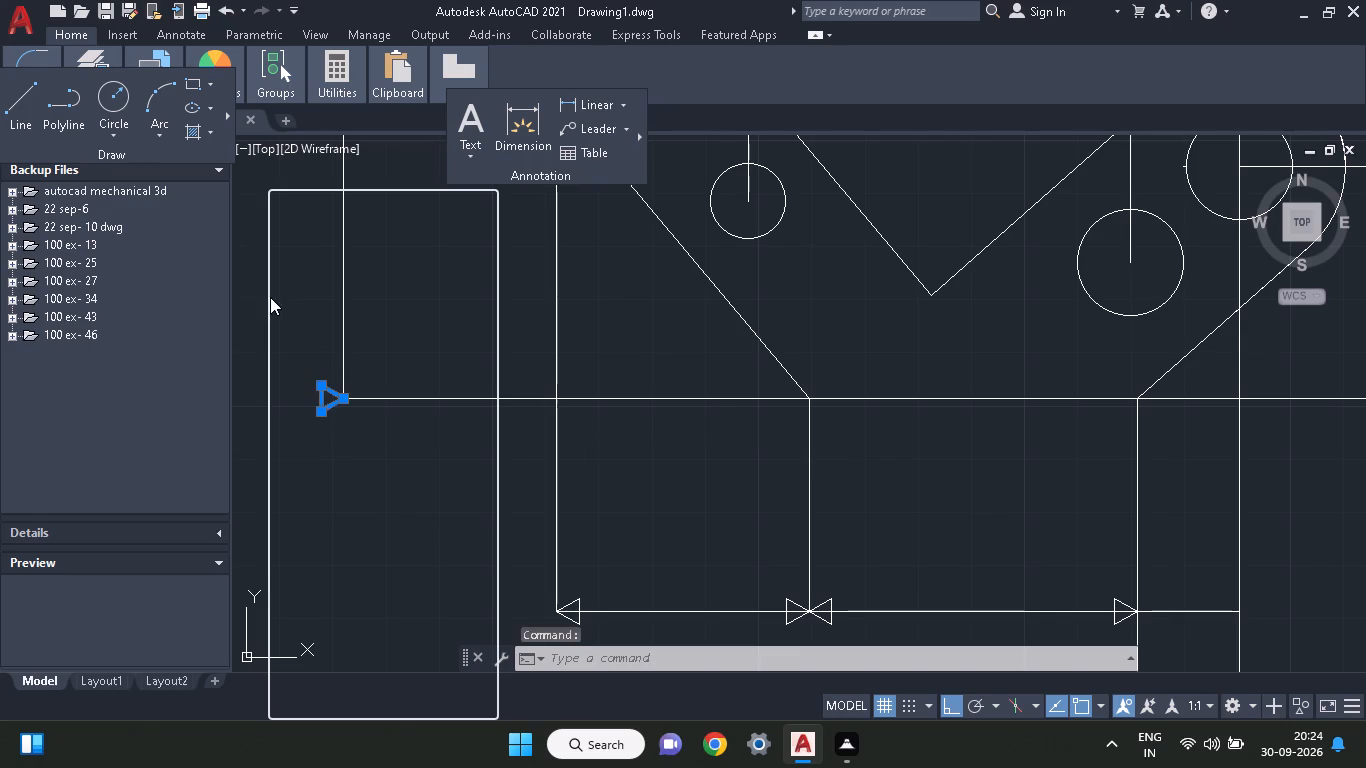
pyautogui.click(332, 447)
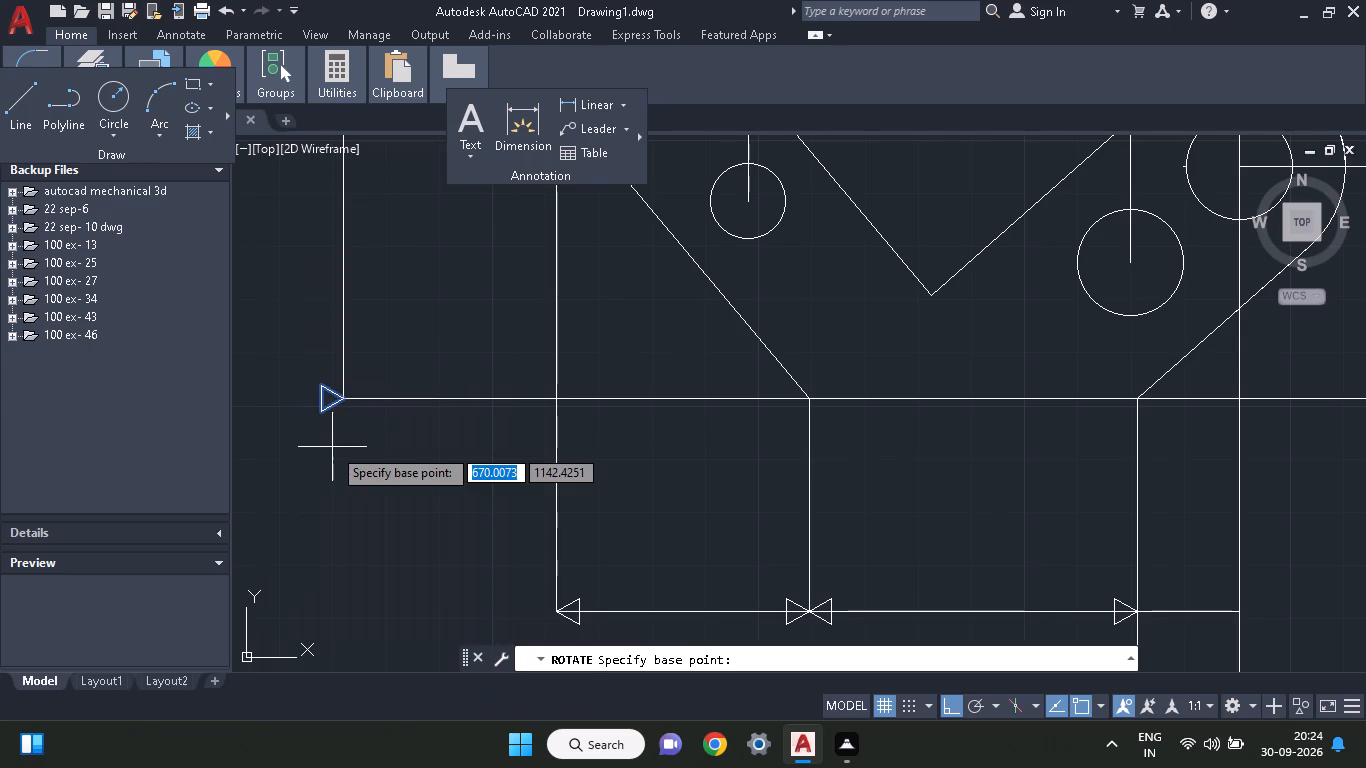
pyautogui.click(342, 402)
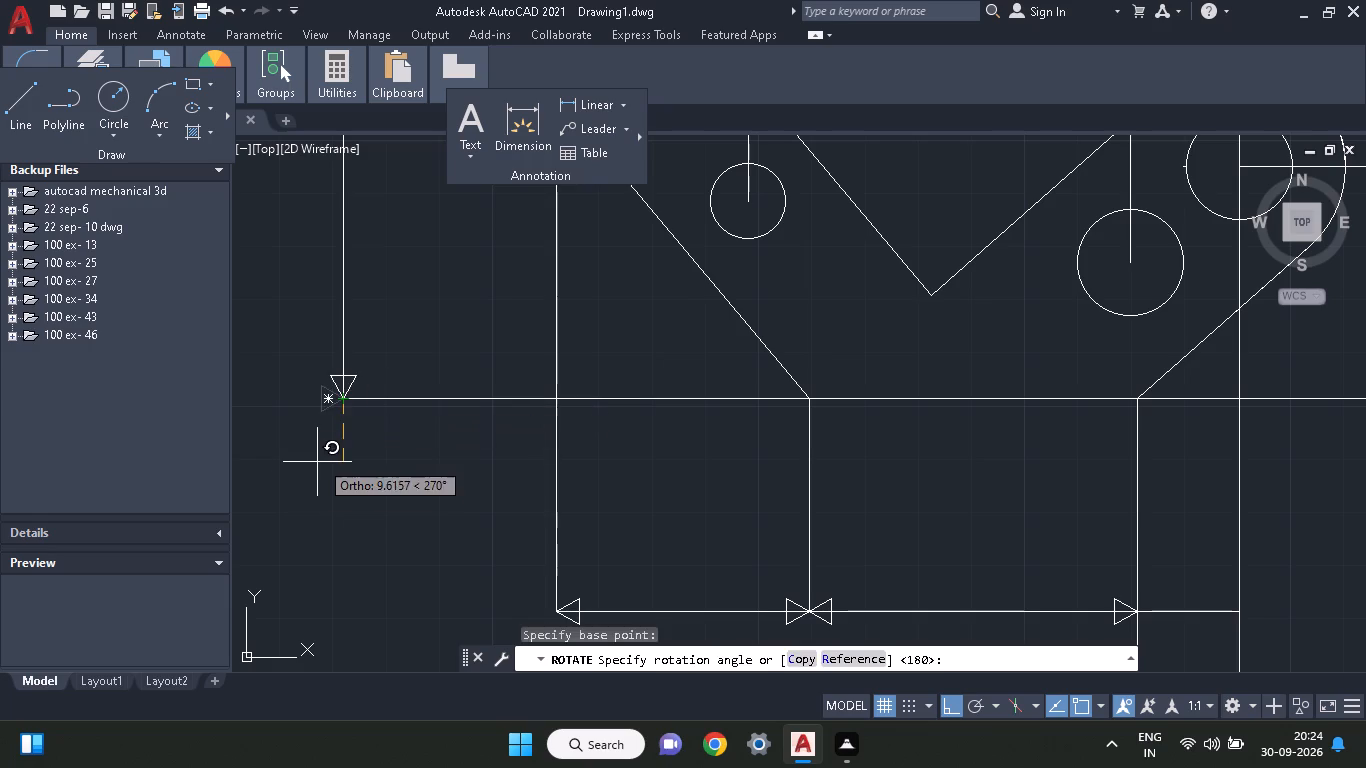
pyautogui.click(307, 476)
# Rotate the arrowhead at the left extension's upper corner about its tip so it points up.
pyautogui.moveTo(382, 281); pyautogui.dragTo(347, 592, button='middle')
pyautogui.scroll(-1, 348, 584)
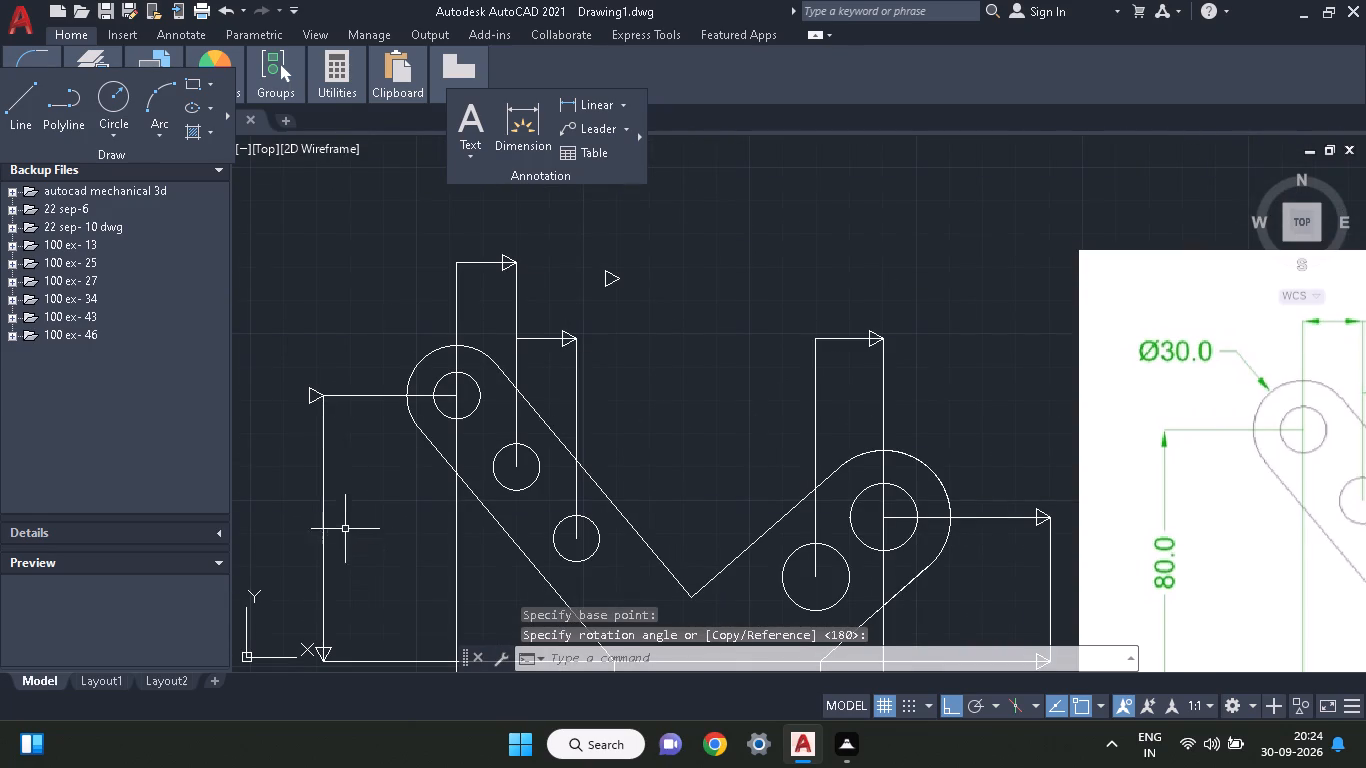
pyautogui.click(307, 396)
pyautogui.rightClick(312, 388)
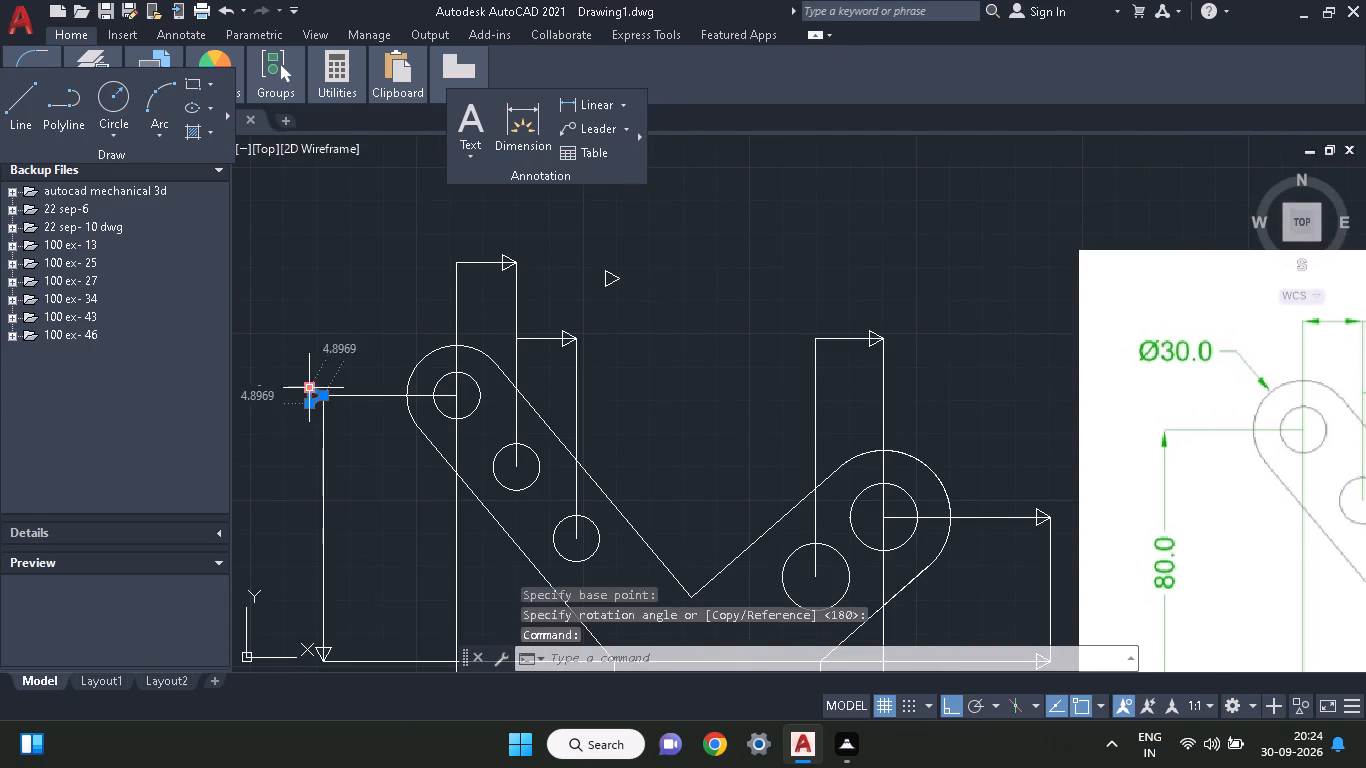
pyautogui.click(329, 438)
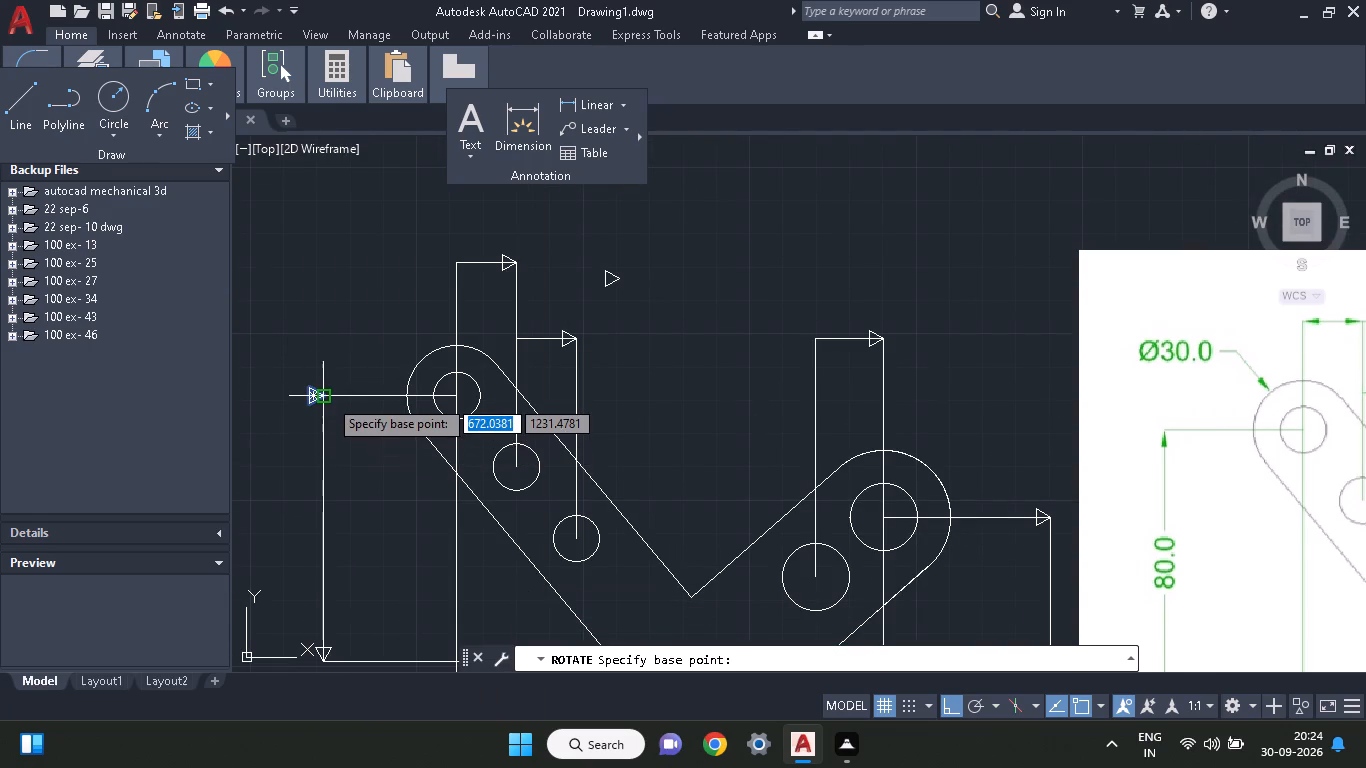
pyautogui.click(328, 398)
pyautogui.click(341, 280)
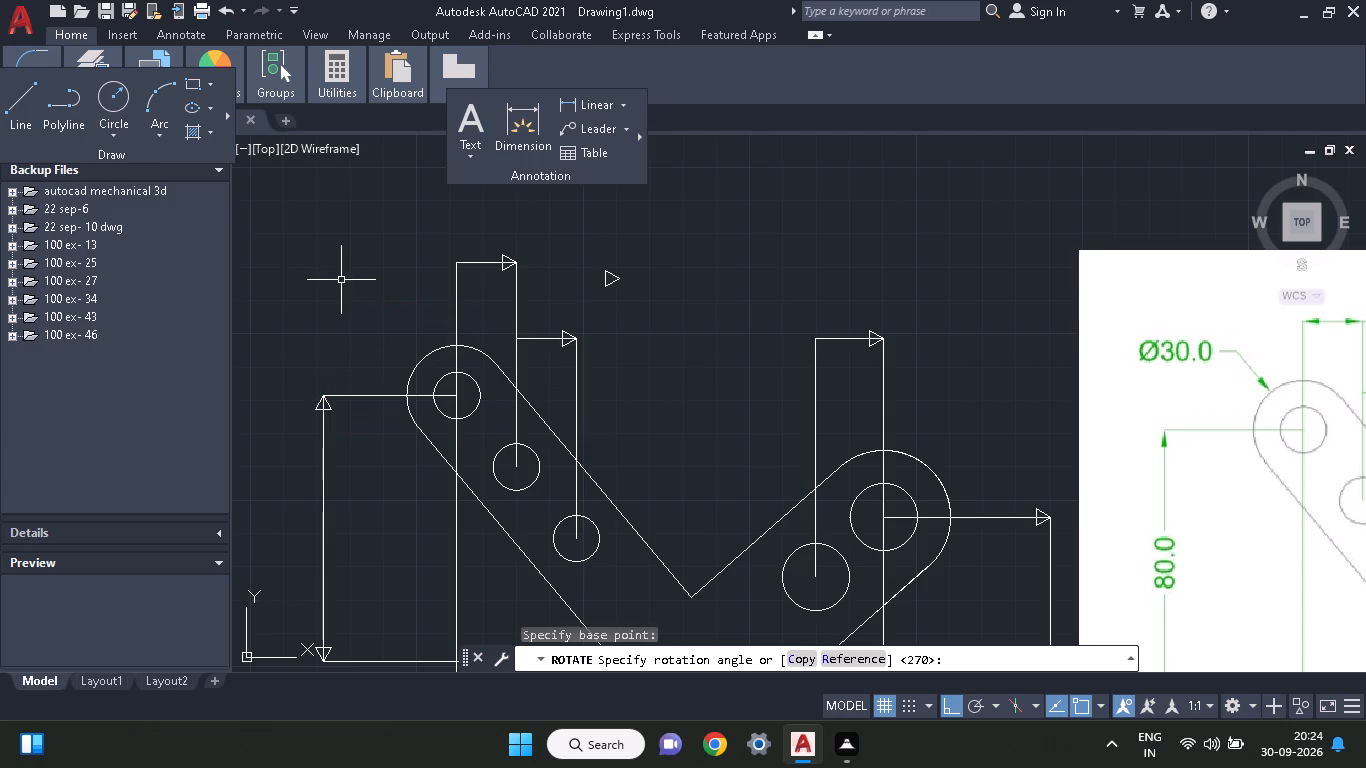
# Copy the loose right-pointing arrowhead by its tip to the left ends of the three horizontal dimension lines above the bracket arms.
pyautogui.scroll(1, 341, 280)
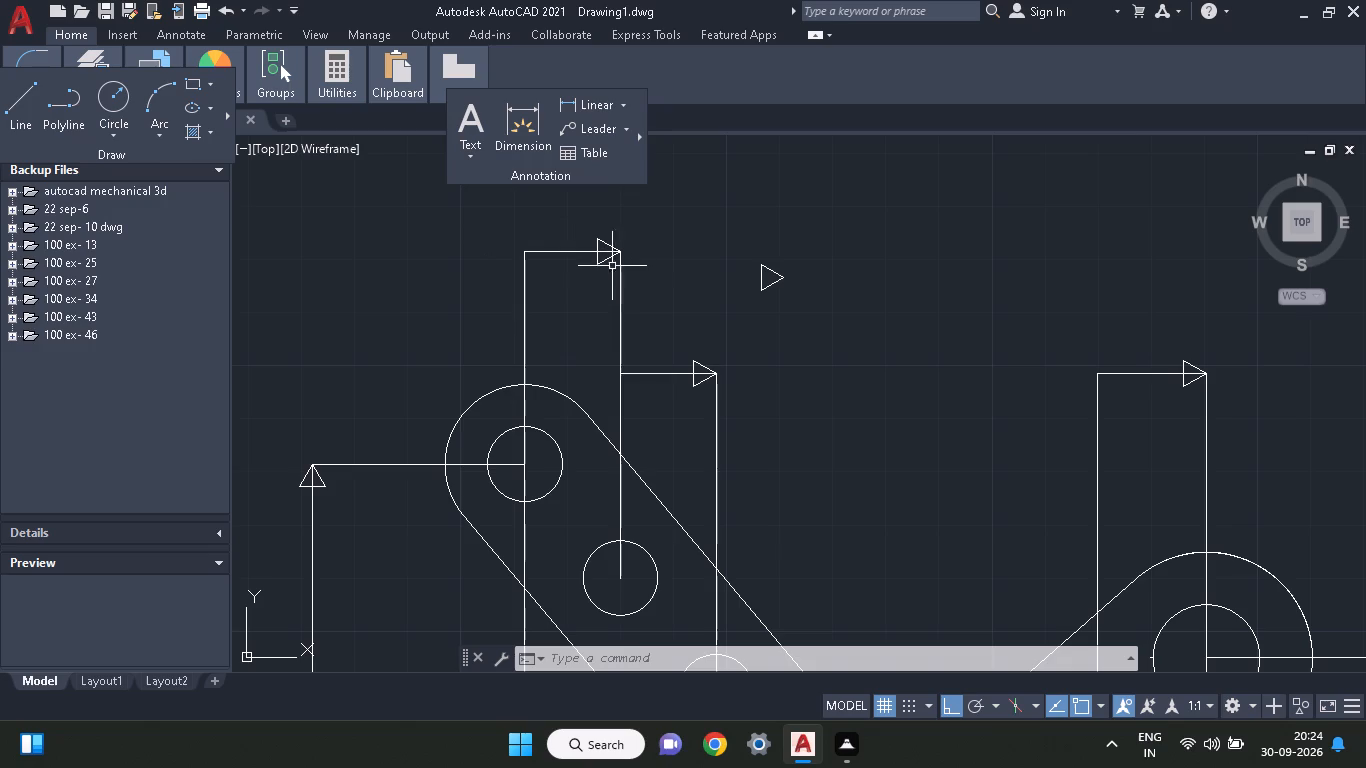
pyautogui.click(763, 280)
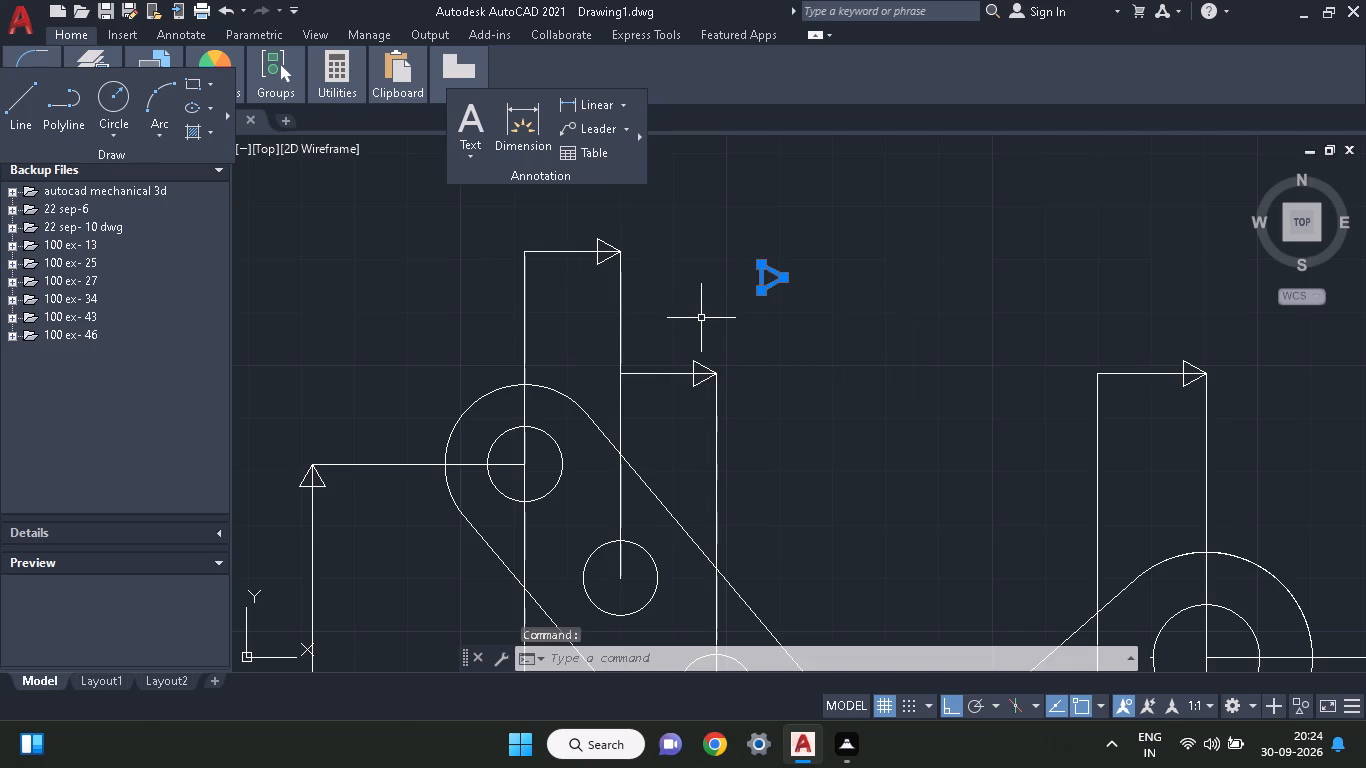
pyautogui.rightClick(701, 318)
pyautogui.click(770, 402)
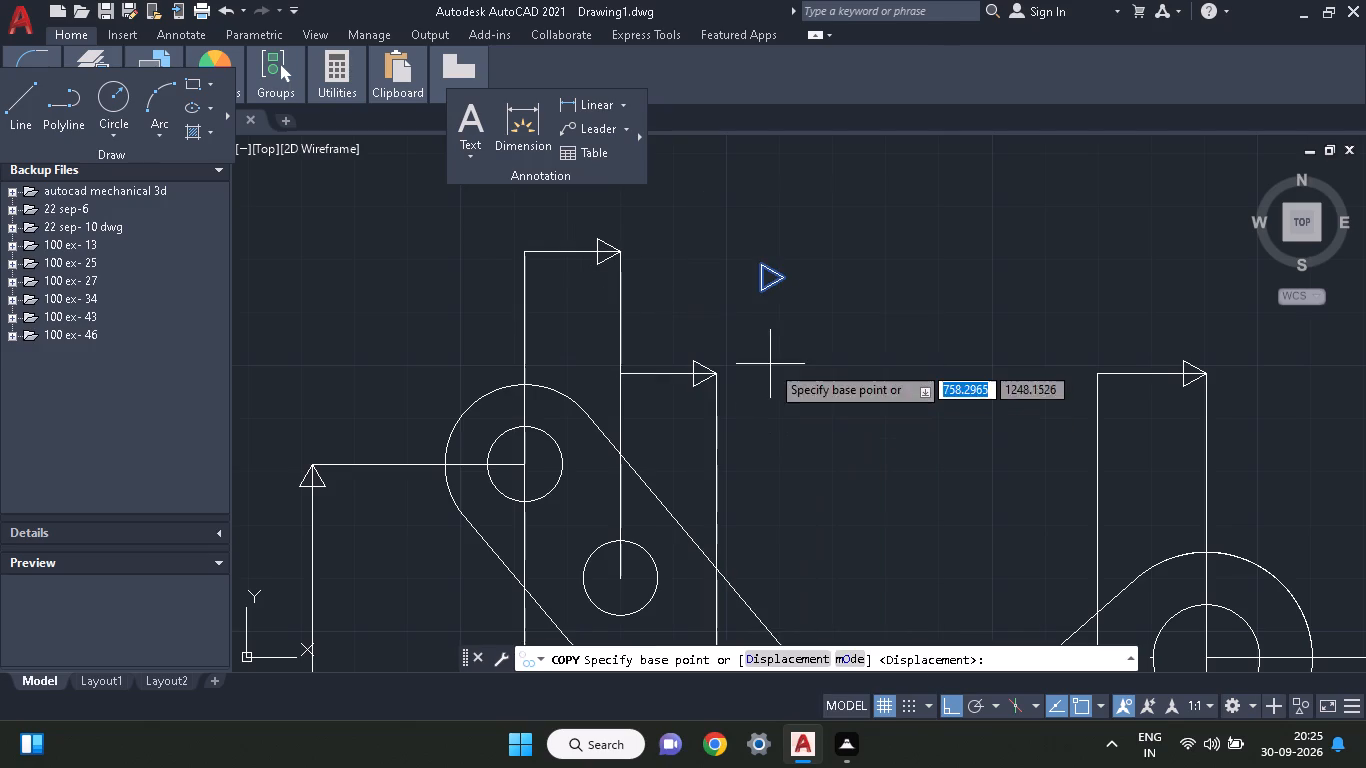
pyautogui.click(779, 278)
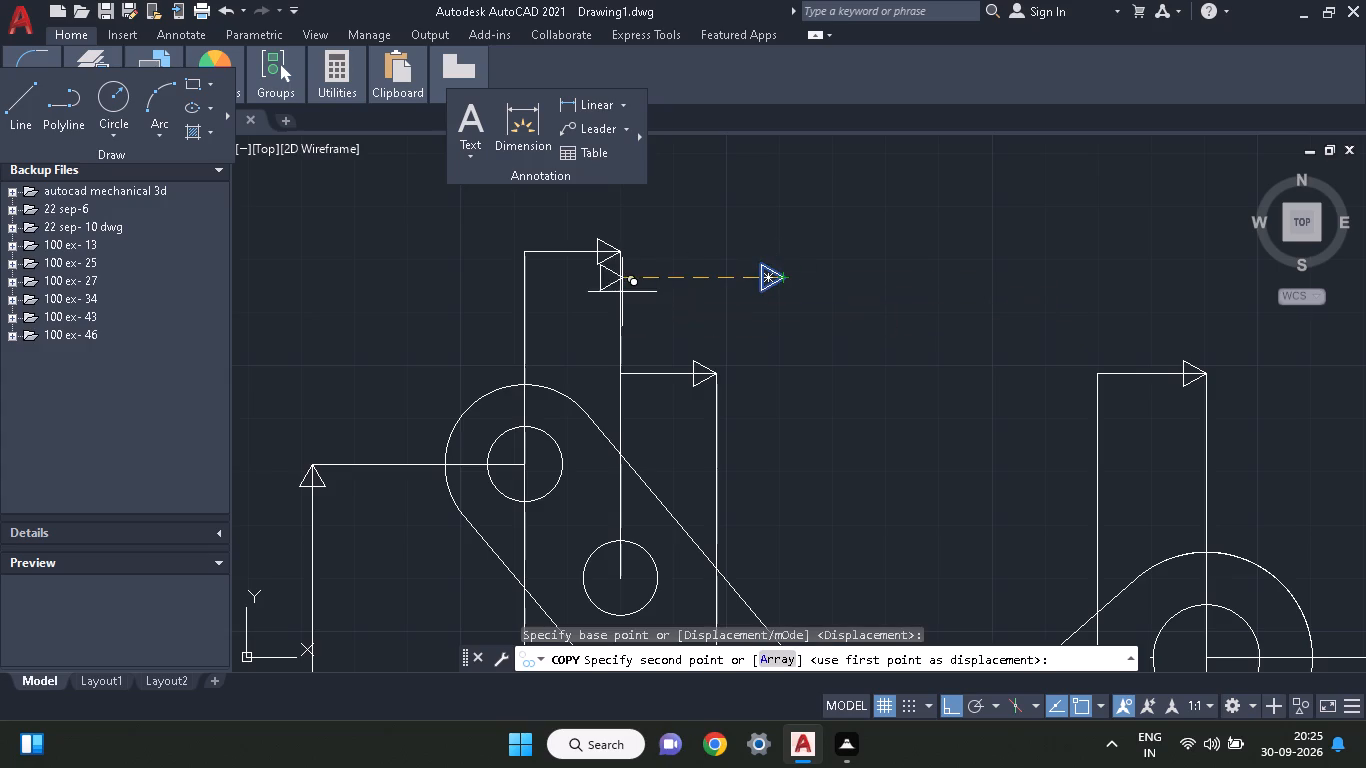
pyautogui.click(528, 255)
pyautogui.click(620, 372)
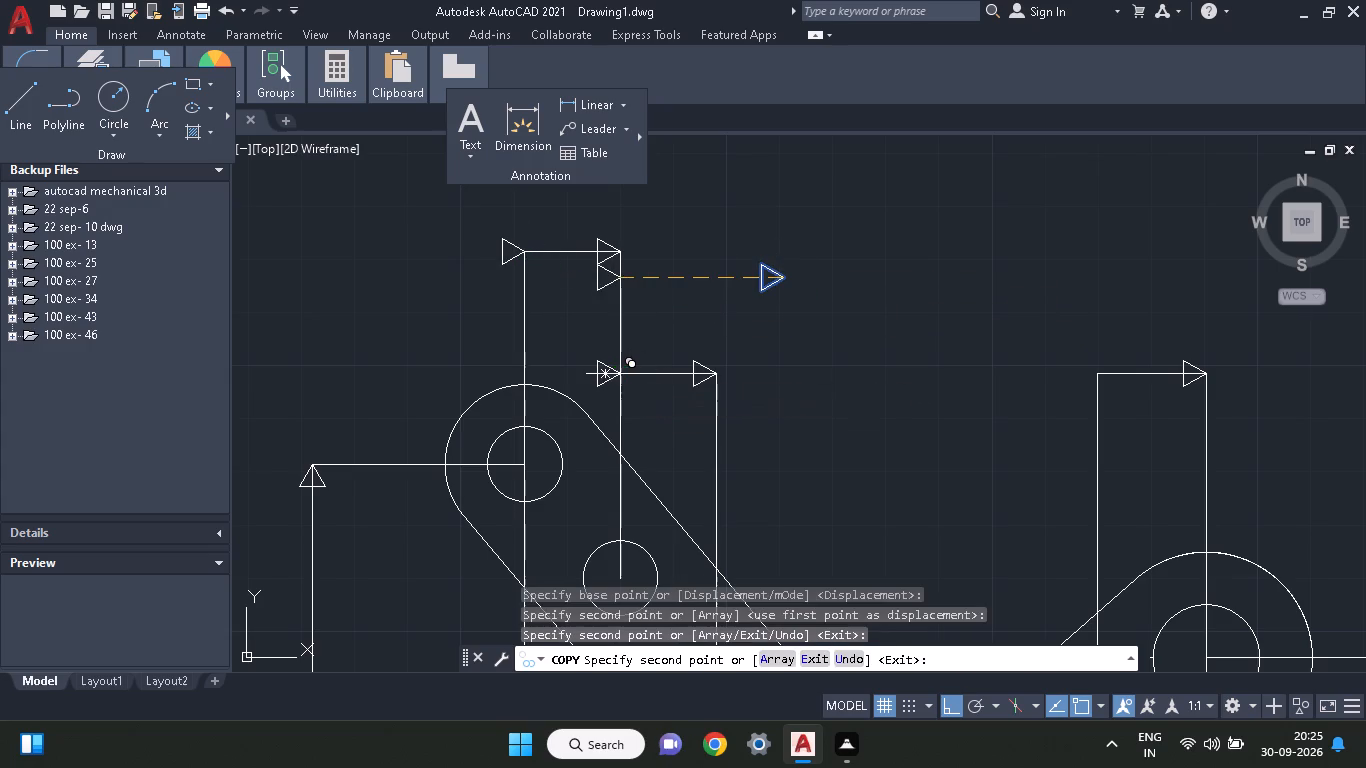
pyautogui.click(1098, 369)
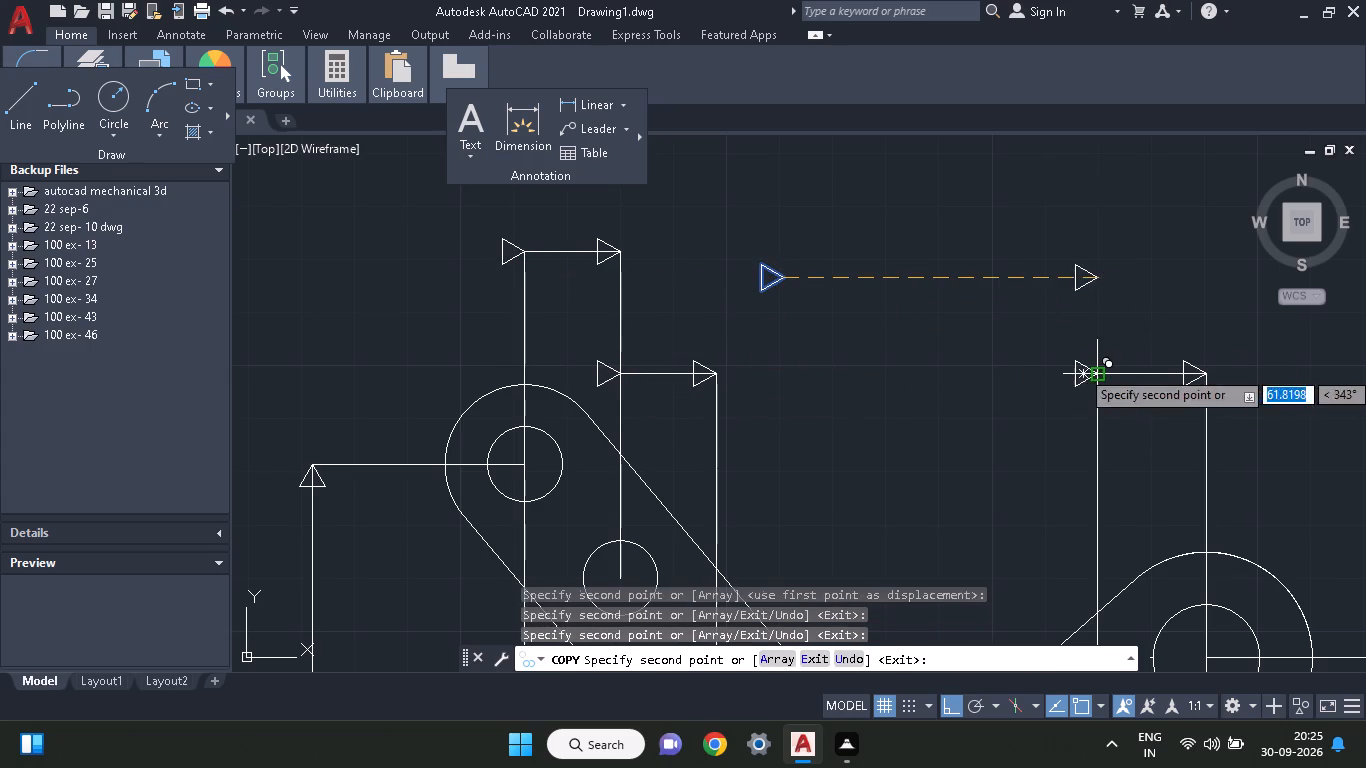
pyautogui.rightClick(840, 403)
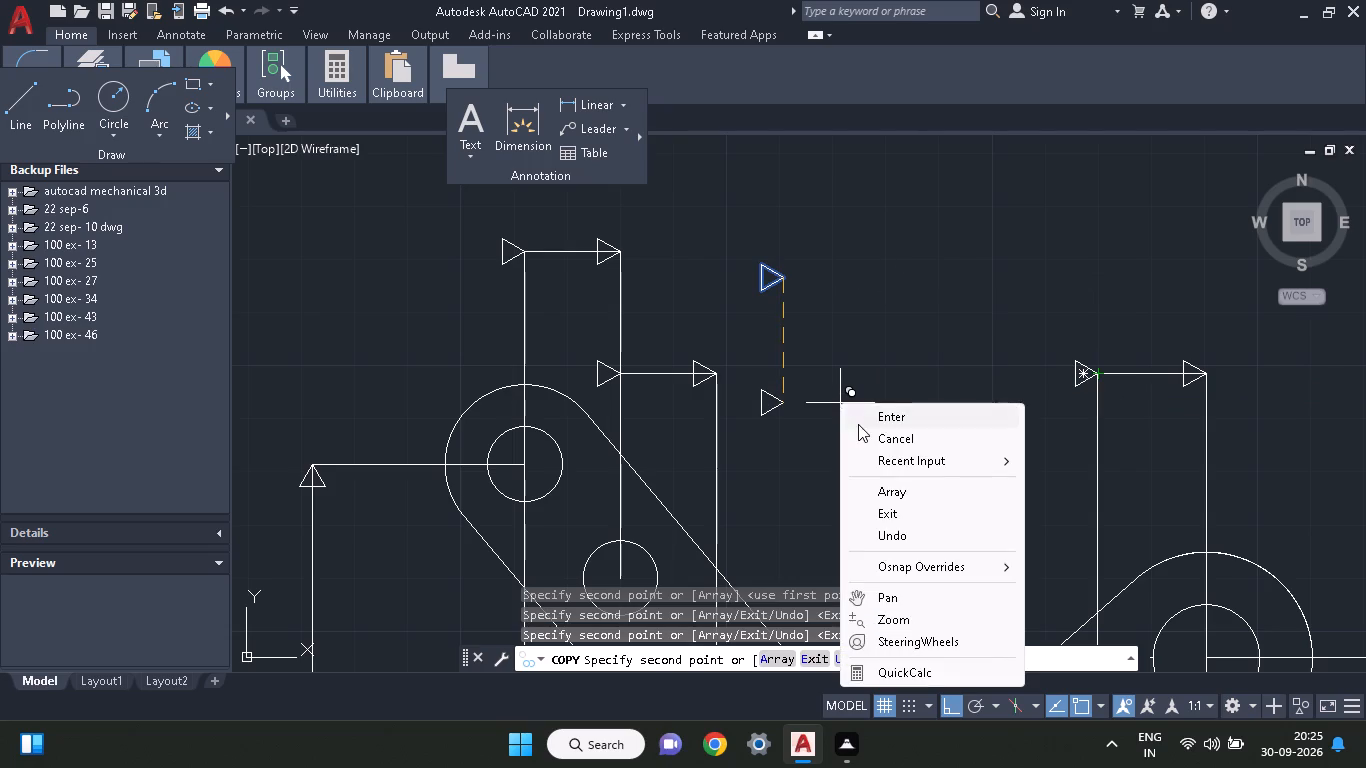
pyautogui.click(858, 424)
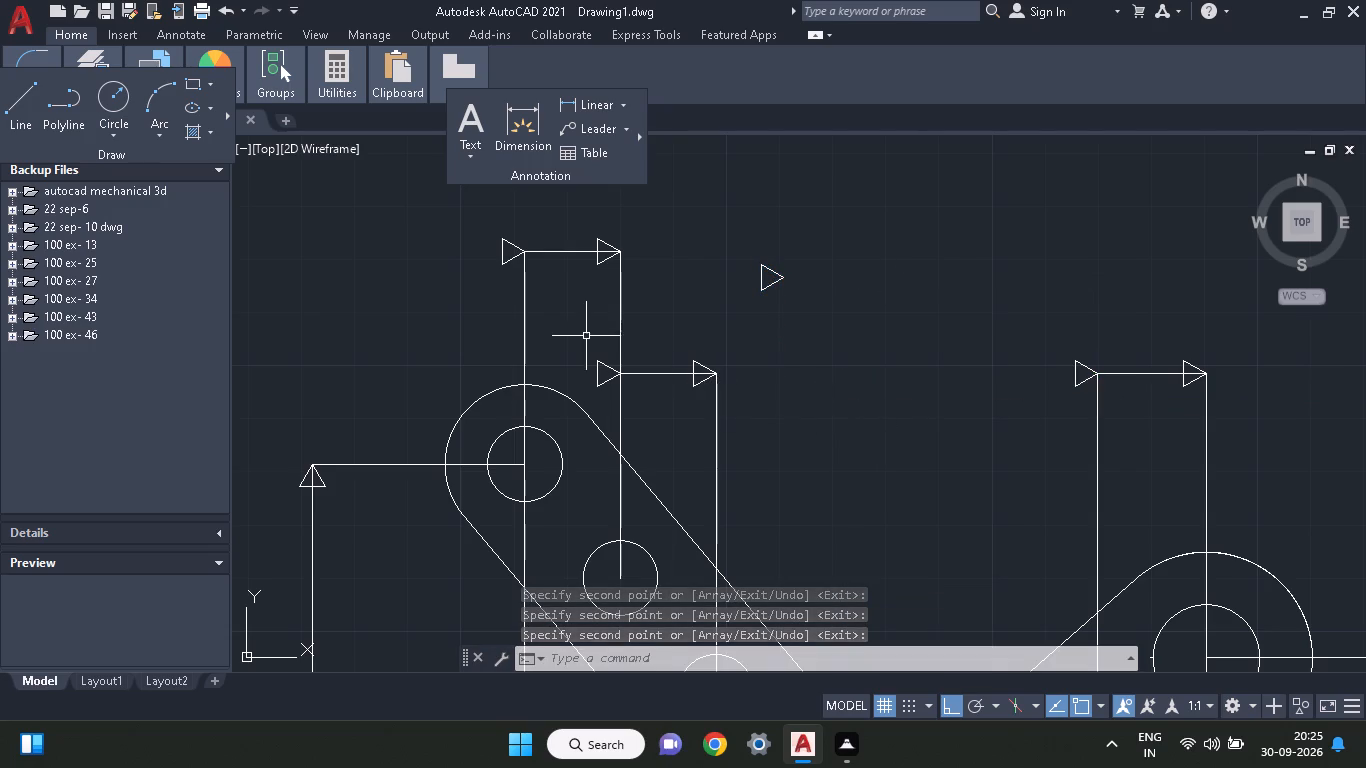
# Rotate the arrowhead at the left end of the topmost dimension line 180° about its tip so it points left.
pyautogui.click(503, 256)
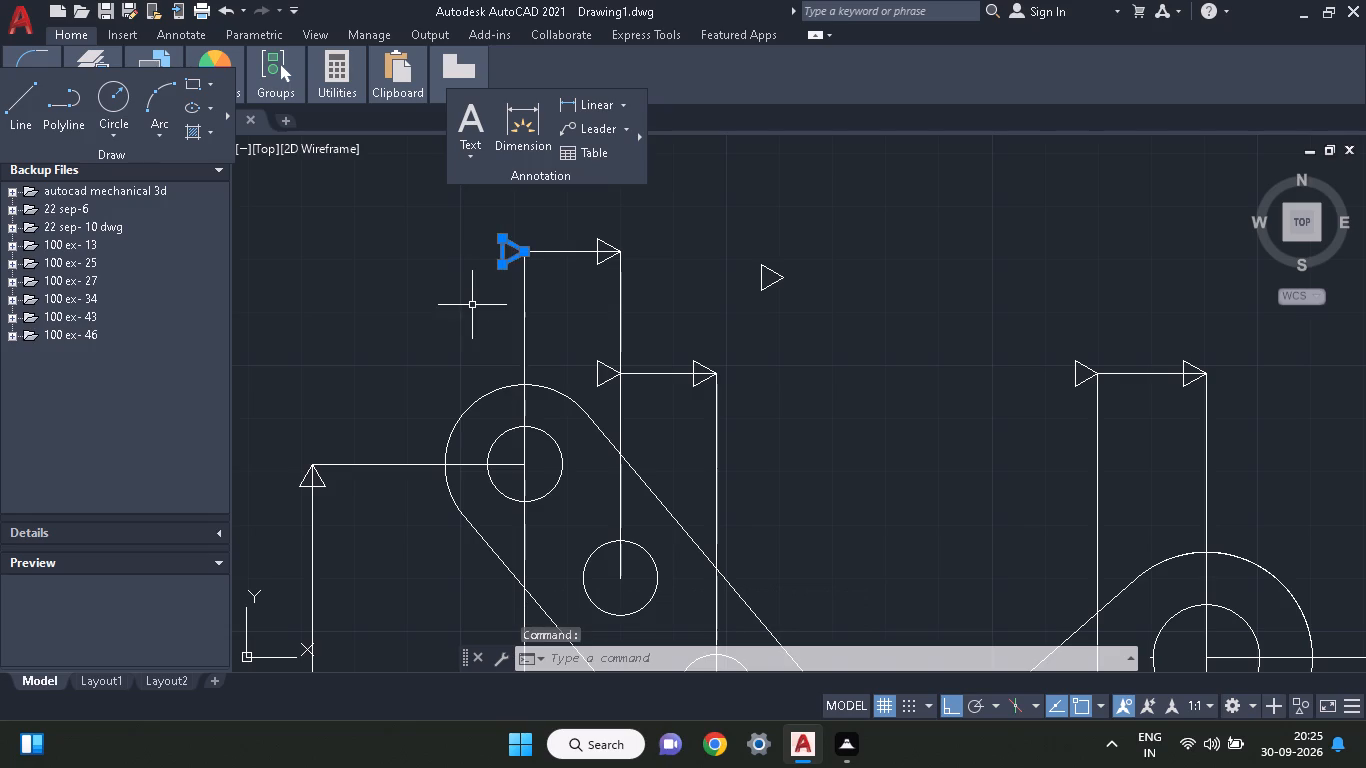
pyautogui.rightClick(472, 305)
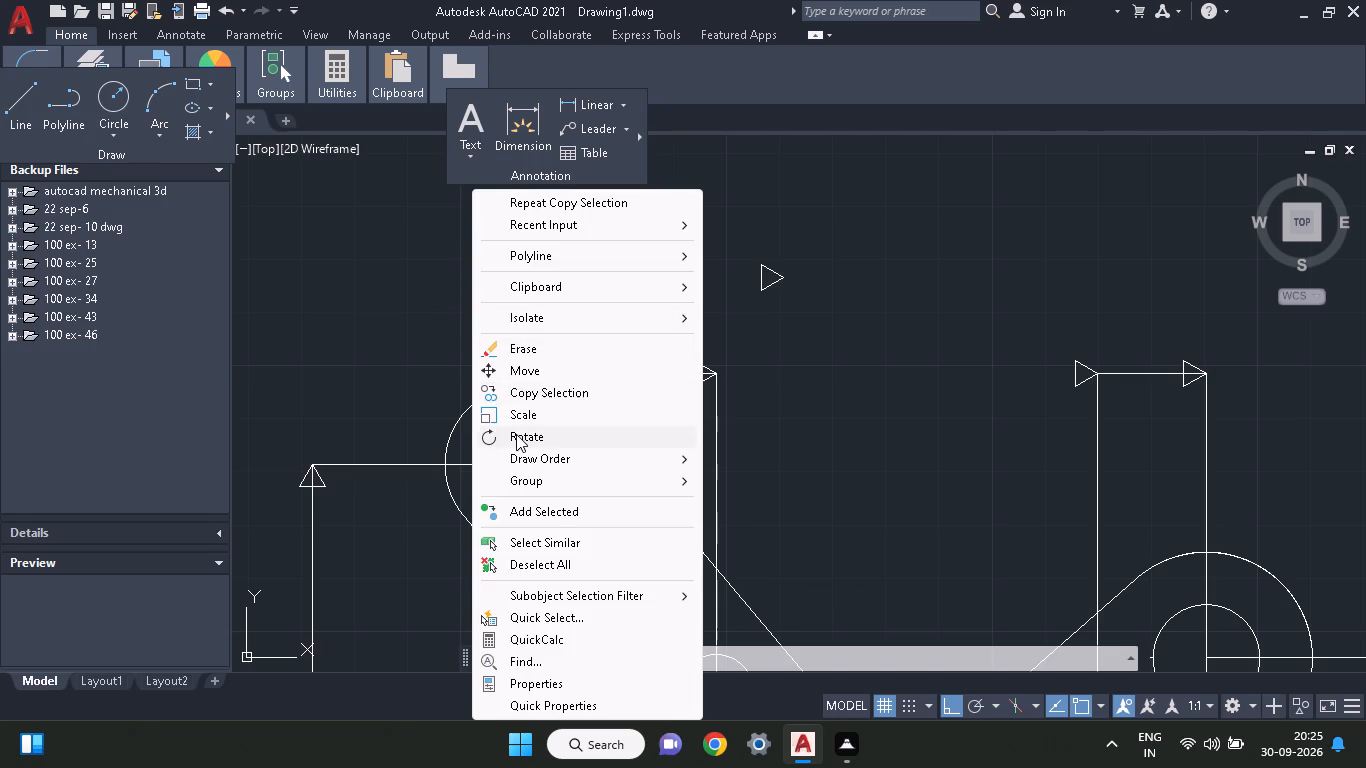
pyautogui.click(516, 434)
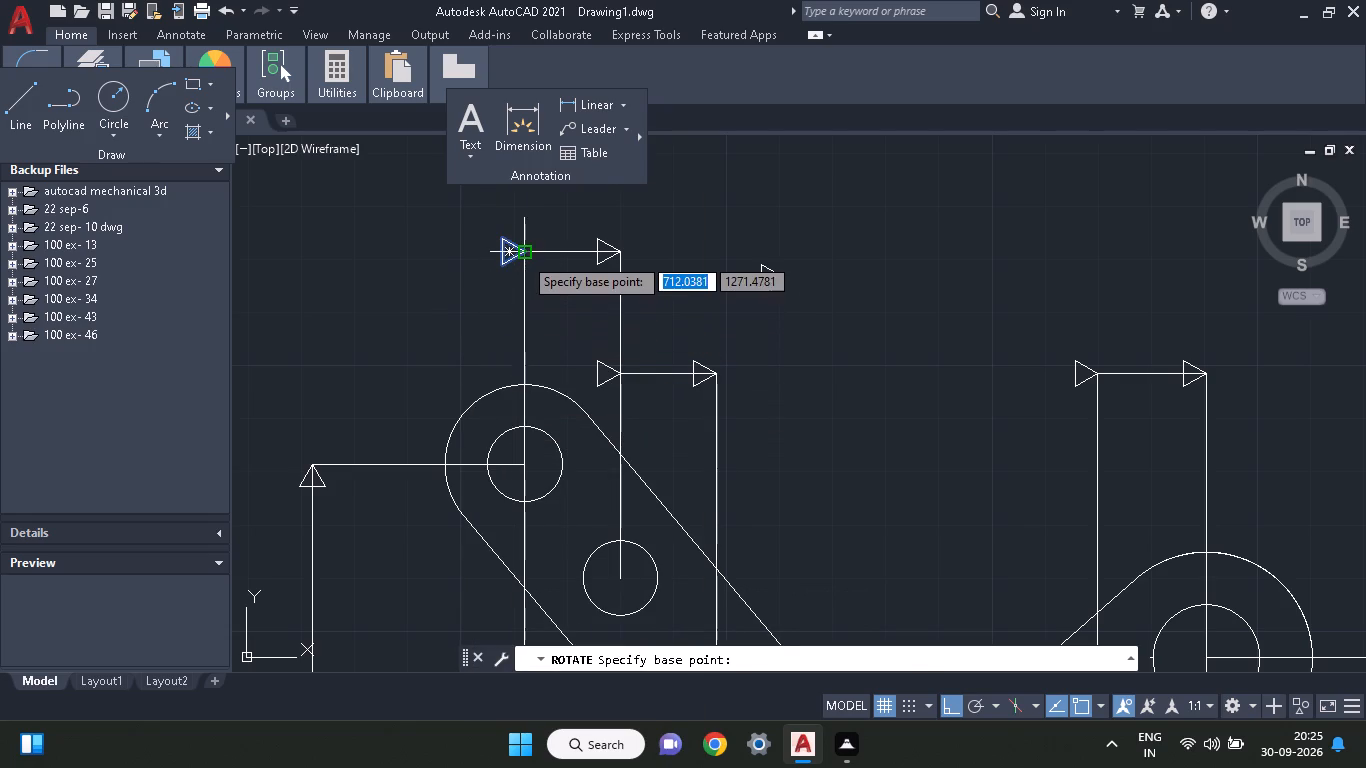
pyautogui.click(523, 256)
pyautogui.click(437, 321)
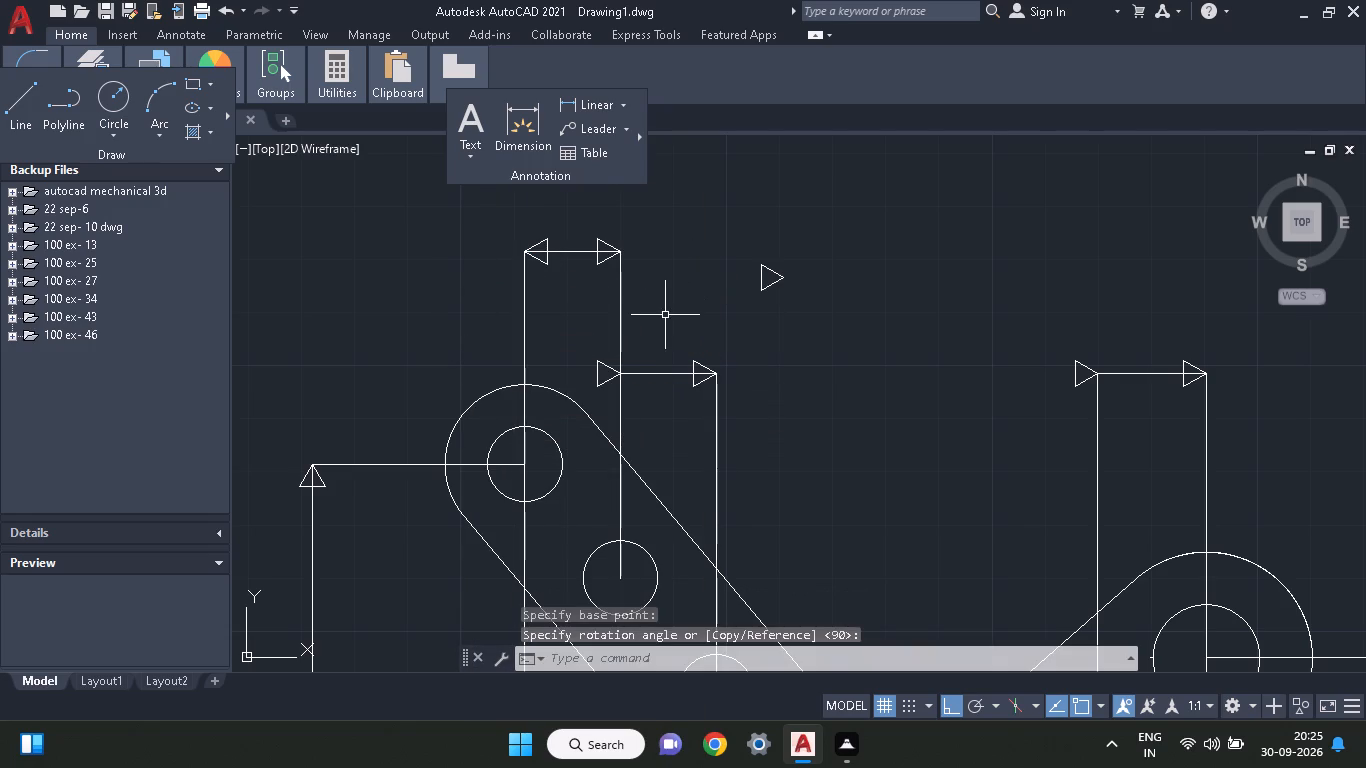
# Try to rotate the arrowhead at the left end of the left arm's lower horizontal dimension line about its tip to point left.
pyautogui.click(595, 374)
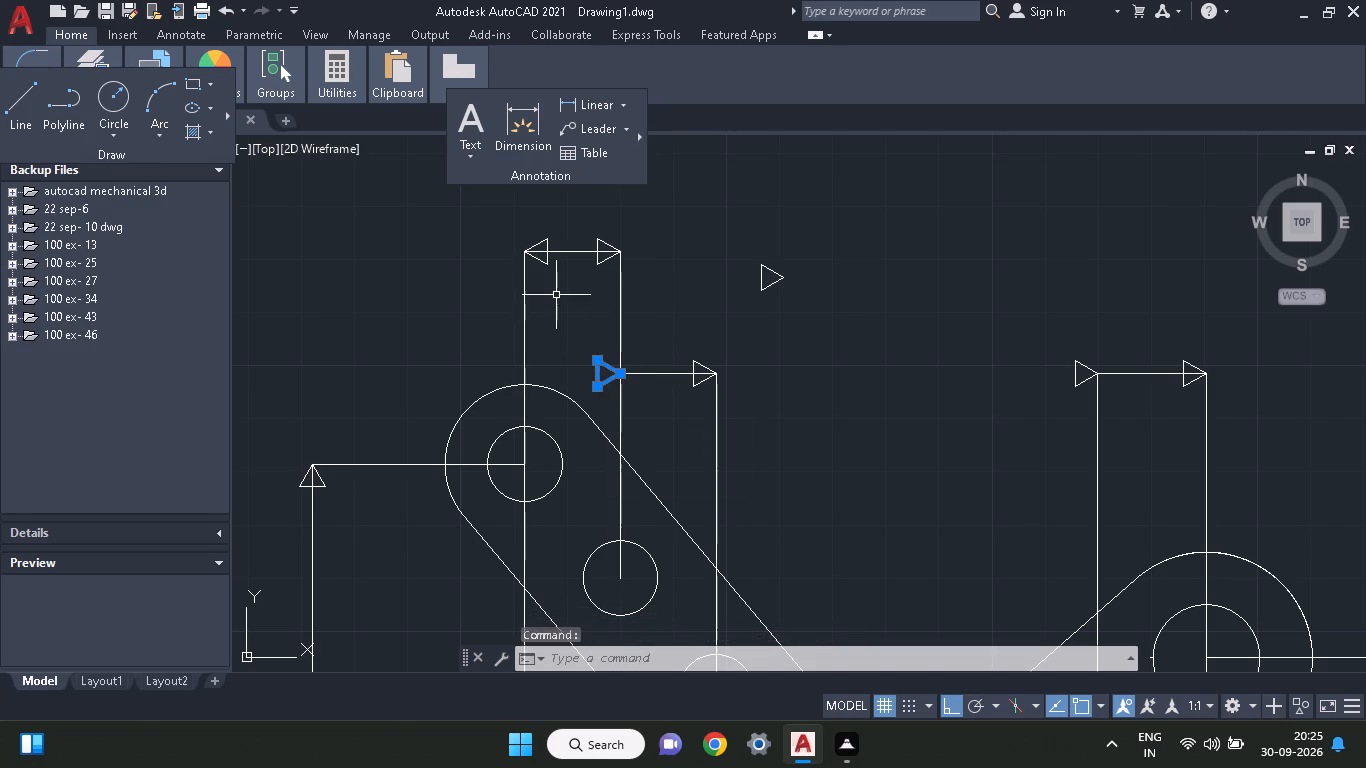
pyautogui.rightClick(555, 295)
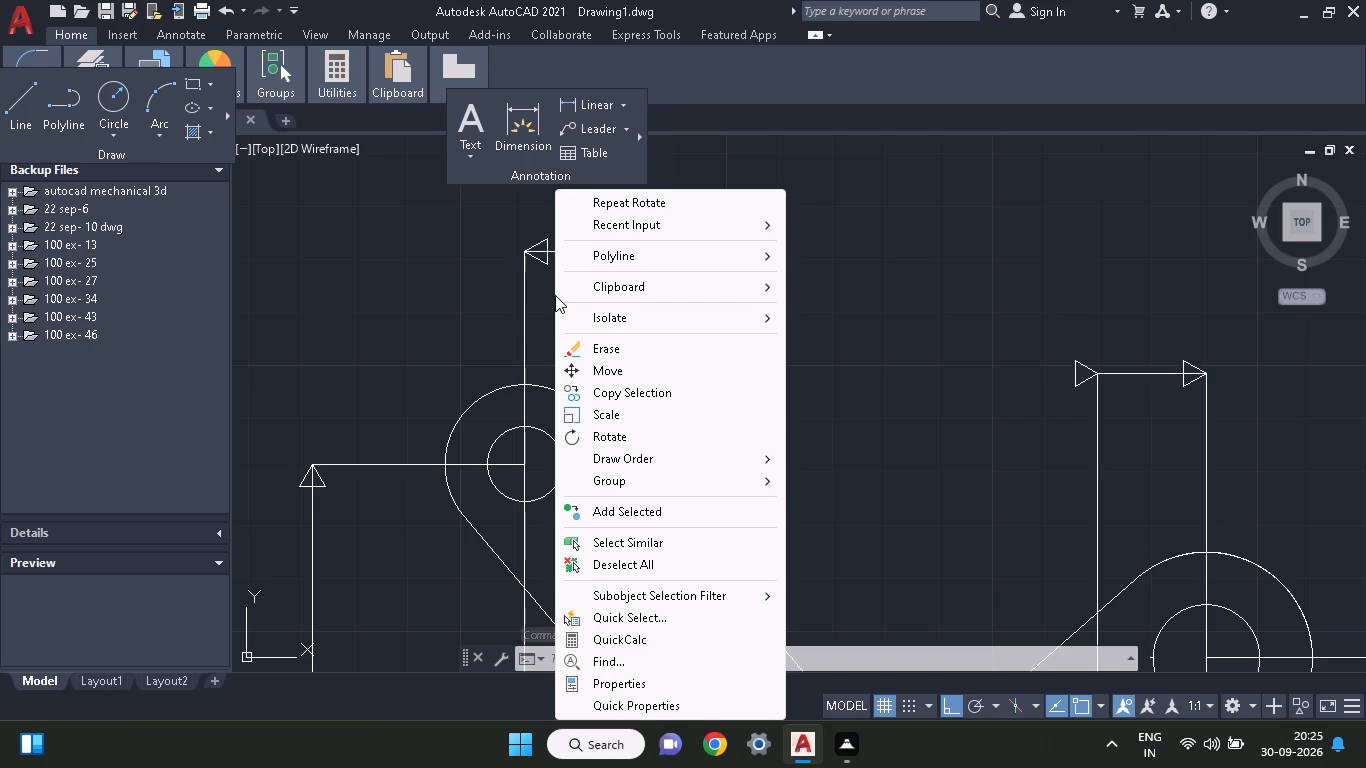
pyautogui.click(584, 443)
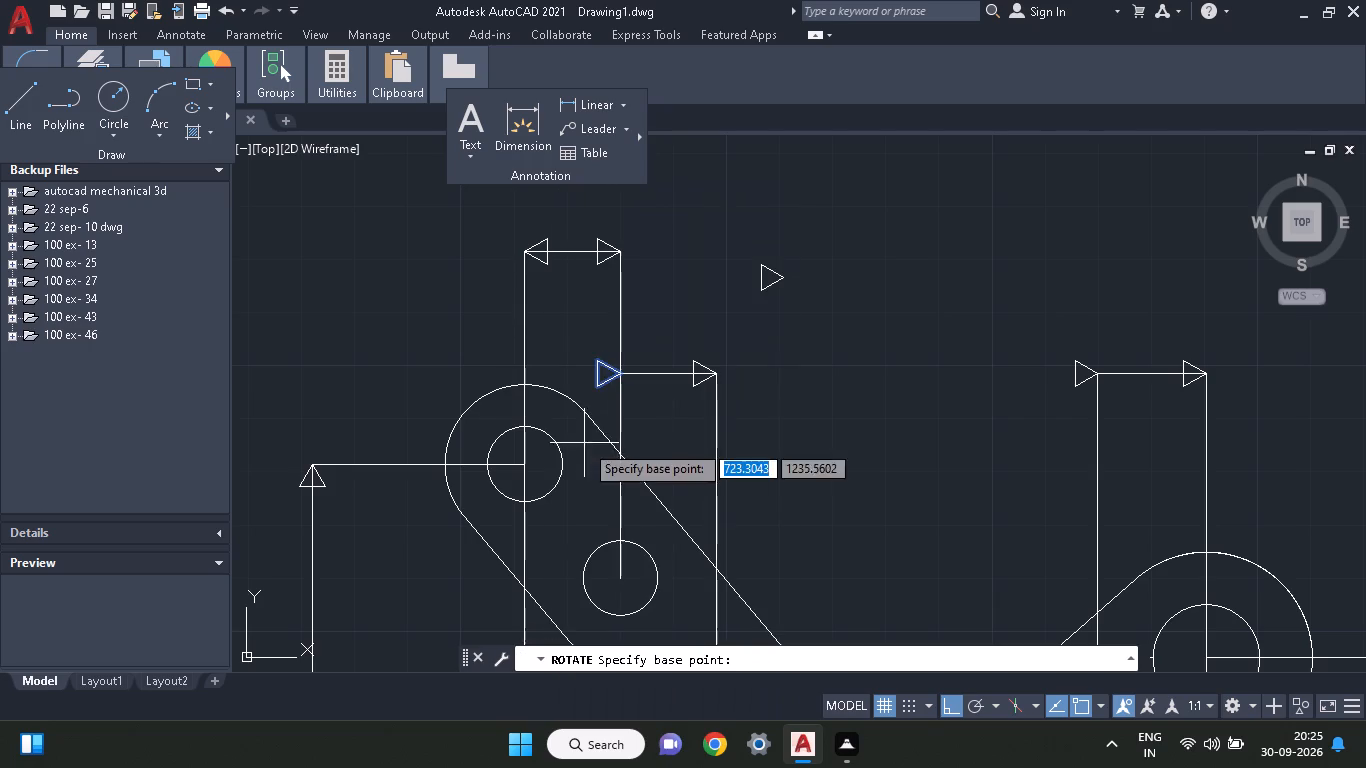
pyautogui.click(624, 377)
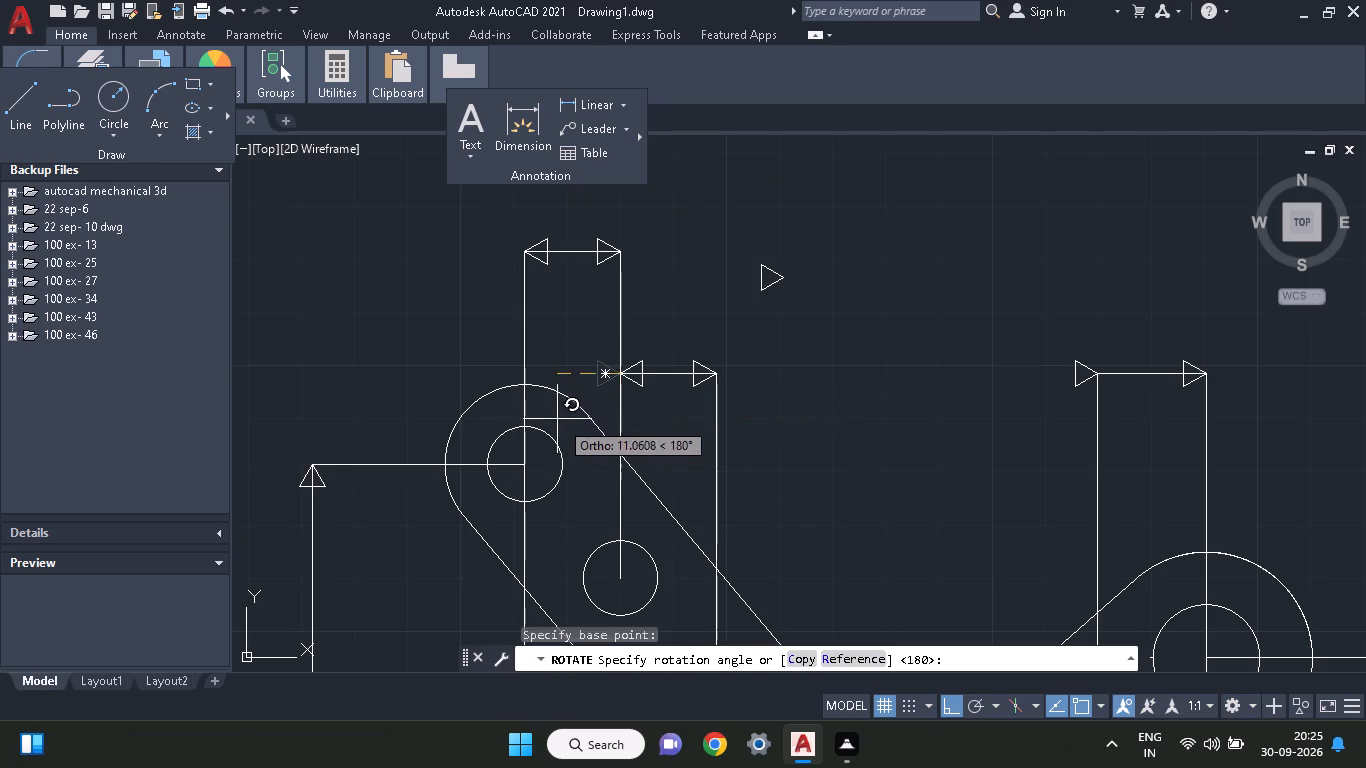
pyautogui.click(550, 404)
# Erase the tilted arrowhead at the left end of the left arm's lower horizontal dimension line.
pyautogui.click(627, 365)
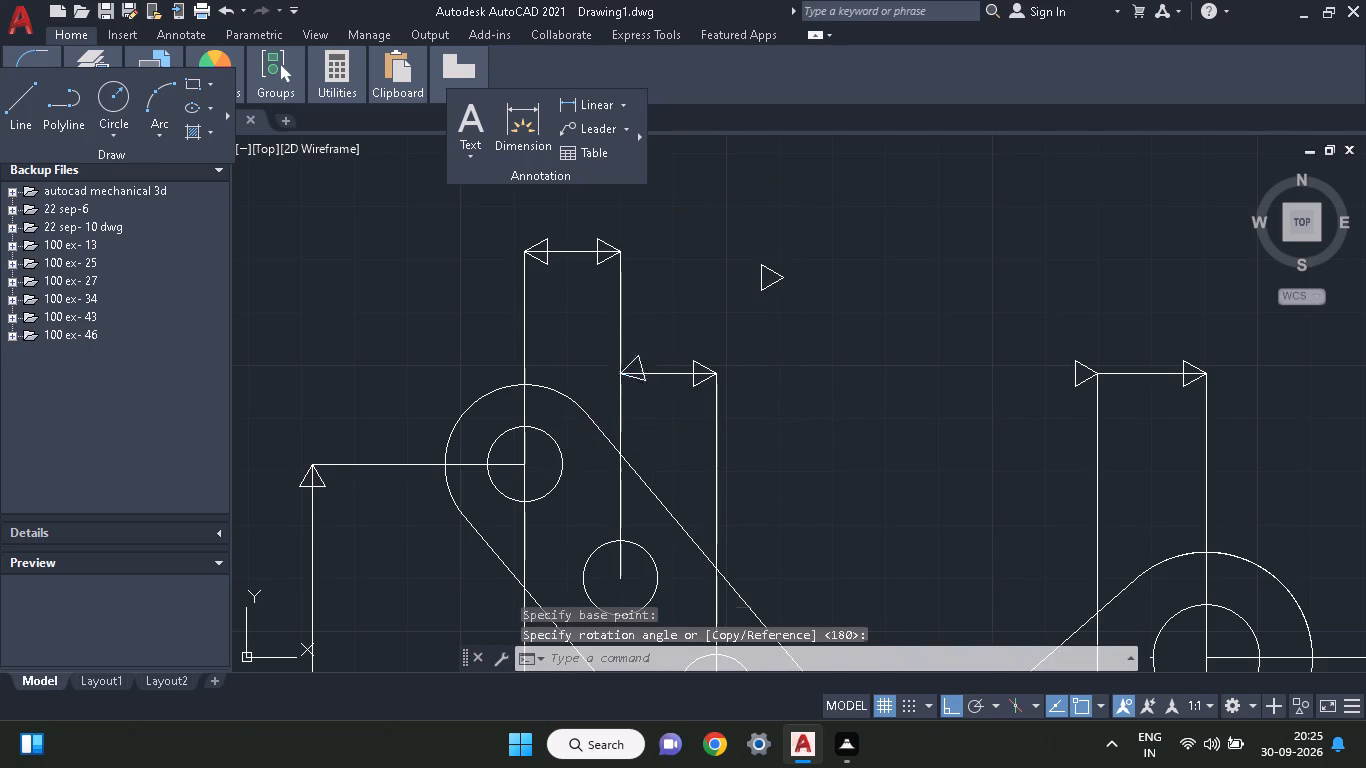
pyautogui.rightClick(652, 313)
pyautogui.click(675, 344)
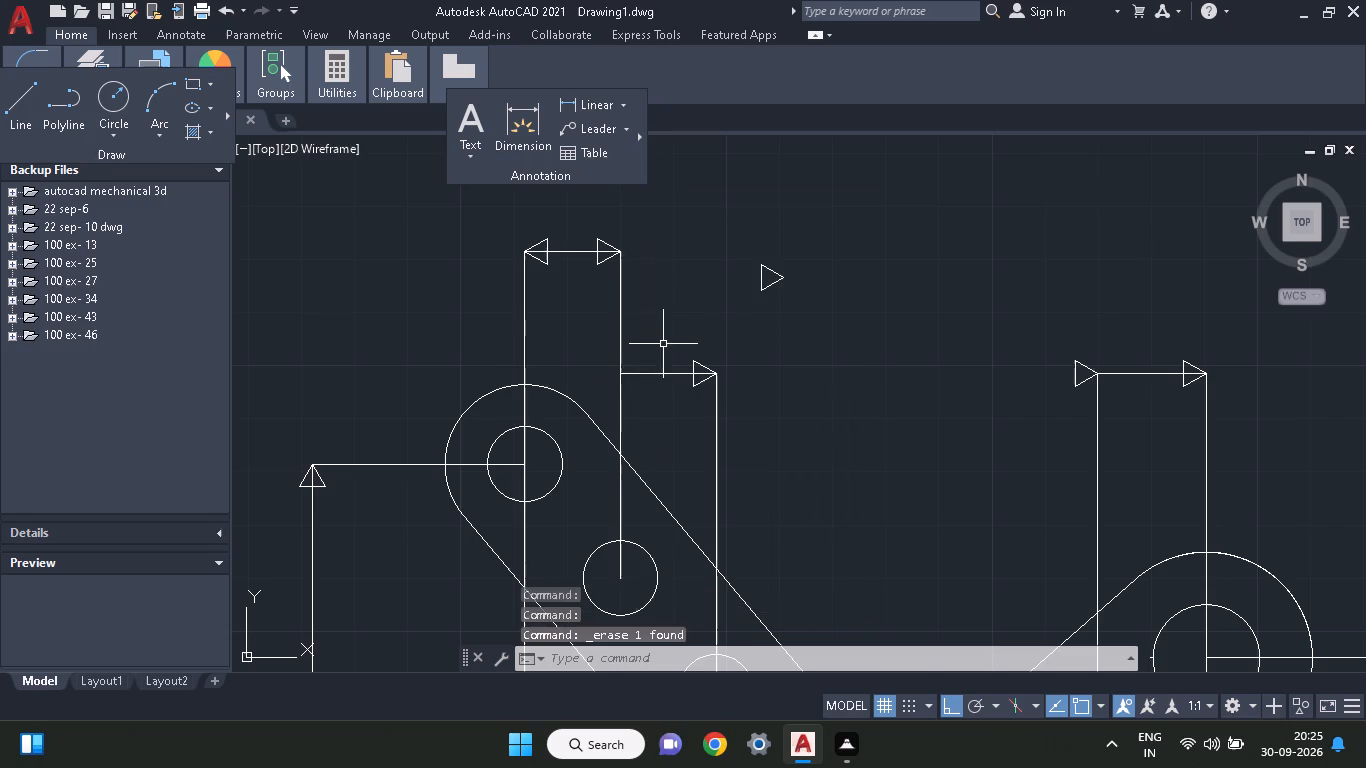
# Copy the topmost line's left-pointing arrowhead by its tip to the left ends of the other two upper horizontal dimension lines.
pyautogui.click(543, 261)
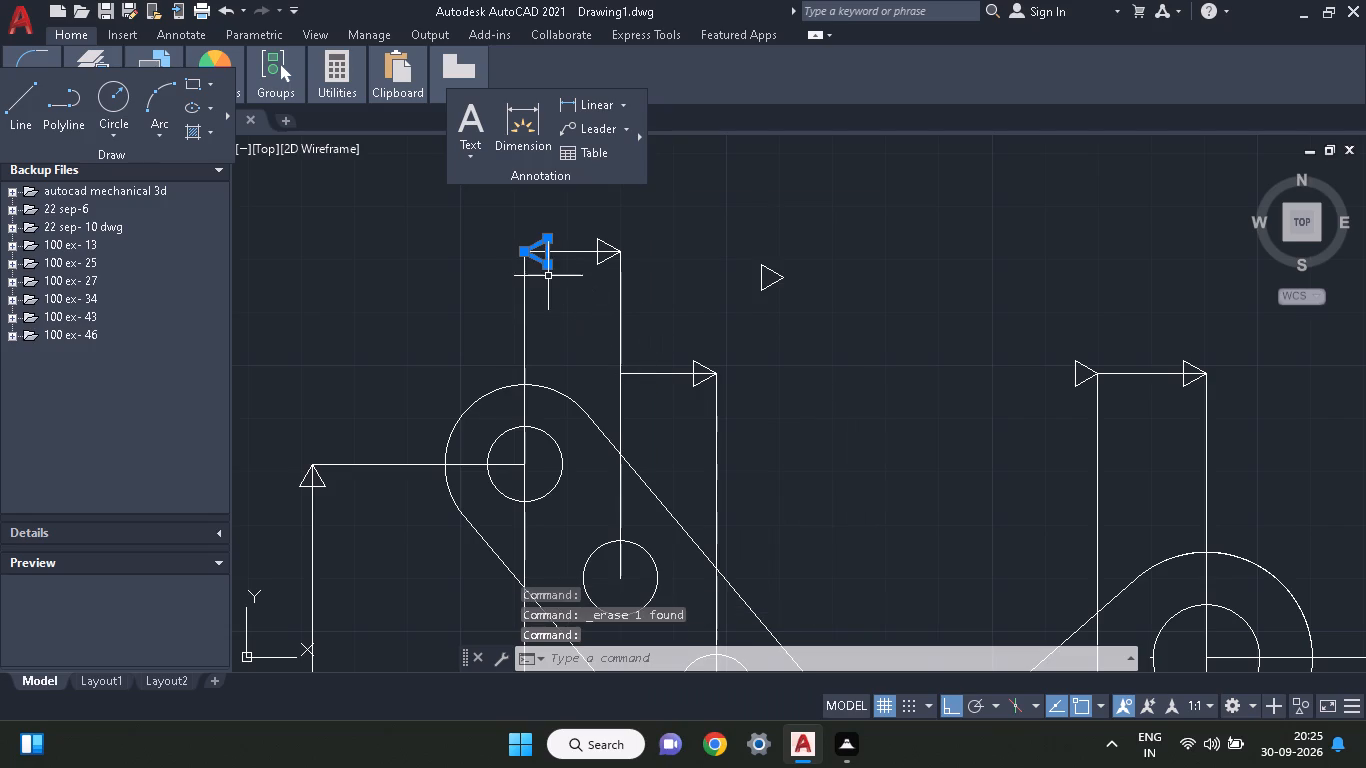
pyautogui.rightClick(550, 282)
pyautogui.click(577, 403)
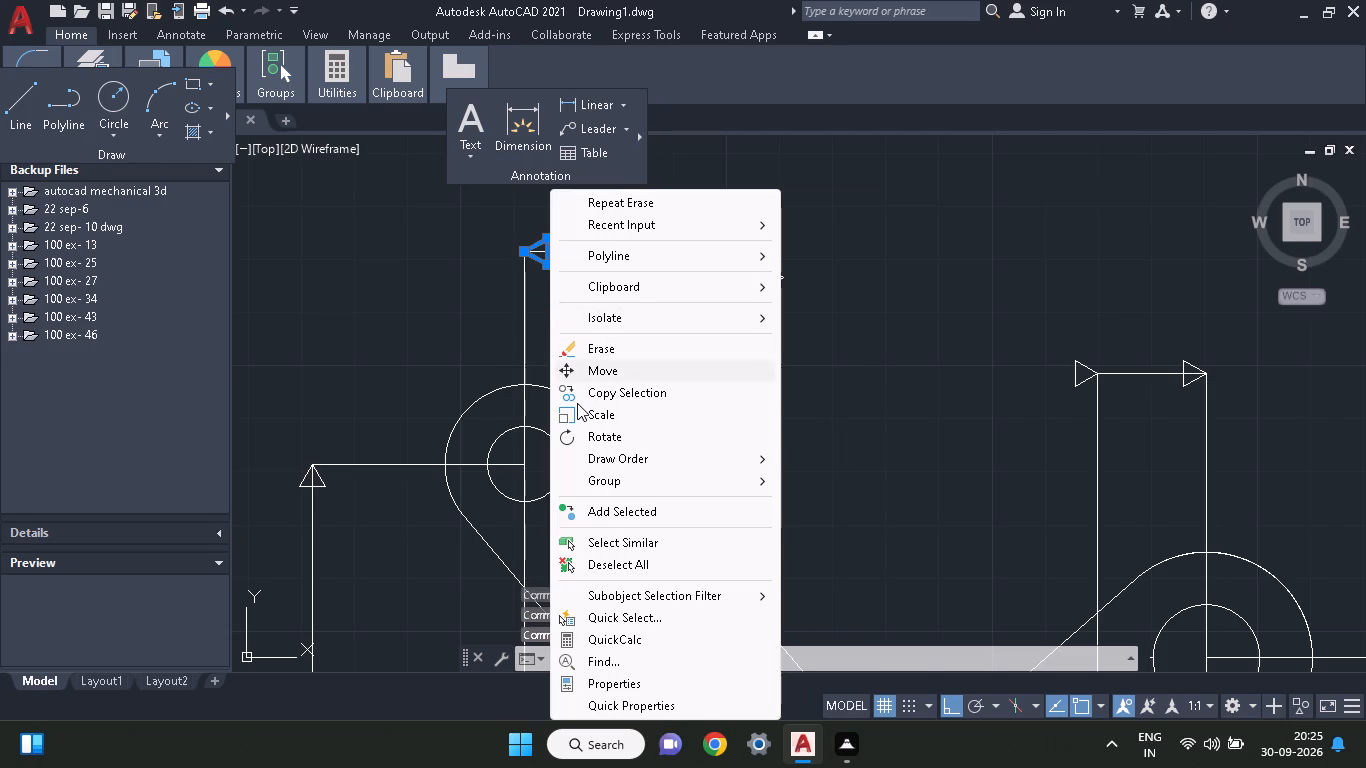
pyautogui.click(518, 251)
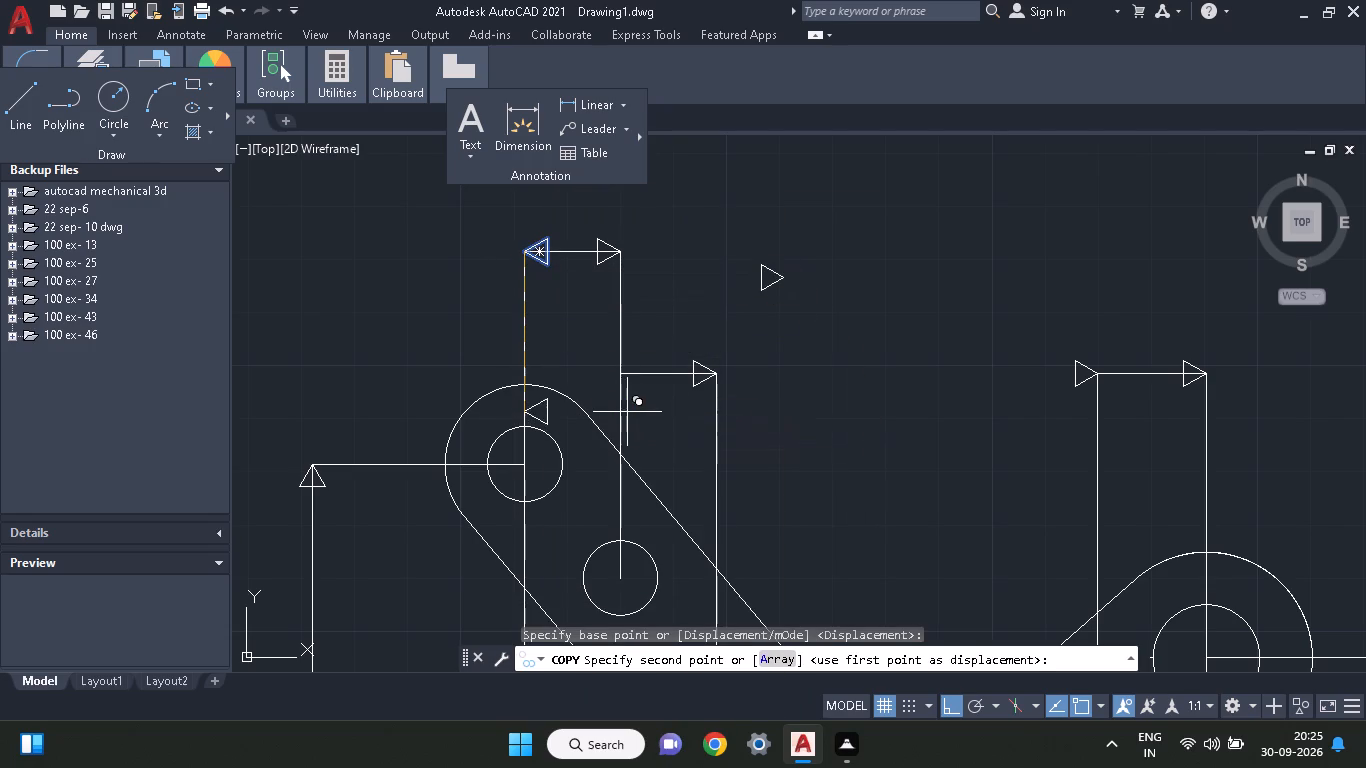
pyautogui.click(625, 375)
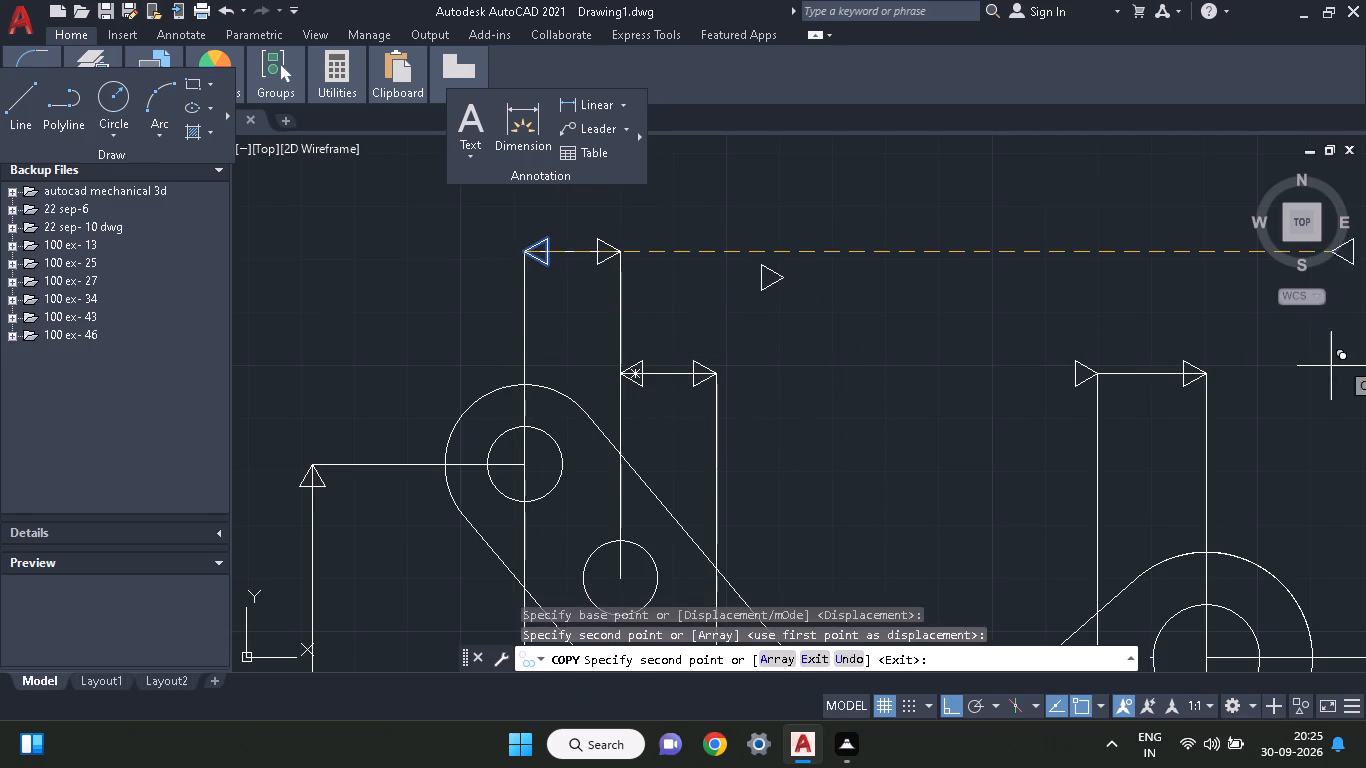
pyautogui.click(1094, 377)
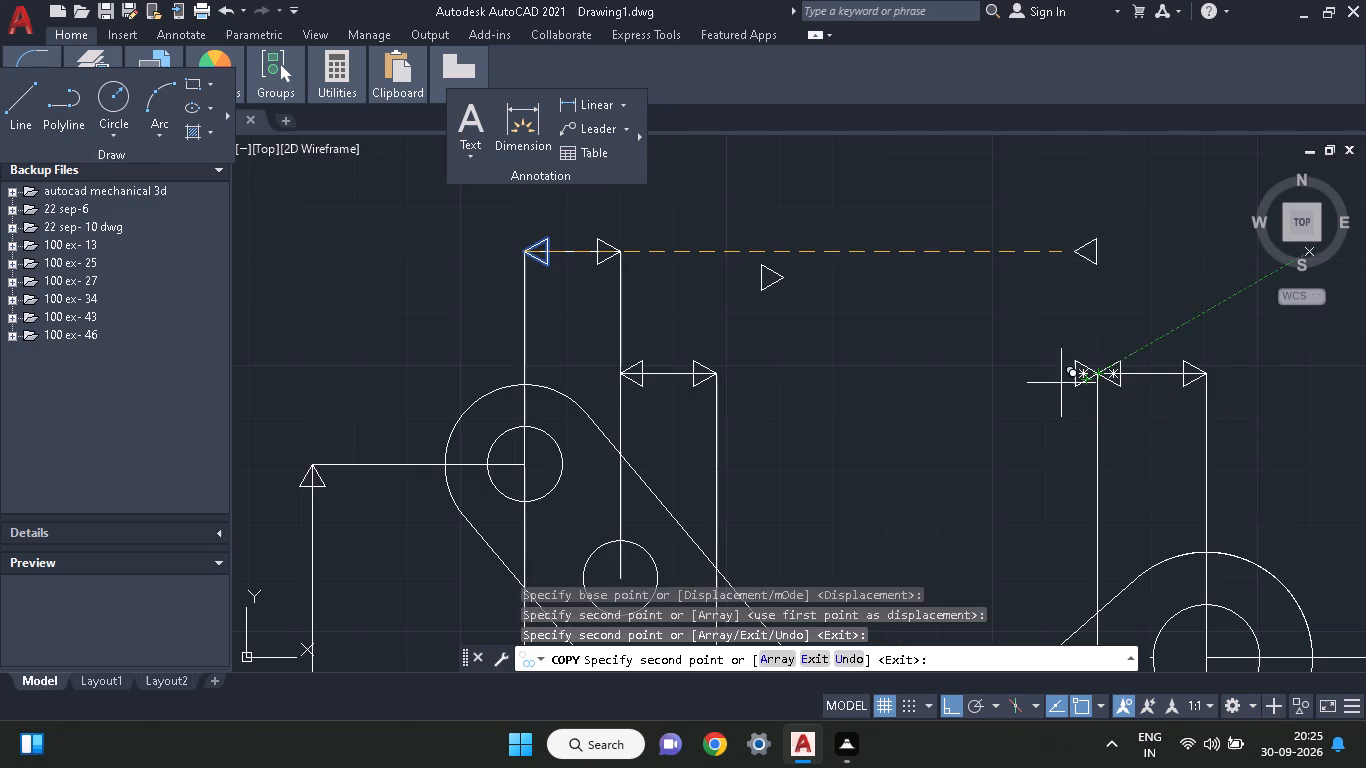
pyautogui.rightClick(1025, 396)
pyautogui.click(1039, 403)
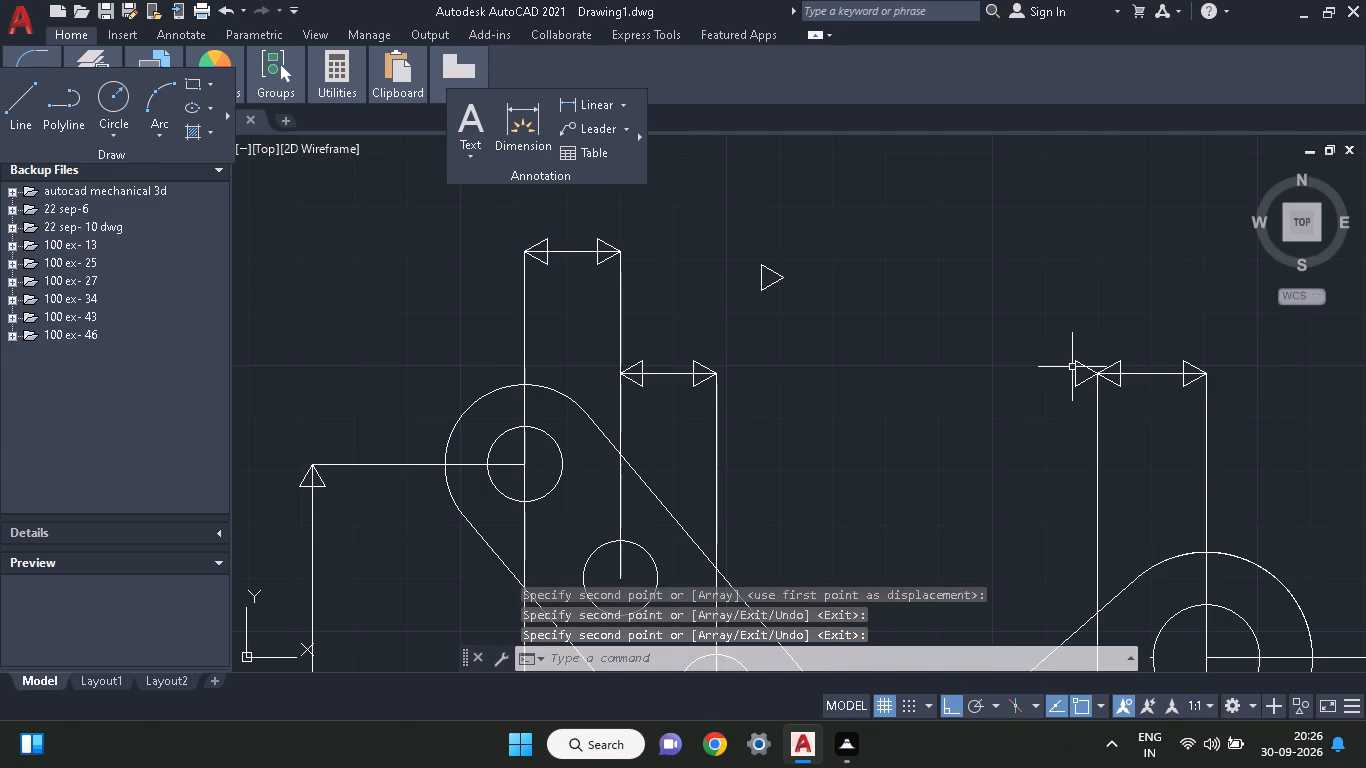
# Erase the right-pointing arrowhead outside the left end of the dimension line above the right arm.
pyautogui.click(1078, 379)
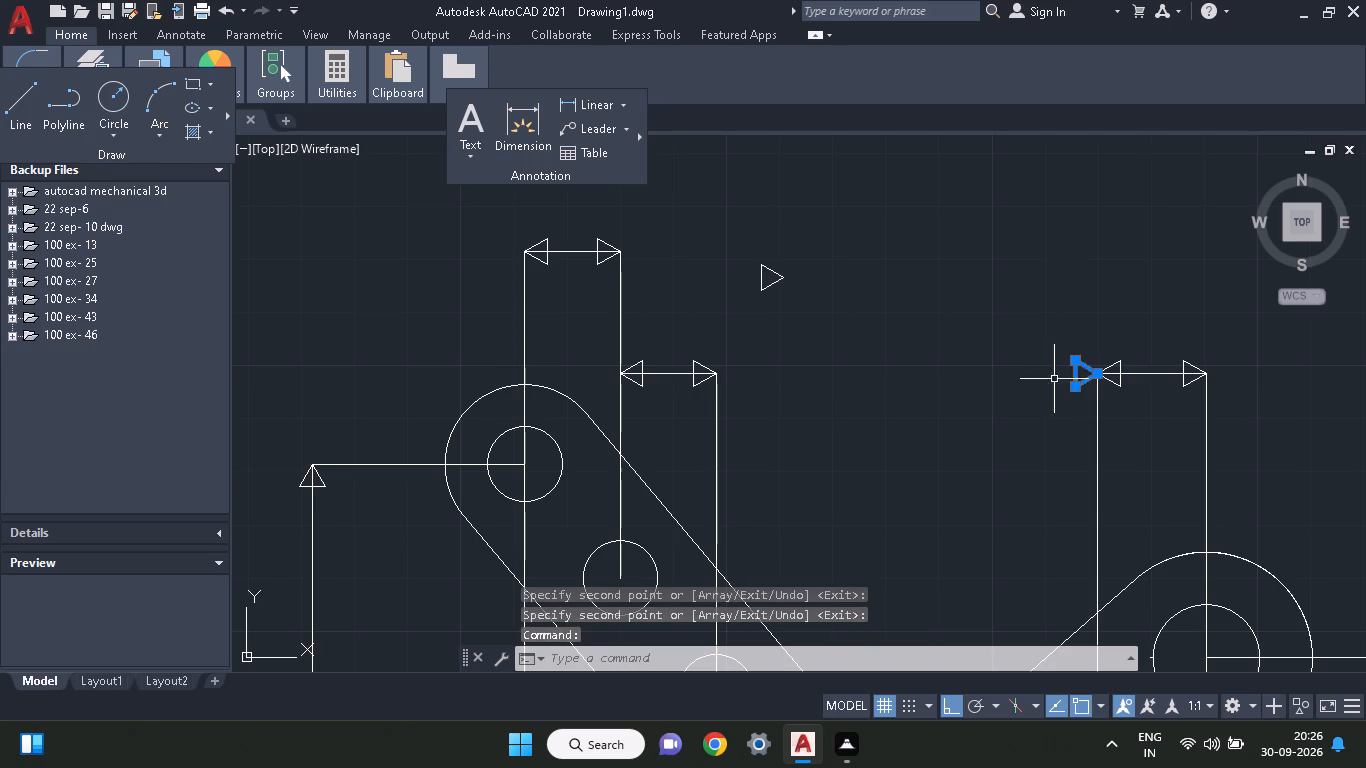
pyautogui.rightClick(1033, 387)
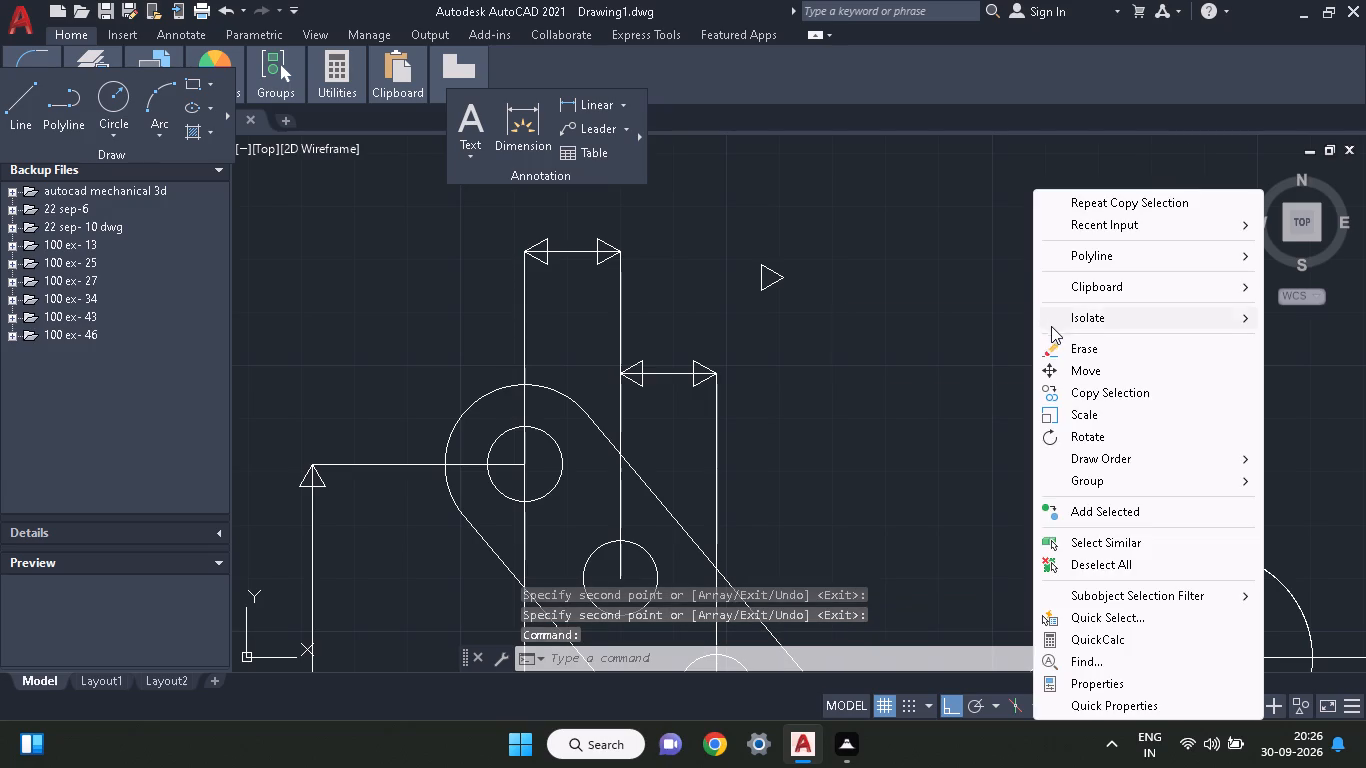
pyautogui.click(1055, 348)
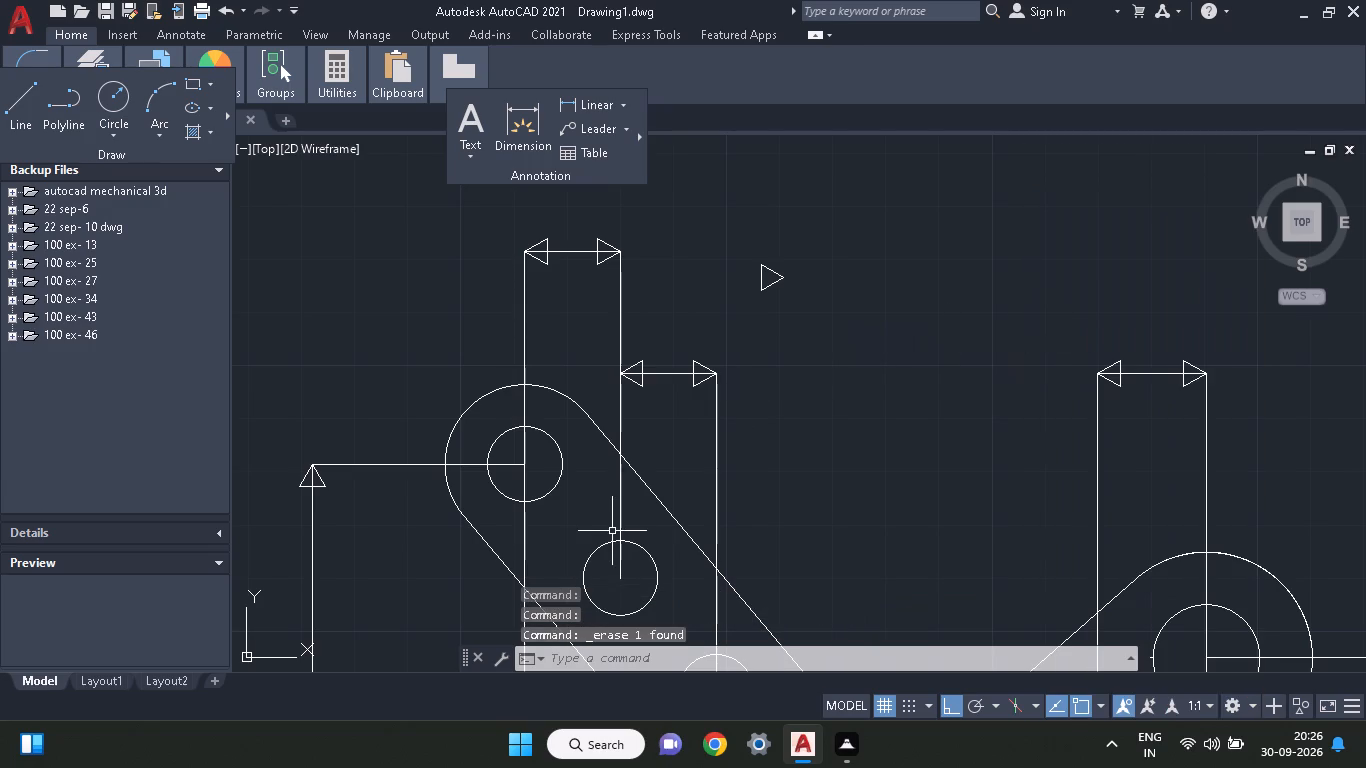
# Rotate the arrowhead at the upper end of the right arm's vertical dimension line 90° about its tip so it points up.
pyautogui.moveTo(615, 531); pyautogui.dragTo(8, 182, button='middle')
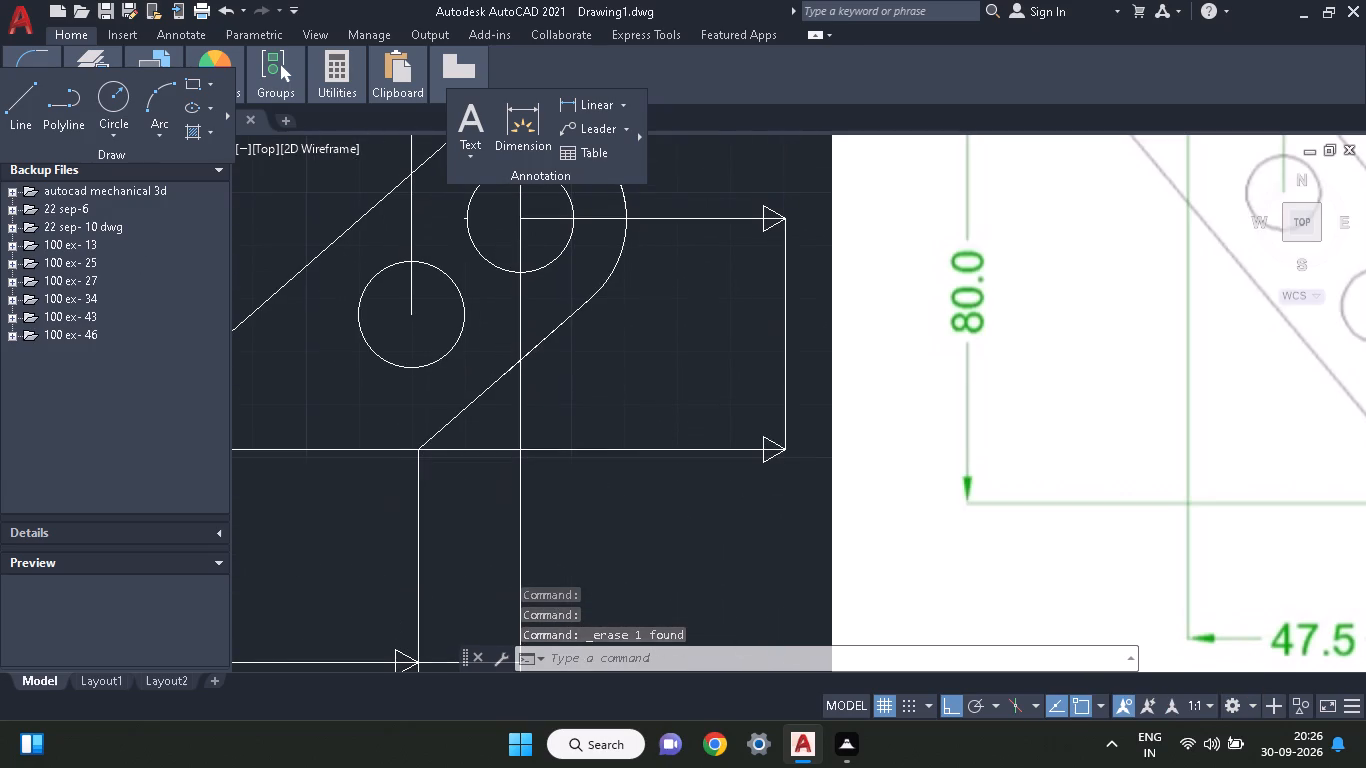
pyautogui.moveTo(675, 657); pyautogui.dragTo(596, 373, button='middle')
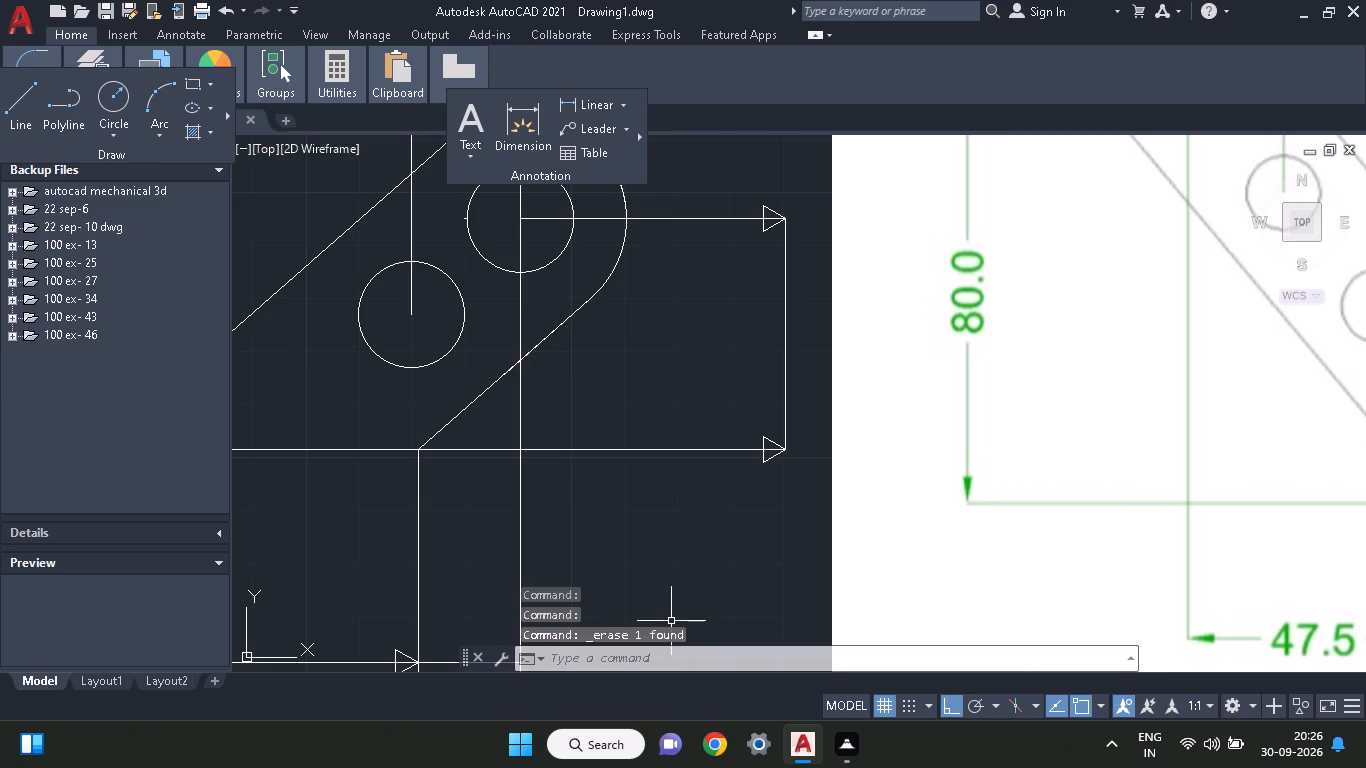
pyautogui.moveTo(630, 456); pyautogui.dragTo(568, 170, button='middle')
pyautogui.moveTo(571, 185); pyautogui.dragTo(583, 251, button='middle')
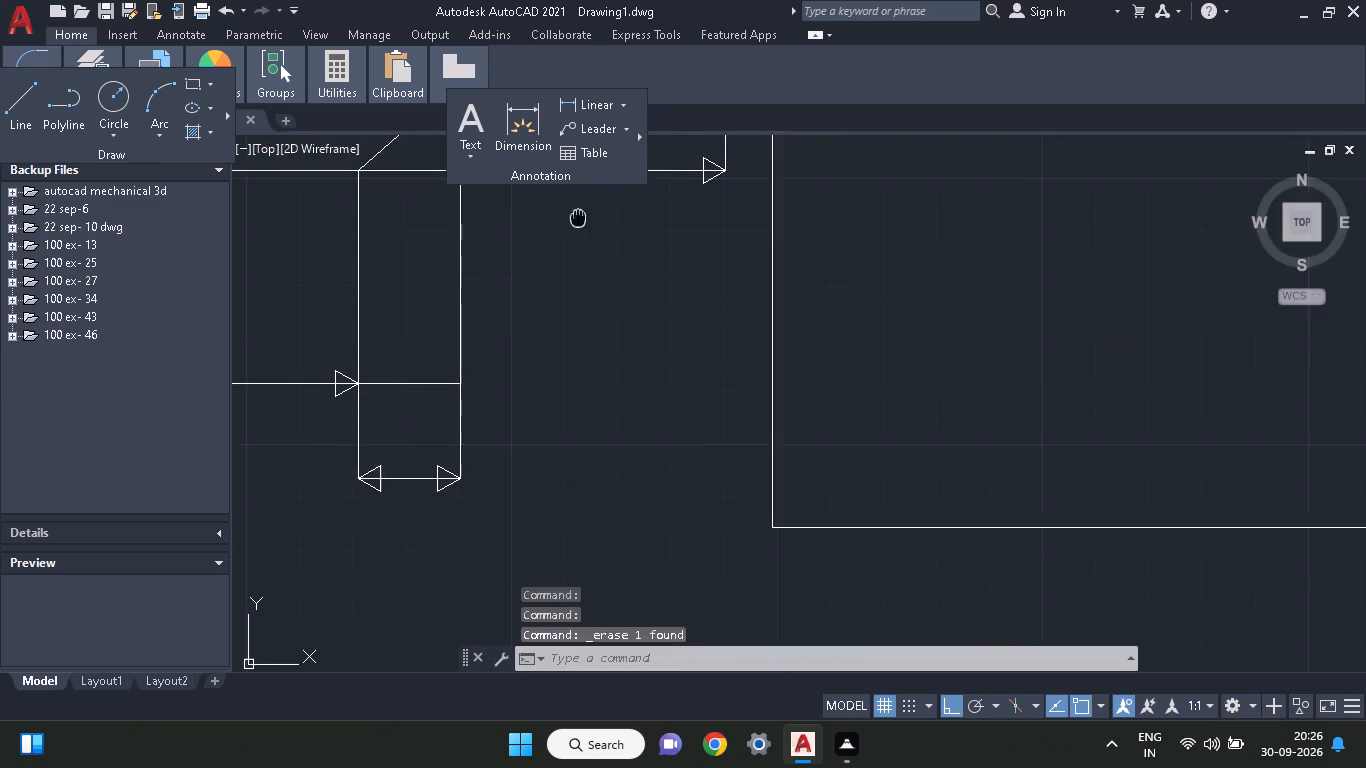
pyautogui.moveTo(583, 251); pyautogui.dragTo(521, 540, button='middle')
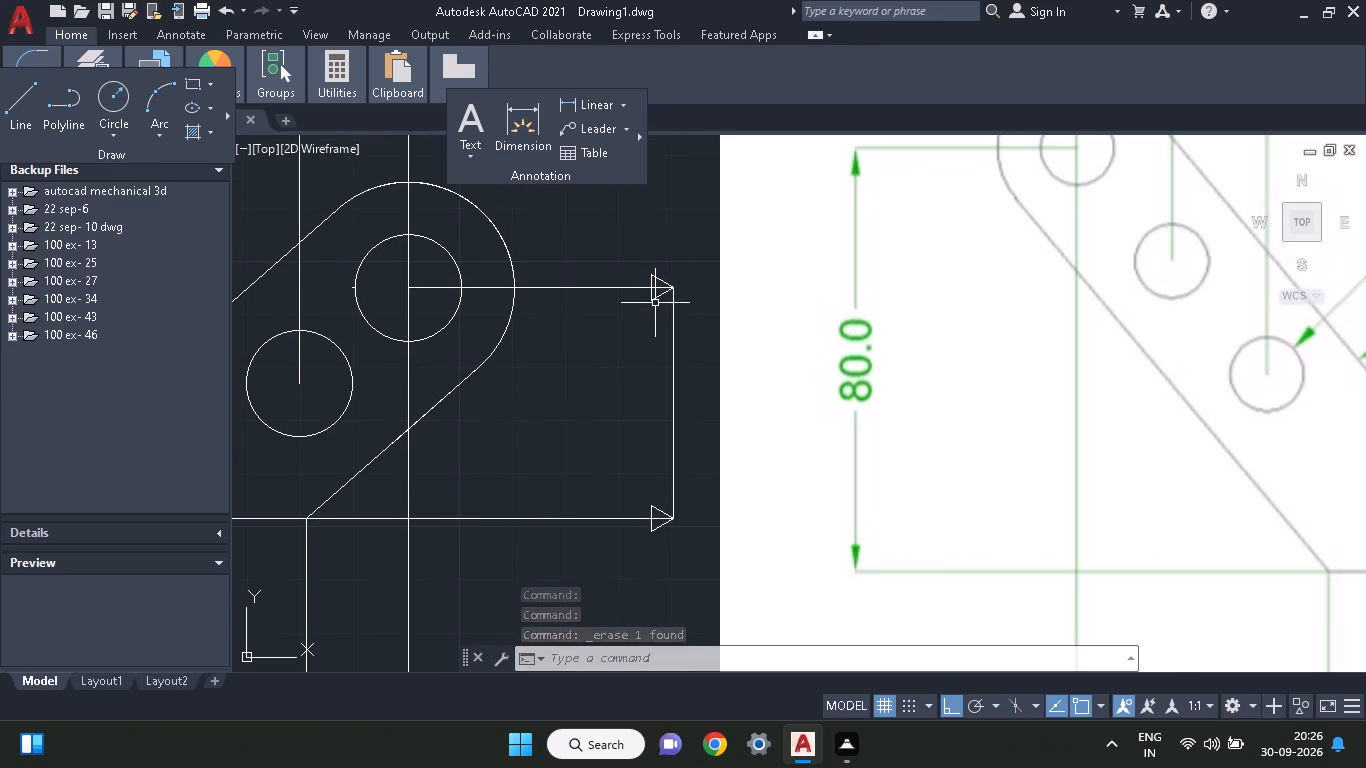
pyautogui.click(652, 299)
pyautogui.rightClick(589, 358)
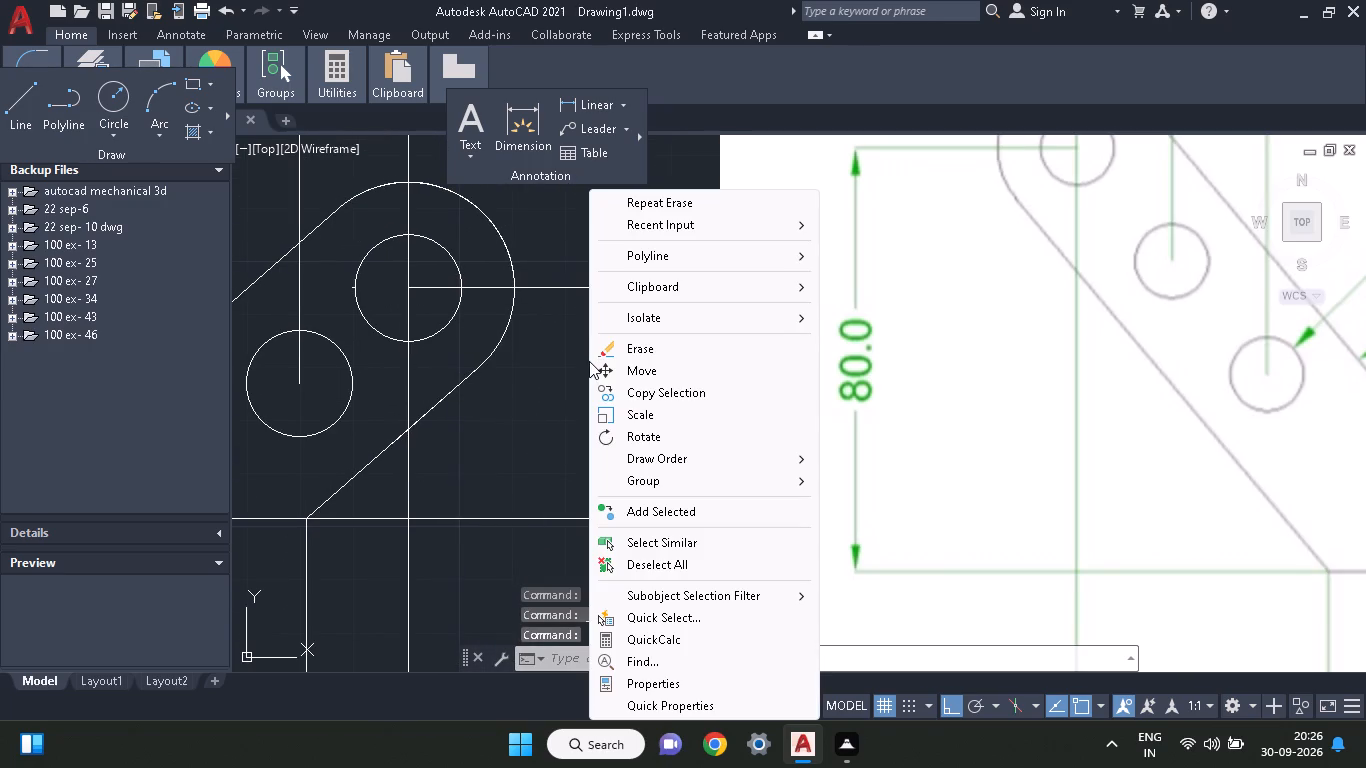
pyautogui.click(625, 432)
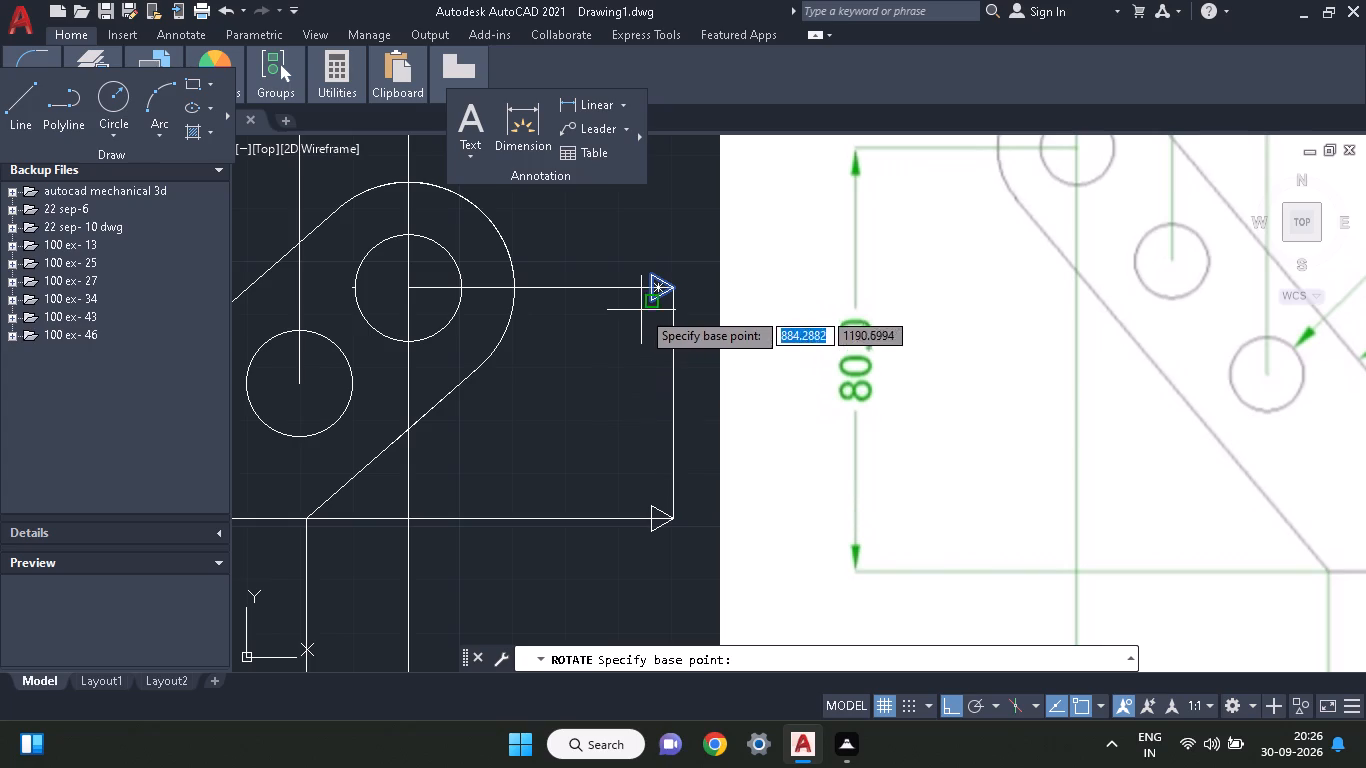
pyautogui.click(675, 286)
pyautogui.click(639, 231)
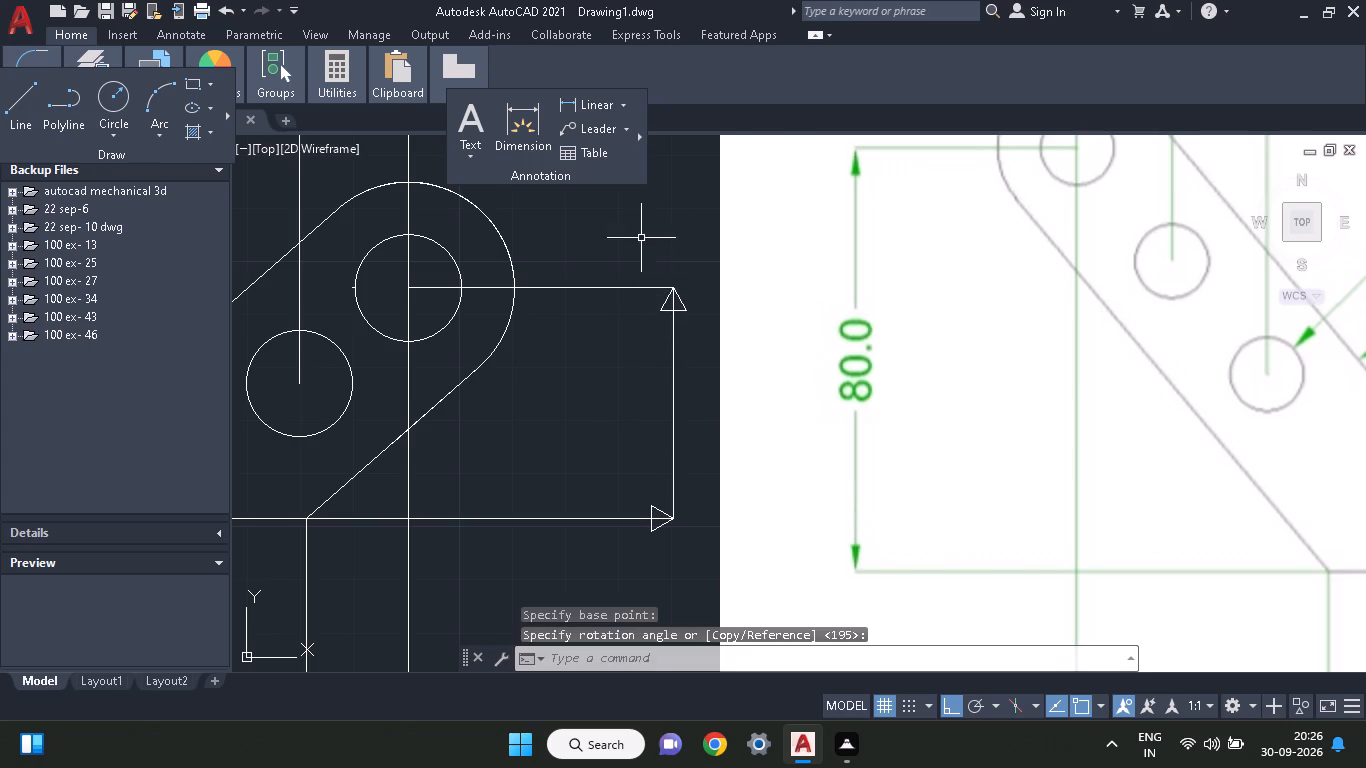
# Rotate the arrowhead at the lower end of the right arm's vertical dimension line about its tip so it points straight down.
pyautogui.click(651, 513)
pyautogui.rightClick(616, 423)
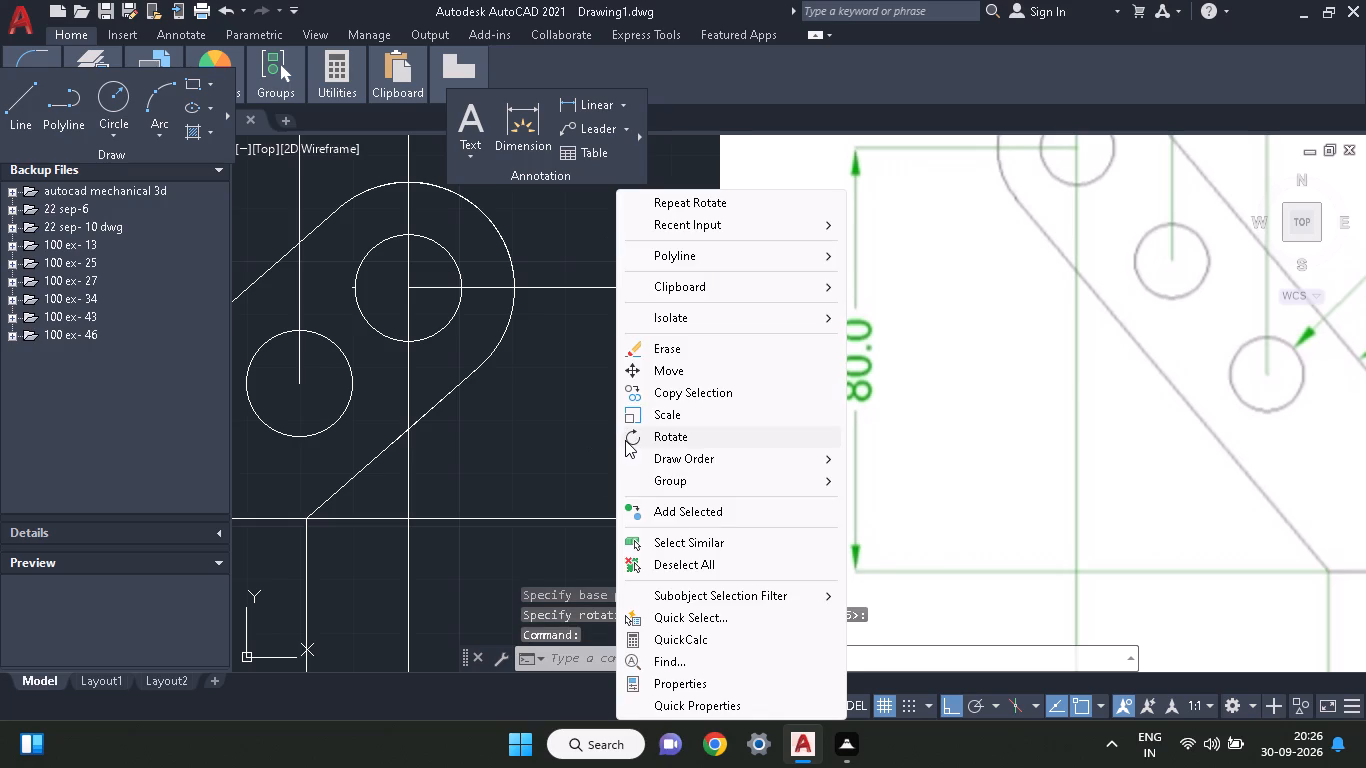
pyautogui.click(644, 441)
pyautogui.click(677, 520)
pyautogui.click(665, 548)
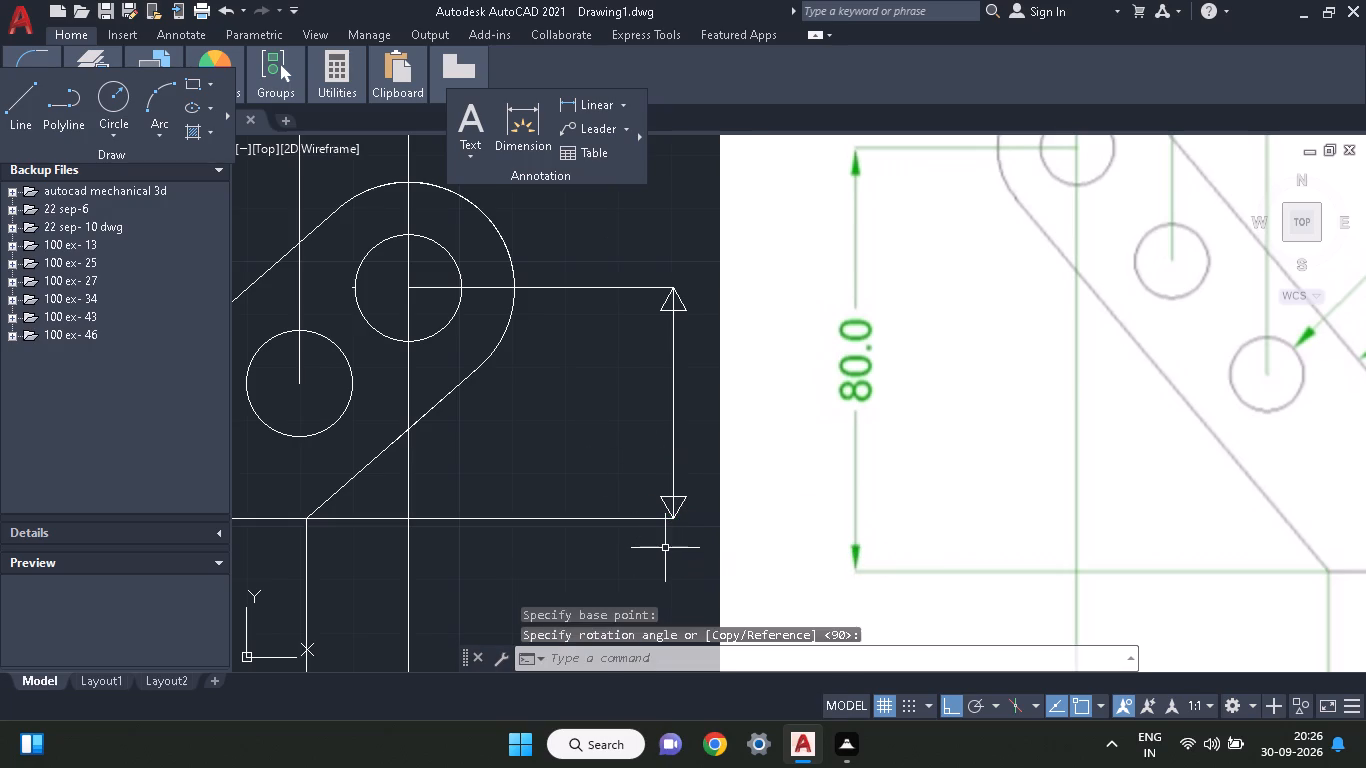
# Trim the line segments inside the four arrowheads of the two adjoining horizontal dimension lines below the bracket's base.
pyautogui.scroll(-1, 508, 466)
pyautogui.scroll(1, 508, 466)
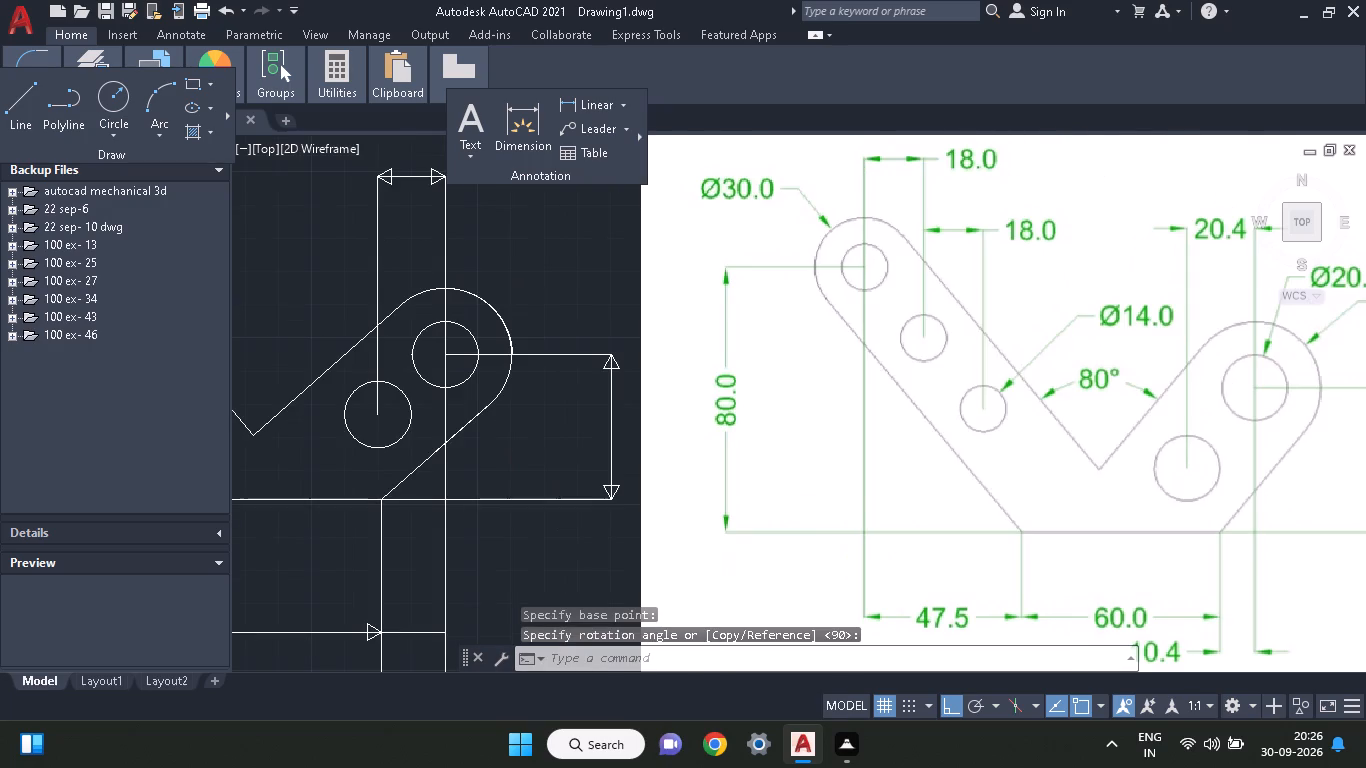
pyautogui.scroll(-1, 508, 466)
pyautogui.scroll(1, 508, 466)
pyautogui.moveTo(508, 466); pyautogui.dragTo(626, 306, button='middle')
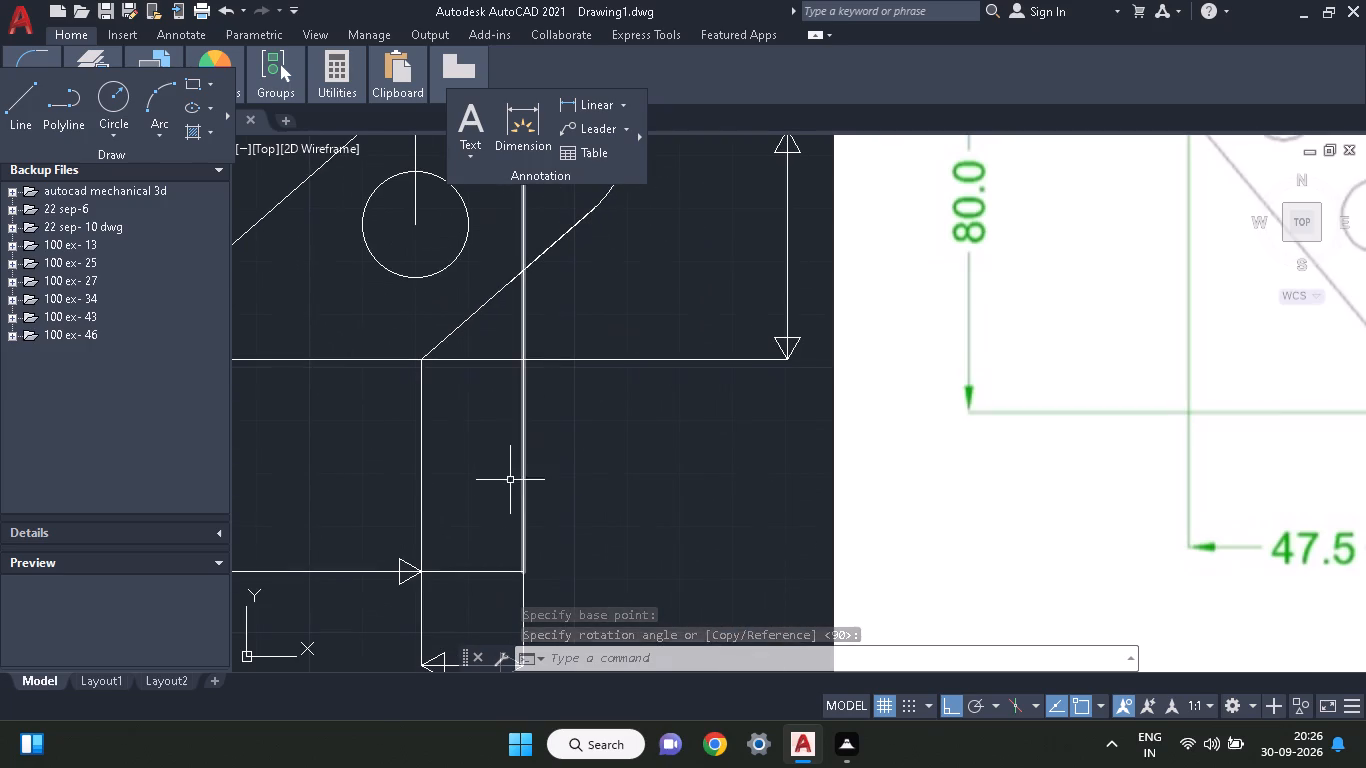
pyautogui.moveTo(546, 433); pyautogui.dragTo(1094, 325, button='middle')
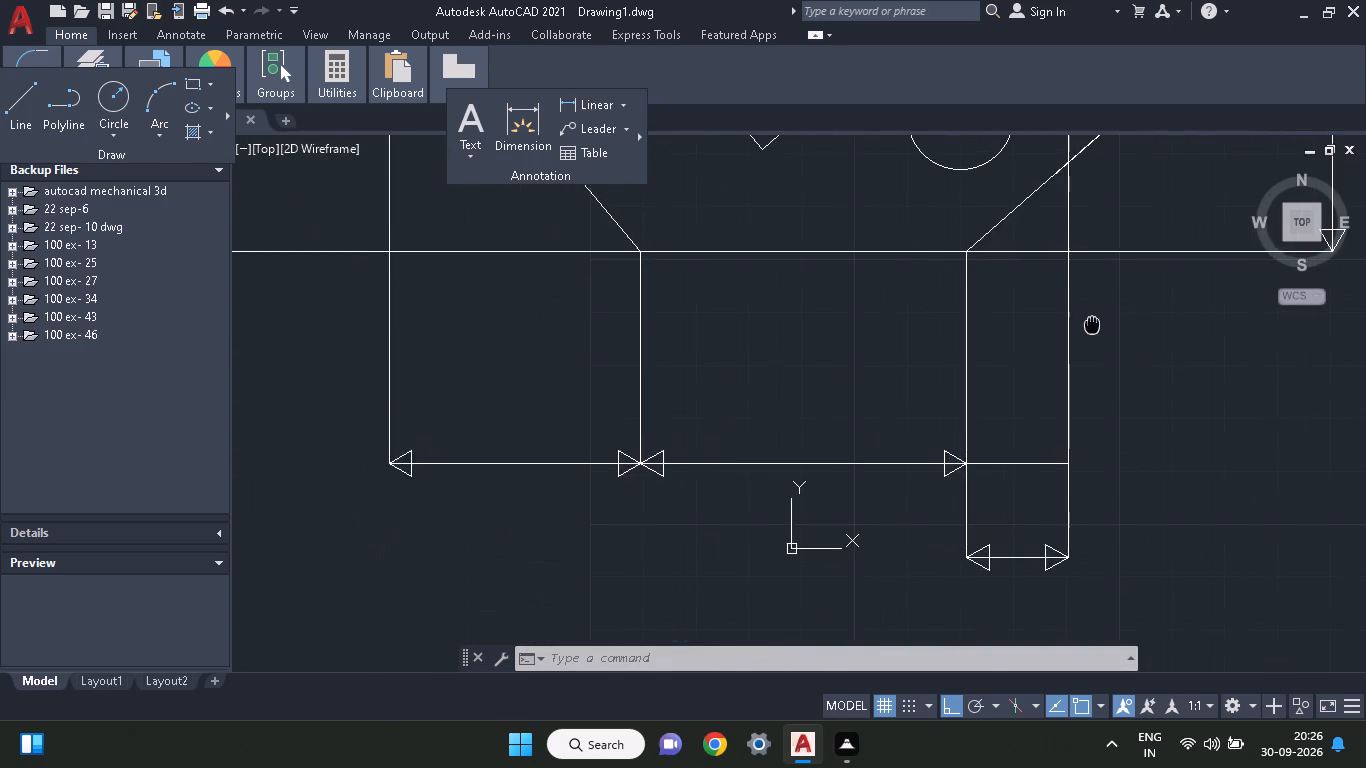
pyautogui.moveTo(1094, 325); pyautogui.dragTo(1036, 318, button='middle')
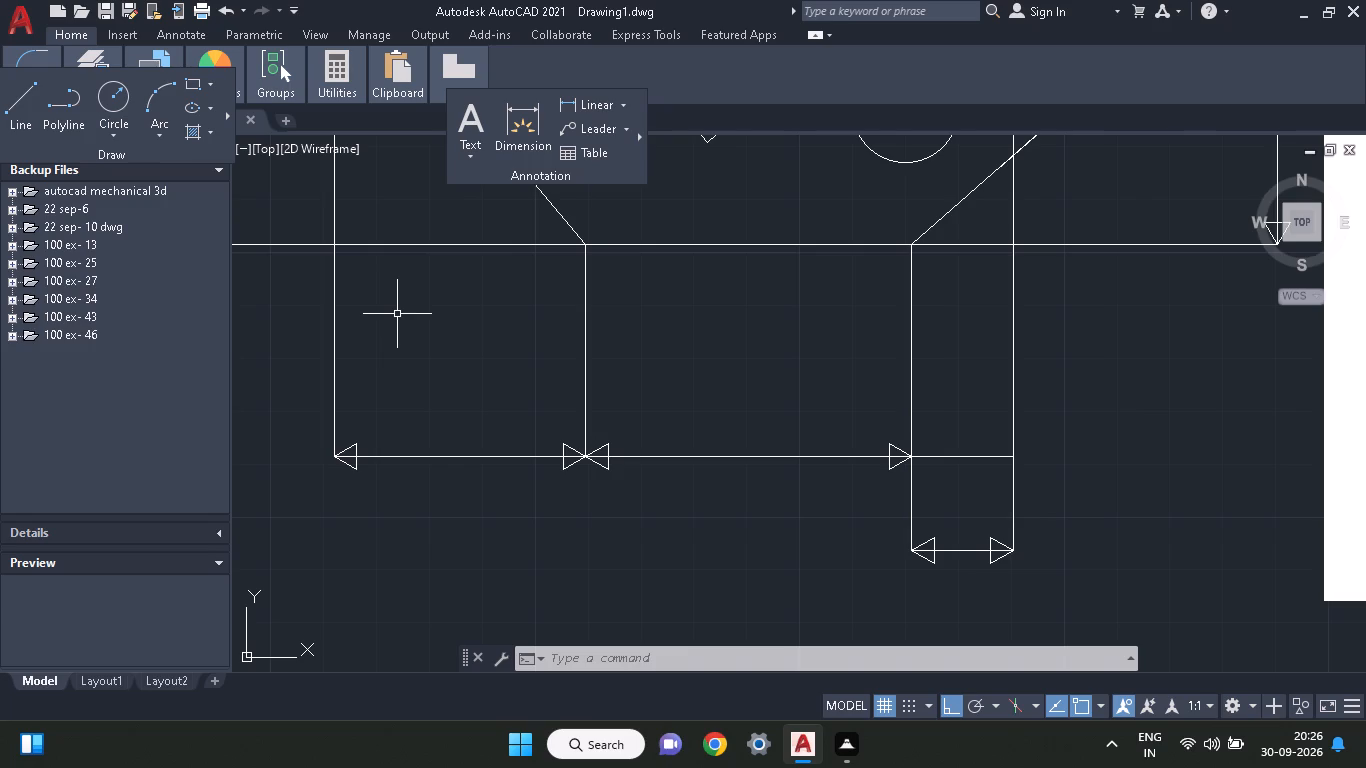
pyautogui.write('tr')
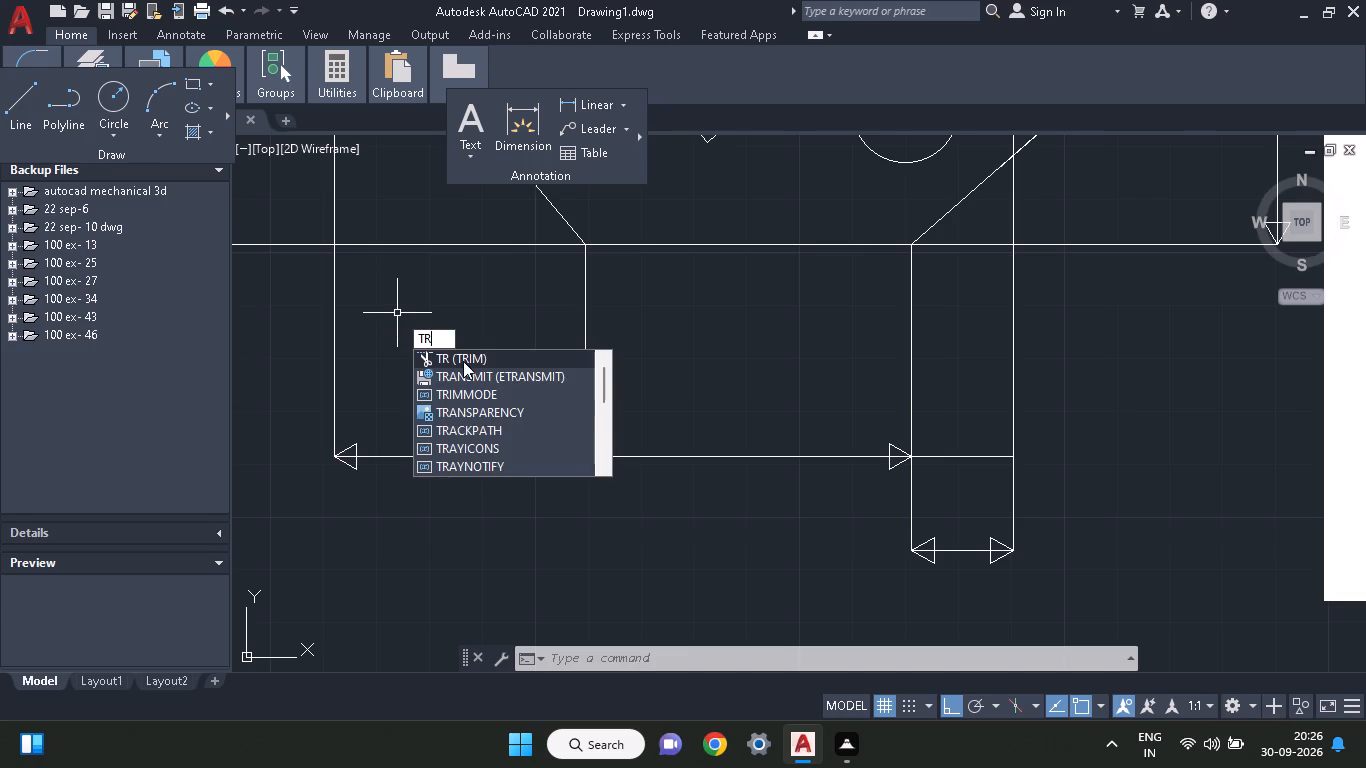
pyautogui.click(463, 361)
pyautogui.scroll(-2, 320, 472)
pyautogui.scroll(1, 335, 468)
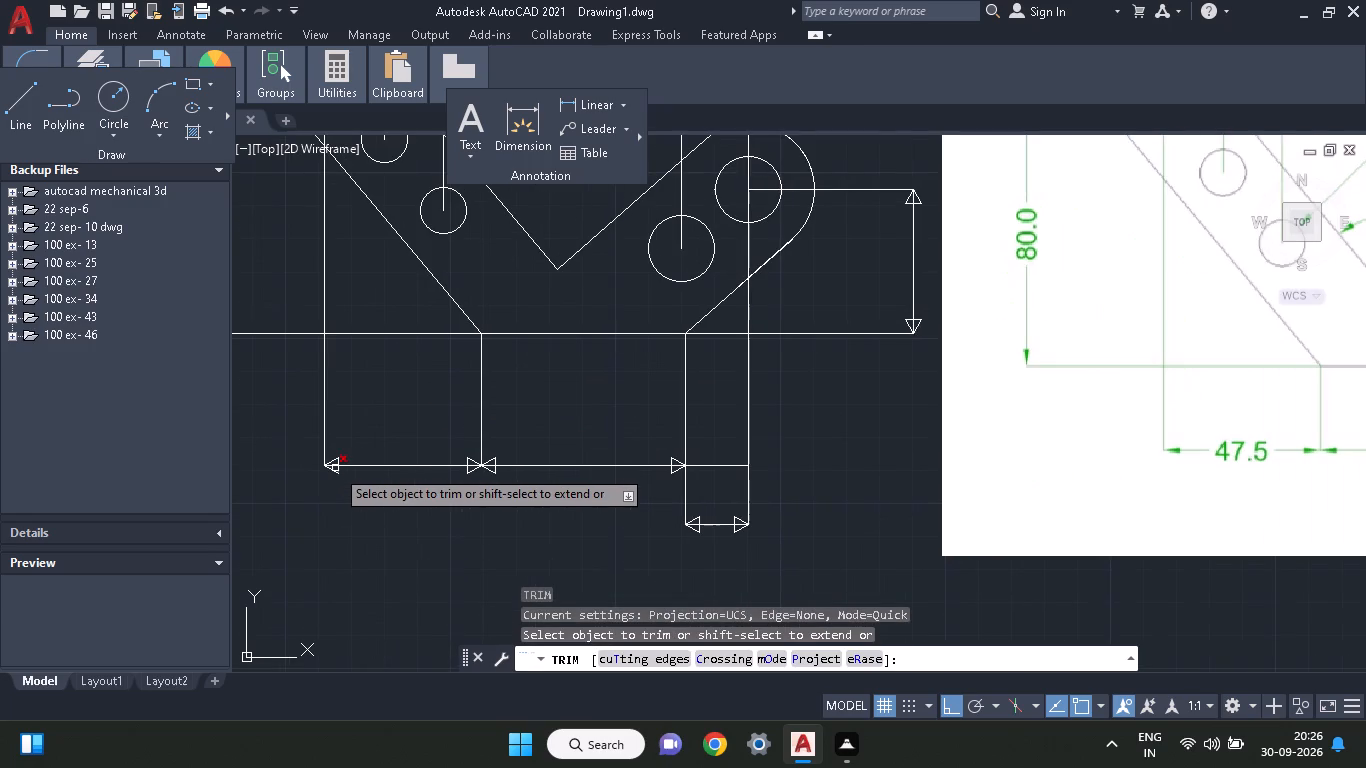
pyautogui.scroll(-1, 336, 467)
pyautogui.scroll(1, 336, 467)
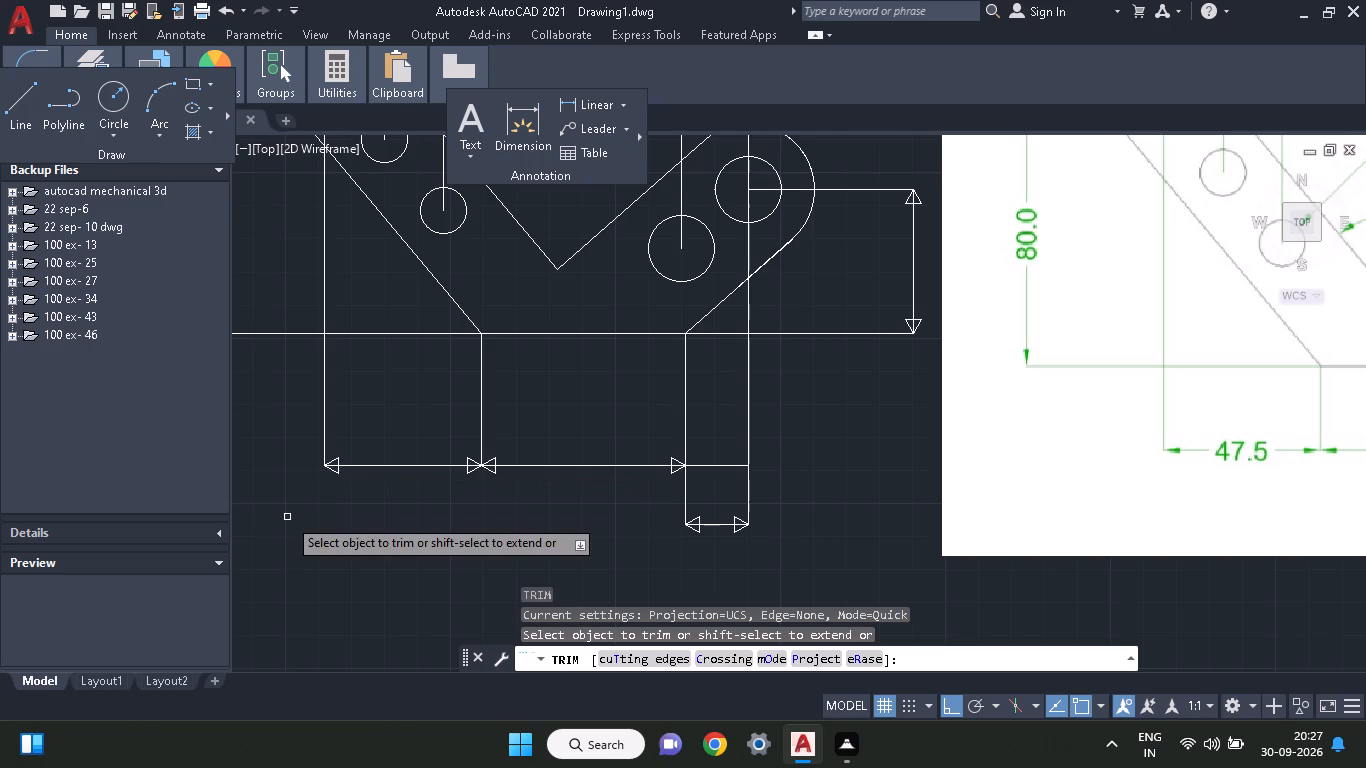
pyautogui.keyDown('ctrl'); pyautogui.scroll(1, 353, 445); pyautogui.keyUp('ctrl')
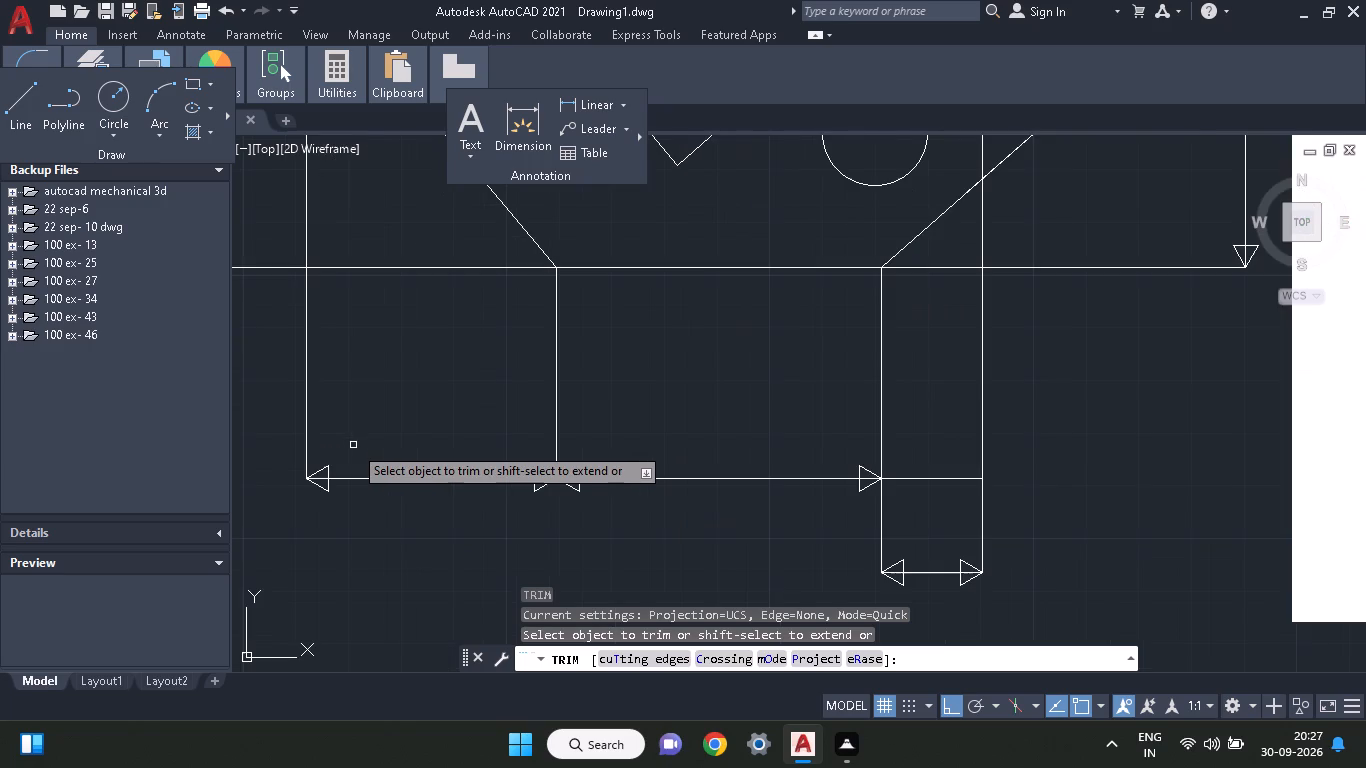
pyautogui.keyDown('ctrl'); pyautogui.scroll(1, 353, 445); pyautogui.keyUp('ctrl')
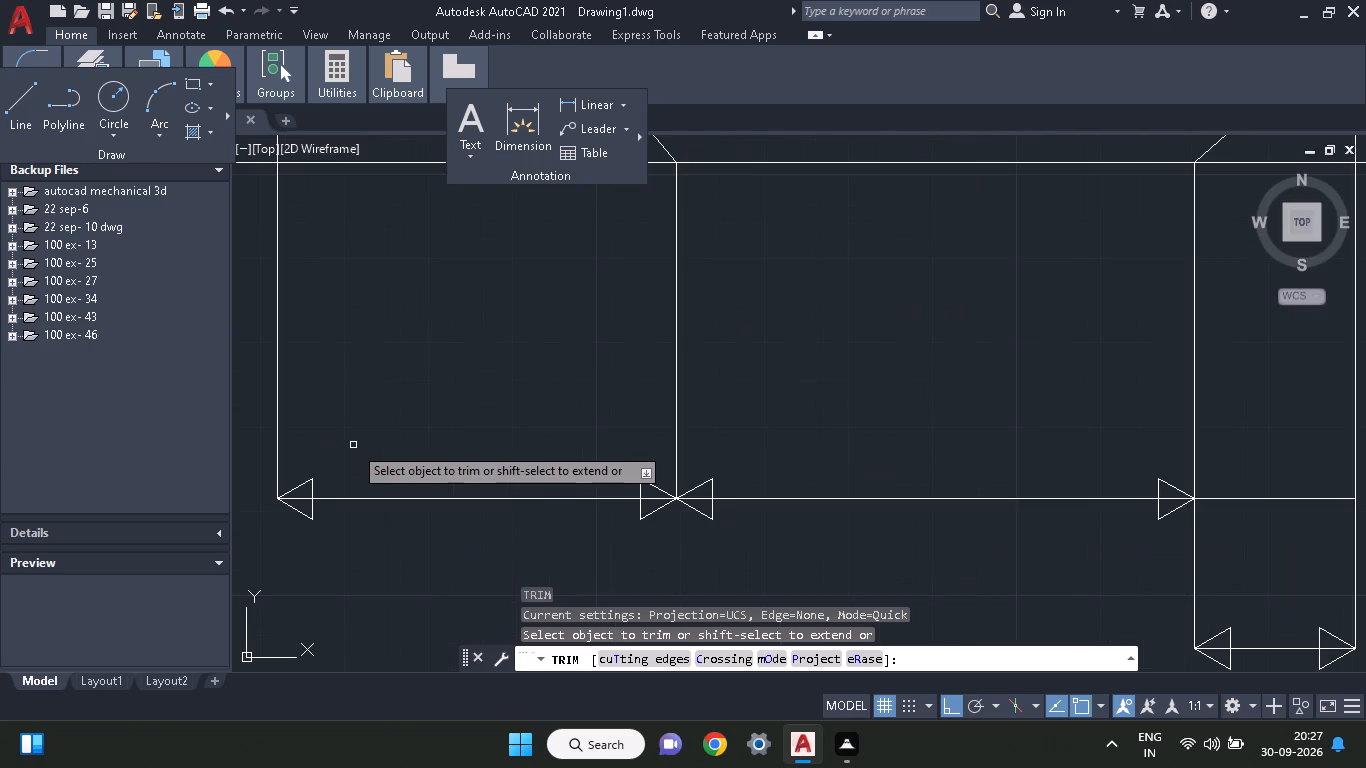
pyautogui.click(299, 502)
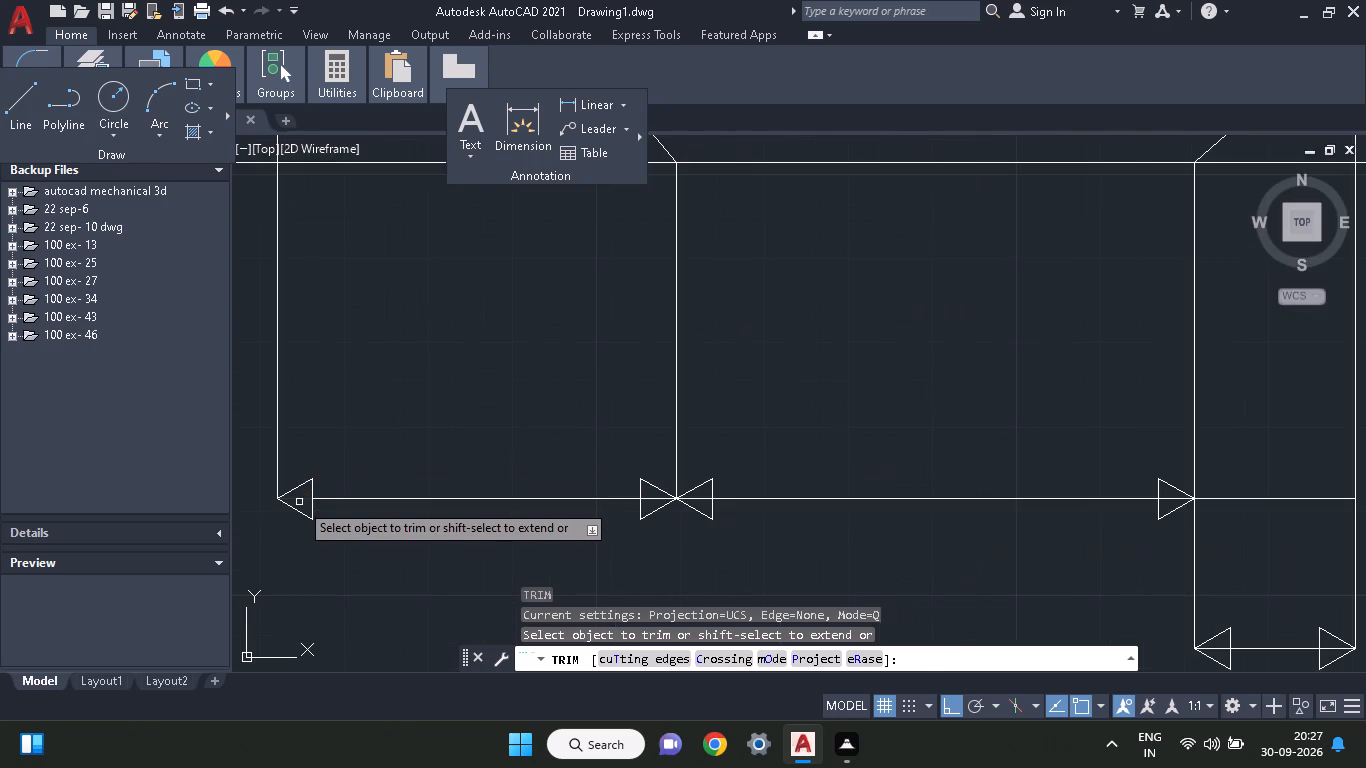
pyautogui.click(645, 499)
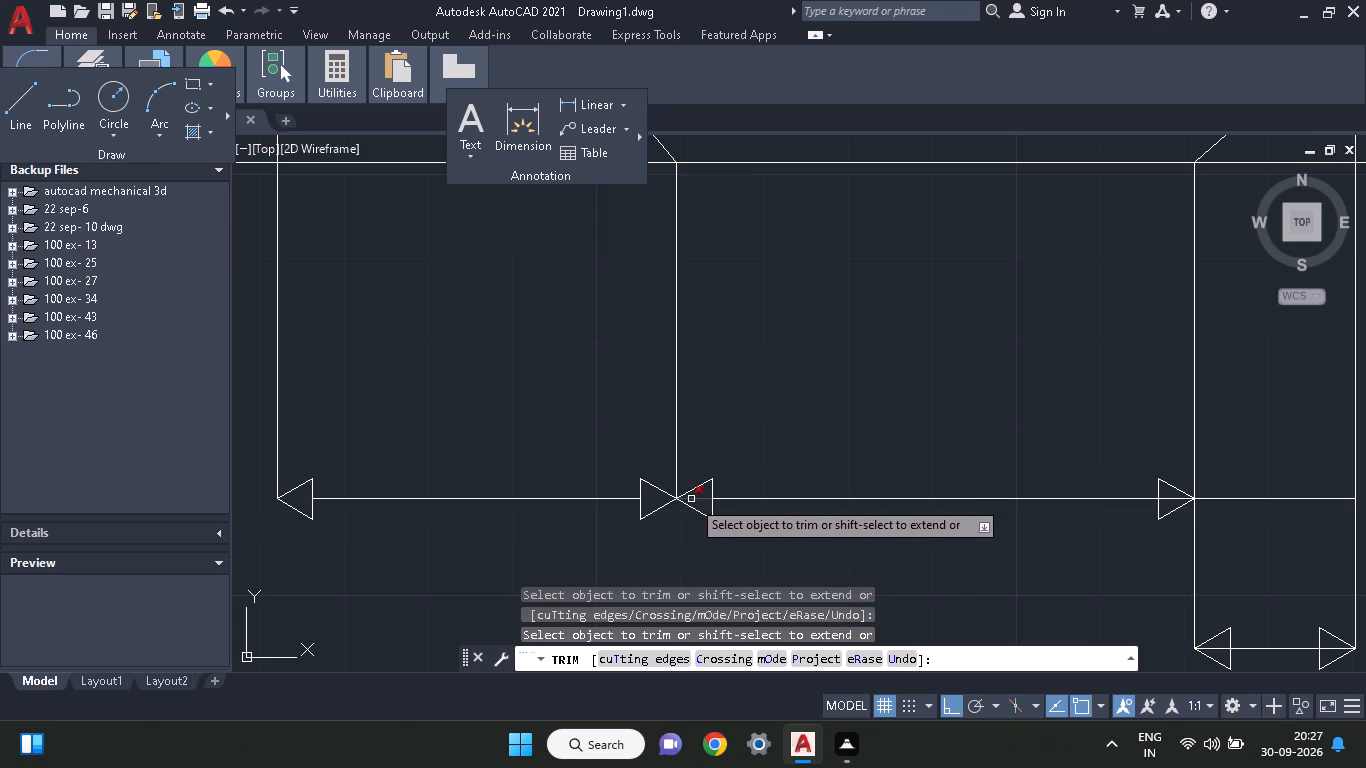
pyautogui.click(698, 499)
pyautogui.moveTo(767, 475); pyautogui.dragTo(45, 461, button='middle')
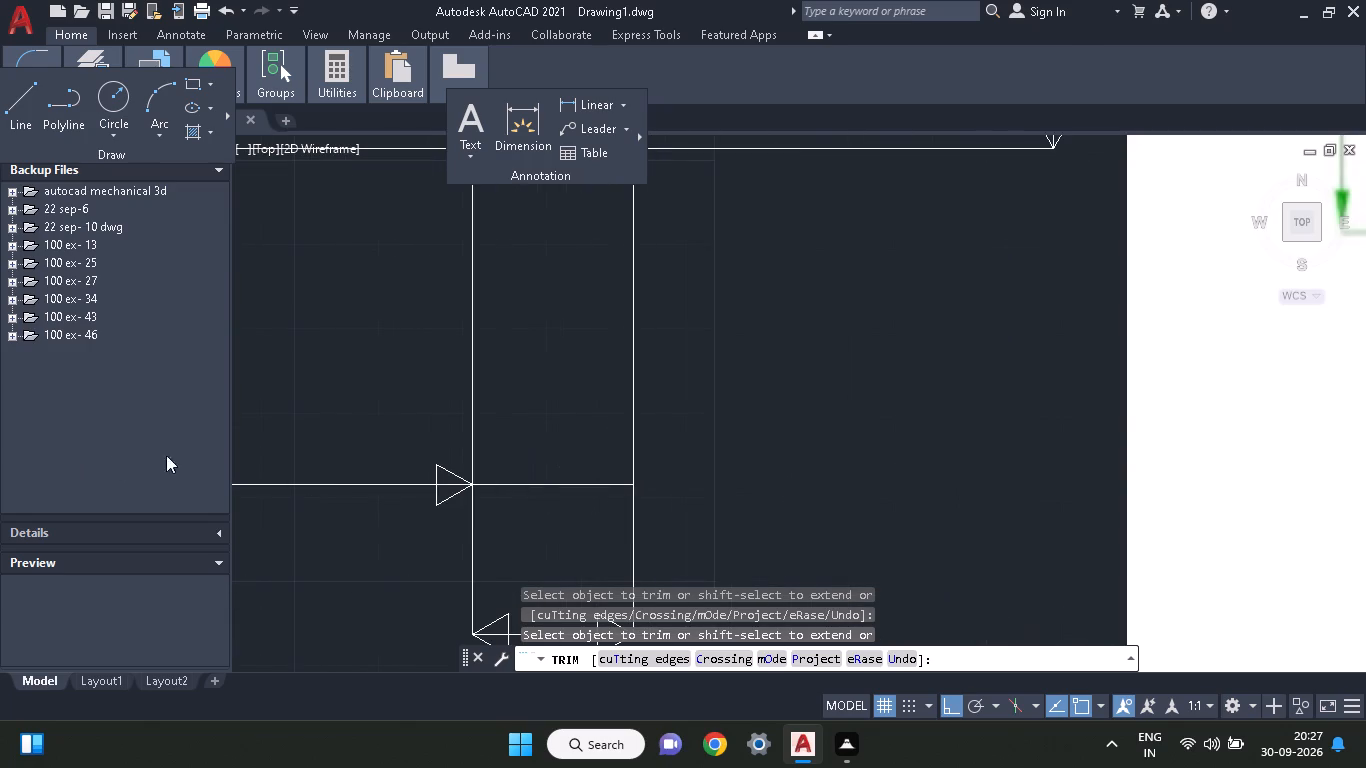
pyautogui.click(448, 485)
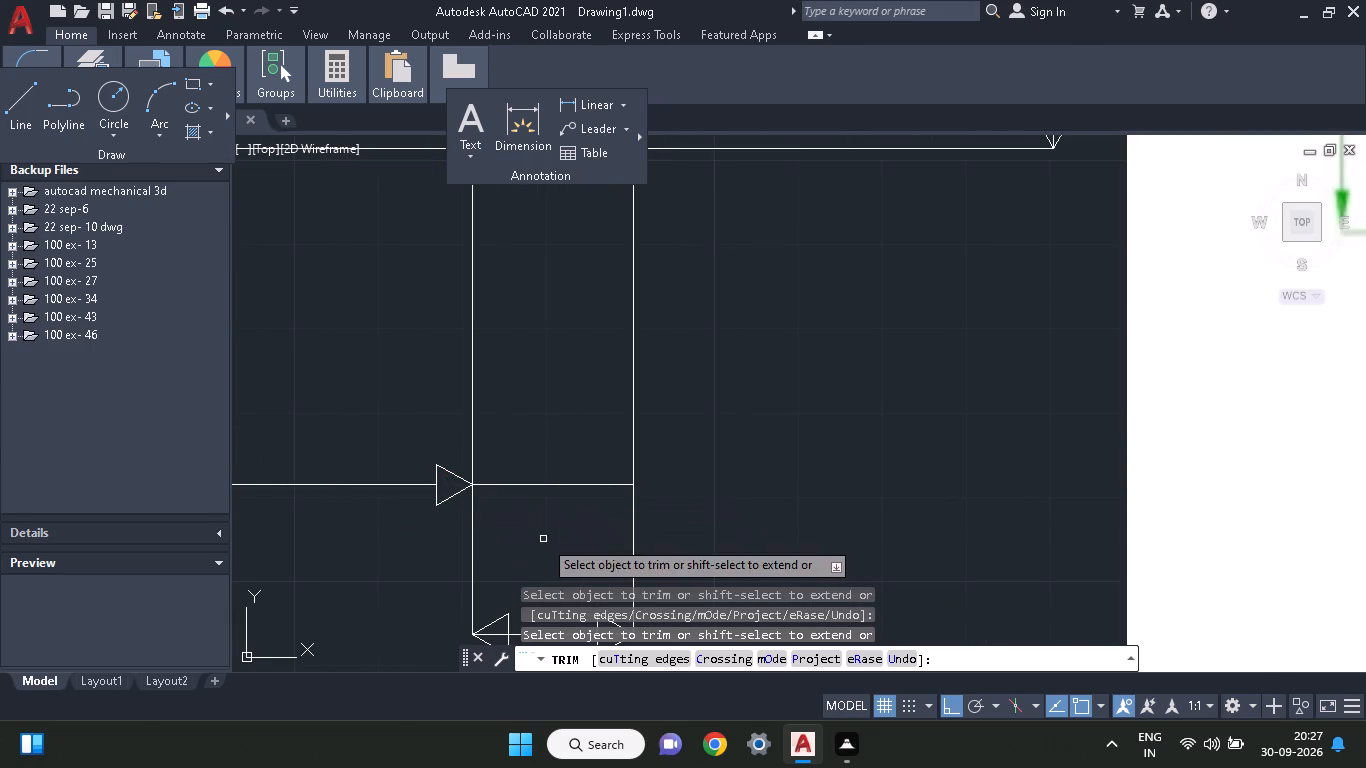
# Trim the line segments inside both arrowheads of the short, lowest horizontal dimension line below the base.
pyautogui.moveTo(543, 539); pyautogui.dragTo(529, 433, button='middle')
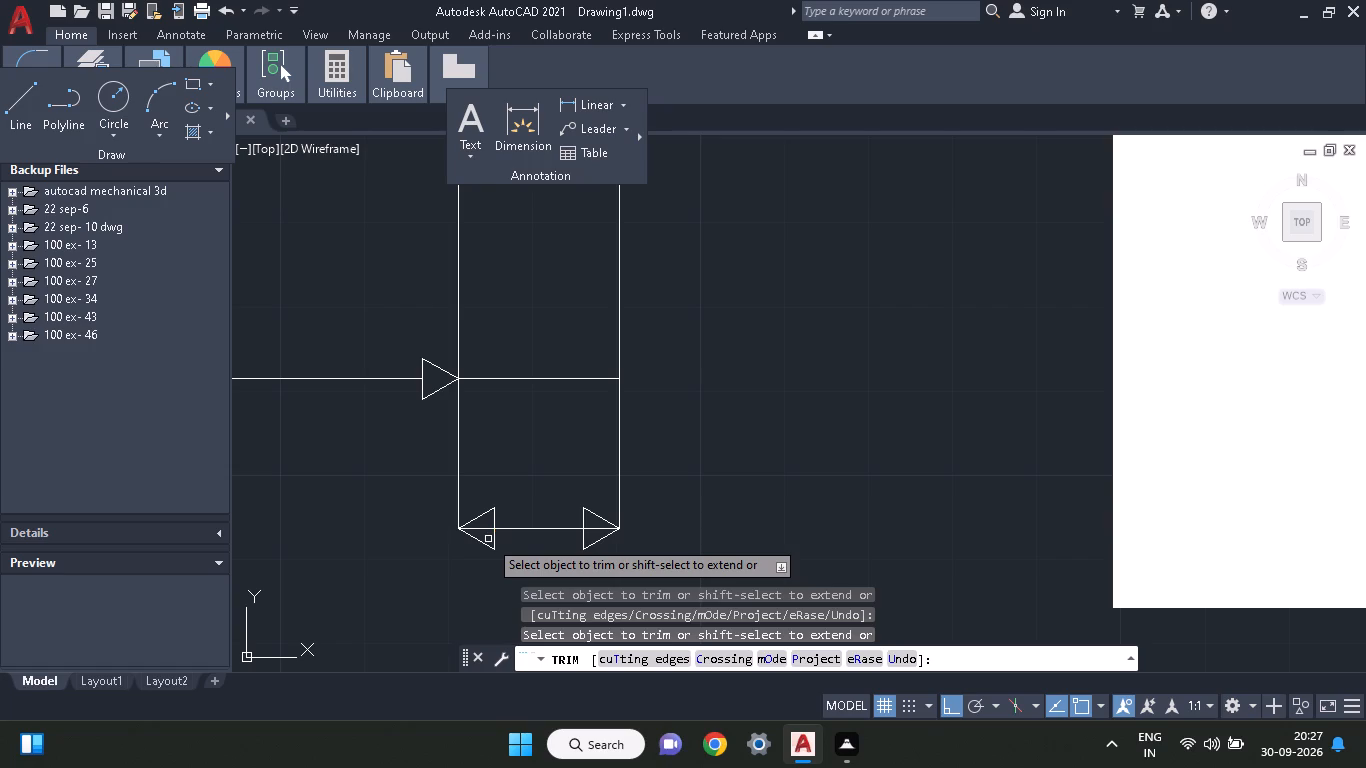
pyautogui.click(481, 527)
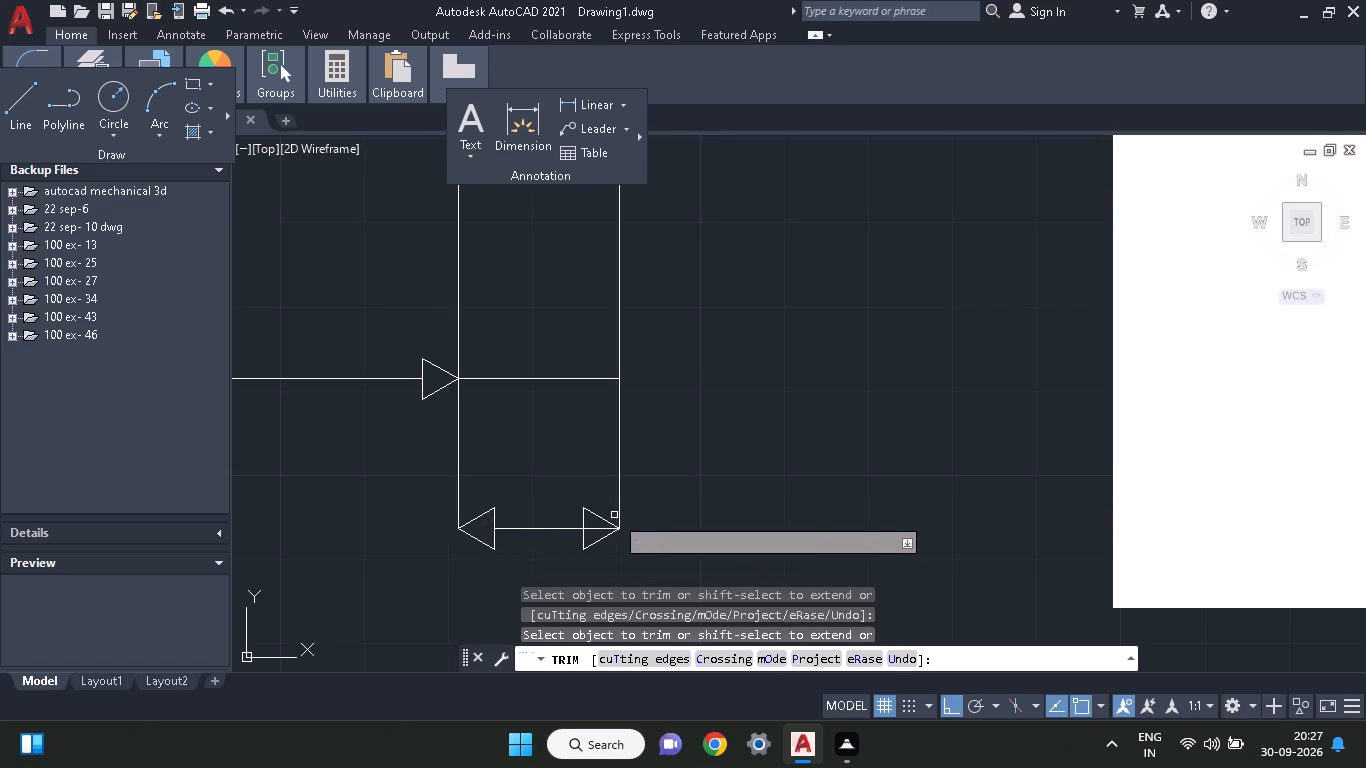
pyautogui.click(593, 529)
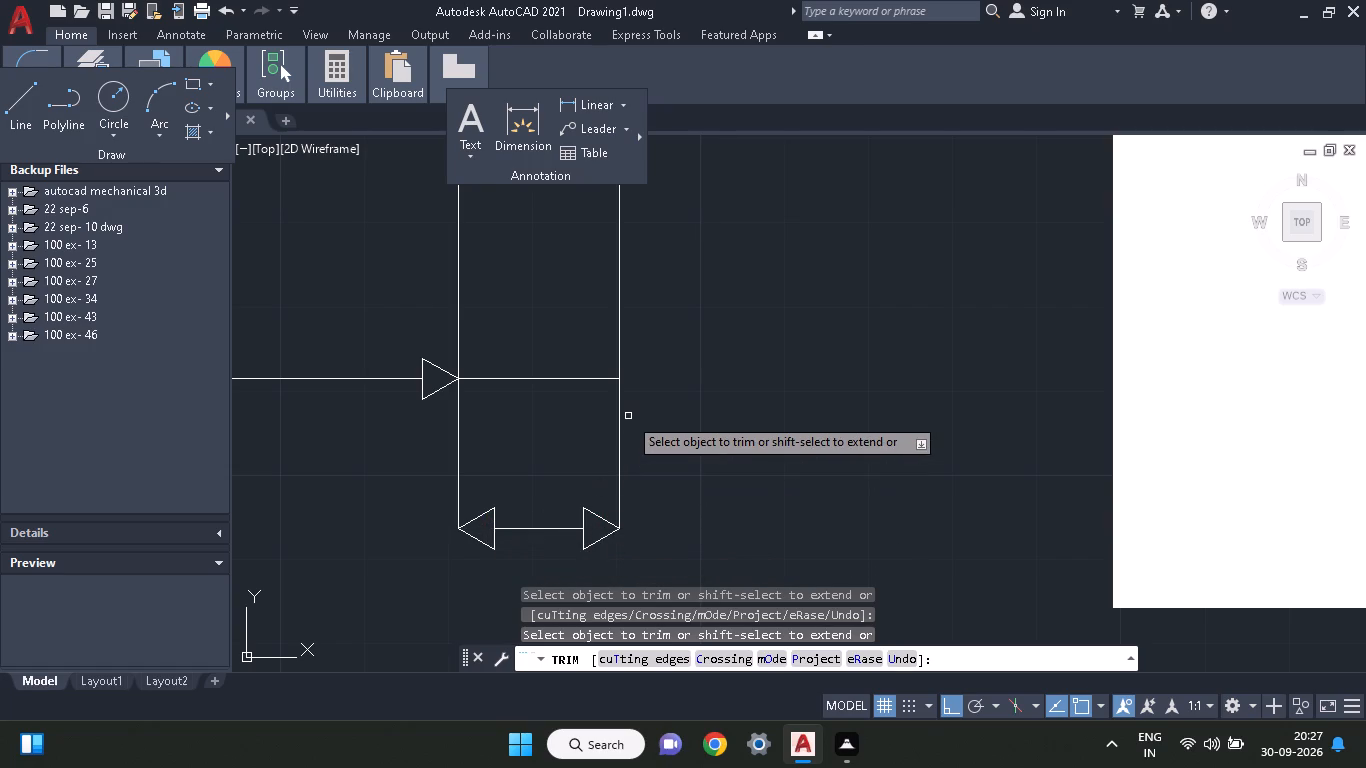
# Trim the line segments inside the lower and upper arrowheads of the right arm's vertical dimension line.
pyautogui.moveTo(655, 318); pyautogui.dragTo(478, 656, button='middle')
pyautogui.moveTo(629, 348); pyautogui.dragTo(260, 476, button='middle')
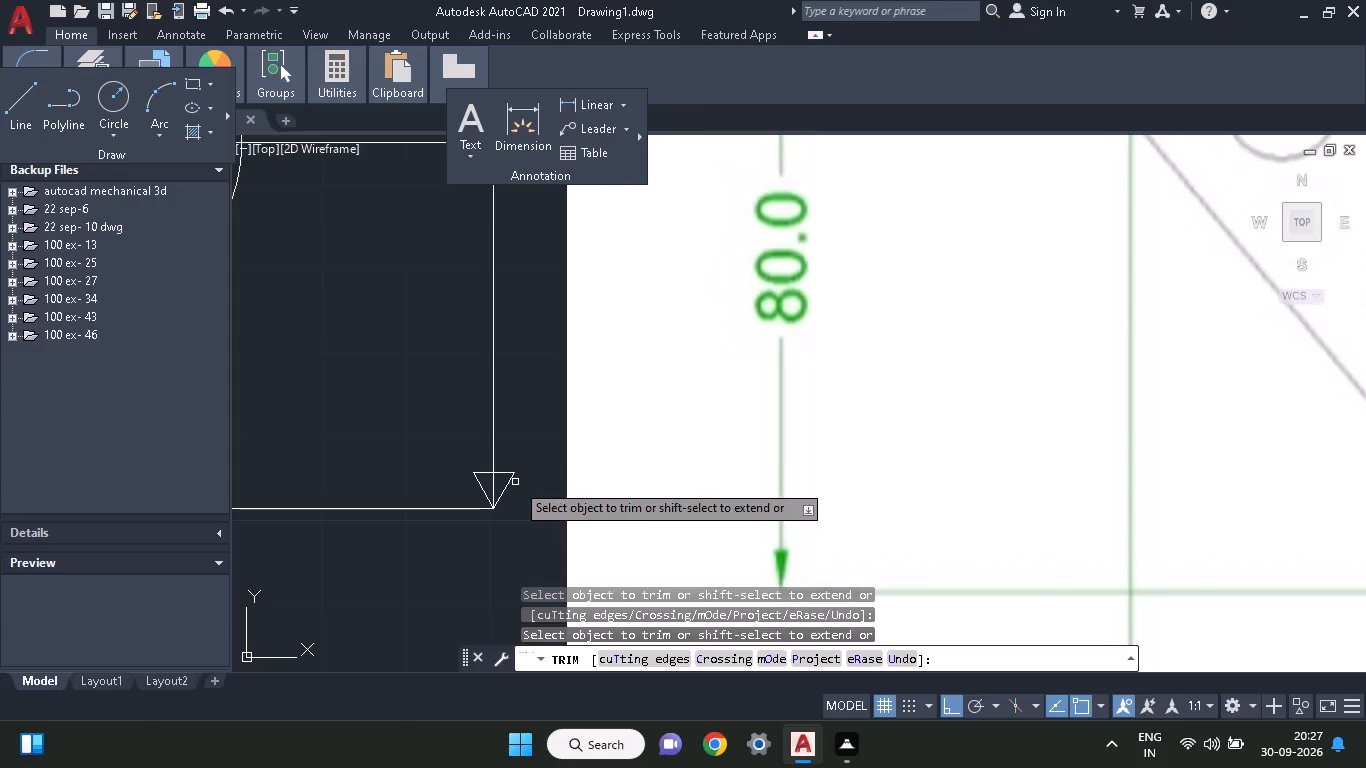
pyautogui.click(492, 486)
pyautogui.moveTo(432, 388); pyautogui.dragTo(388, 716, button='middle')
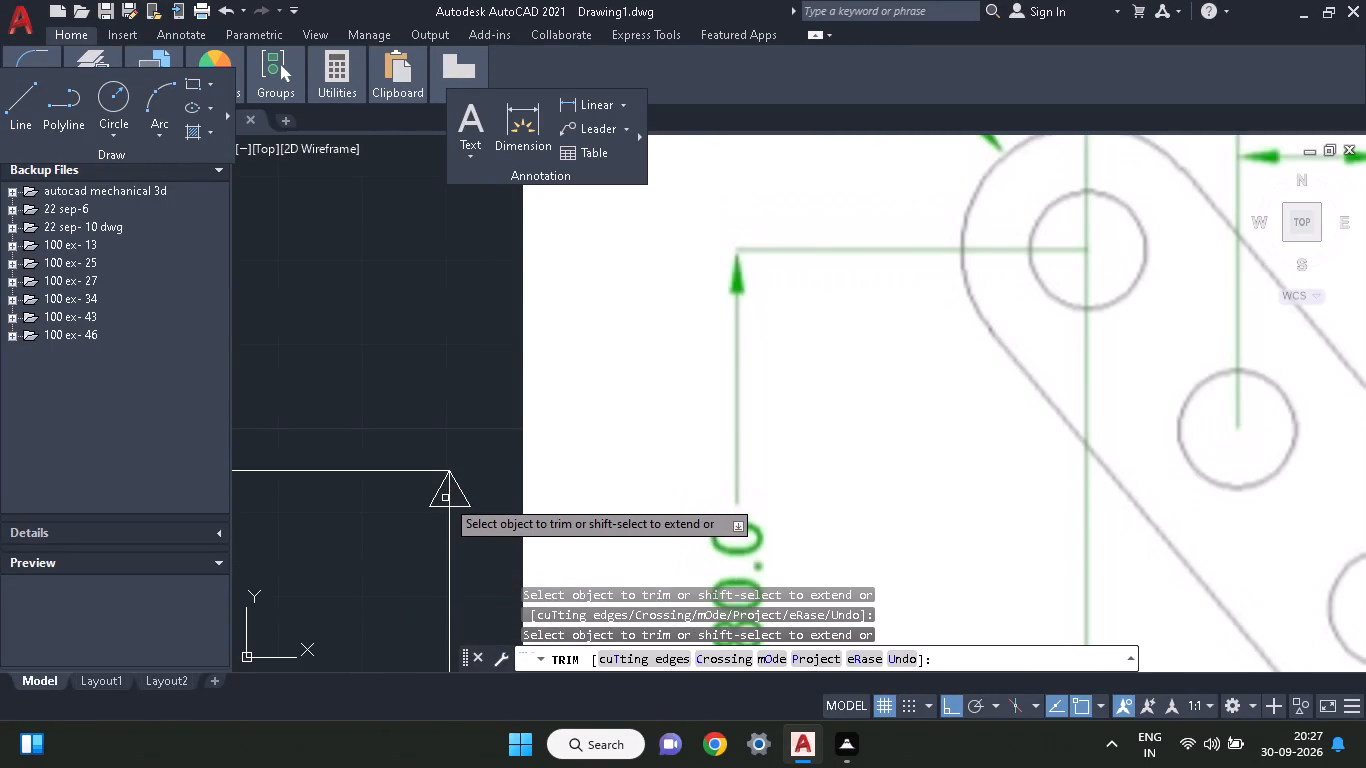
pyautogui.click(446, 496)
# Trim the line segments inside both arrowheads of the horizontal dimension line above the right arm.
pyautogui.moveTo(366, 528); pyautogui.dragTo(899, 664, button='middle')
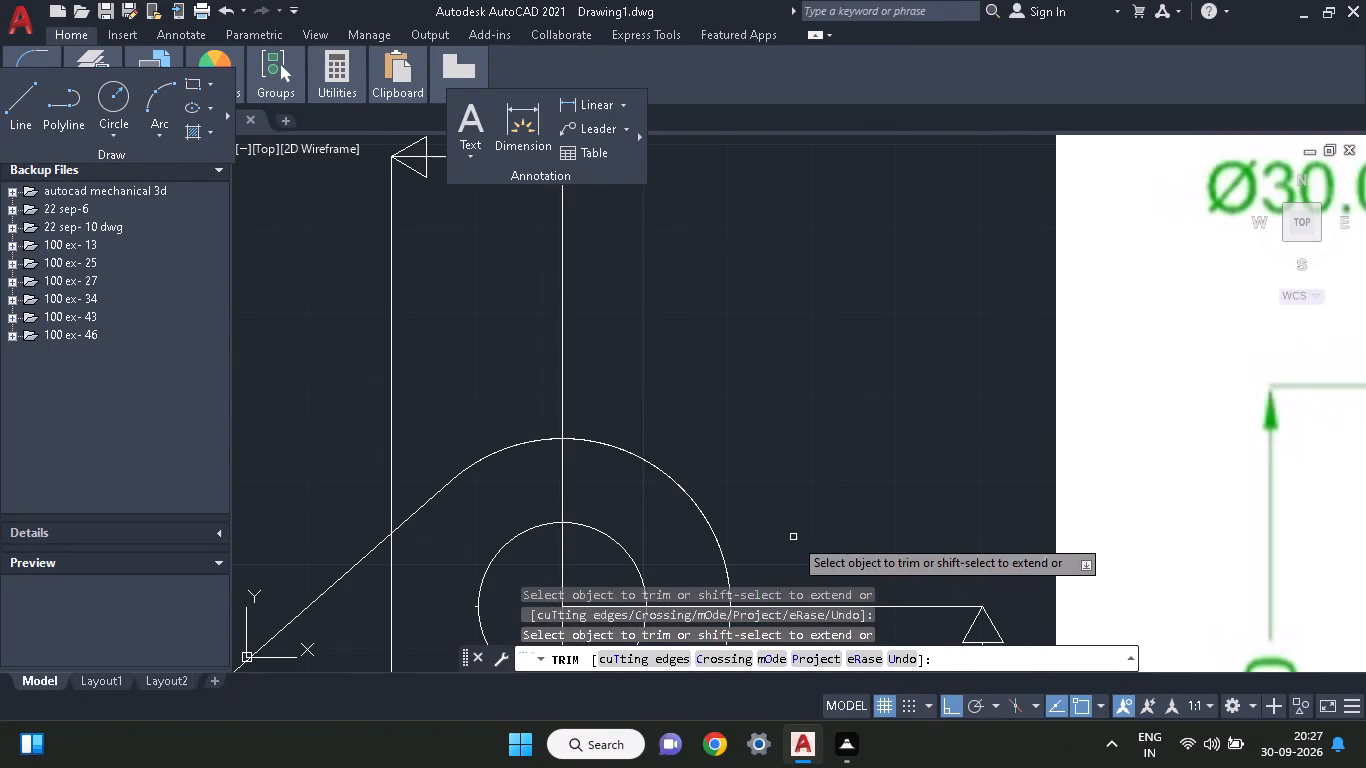
pyautogui.moveTo(742, 463); pyautogui.dragTo(837, 609, button='middle')
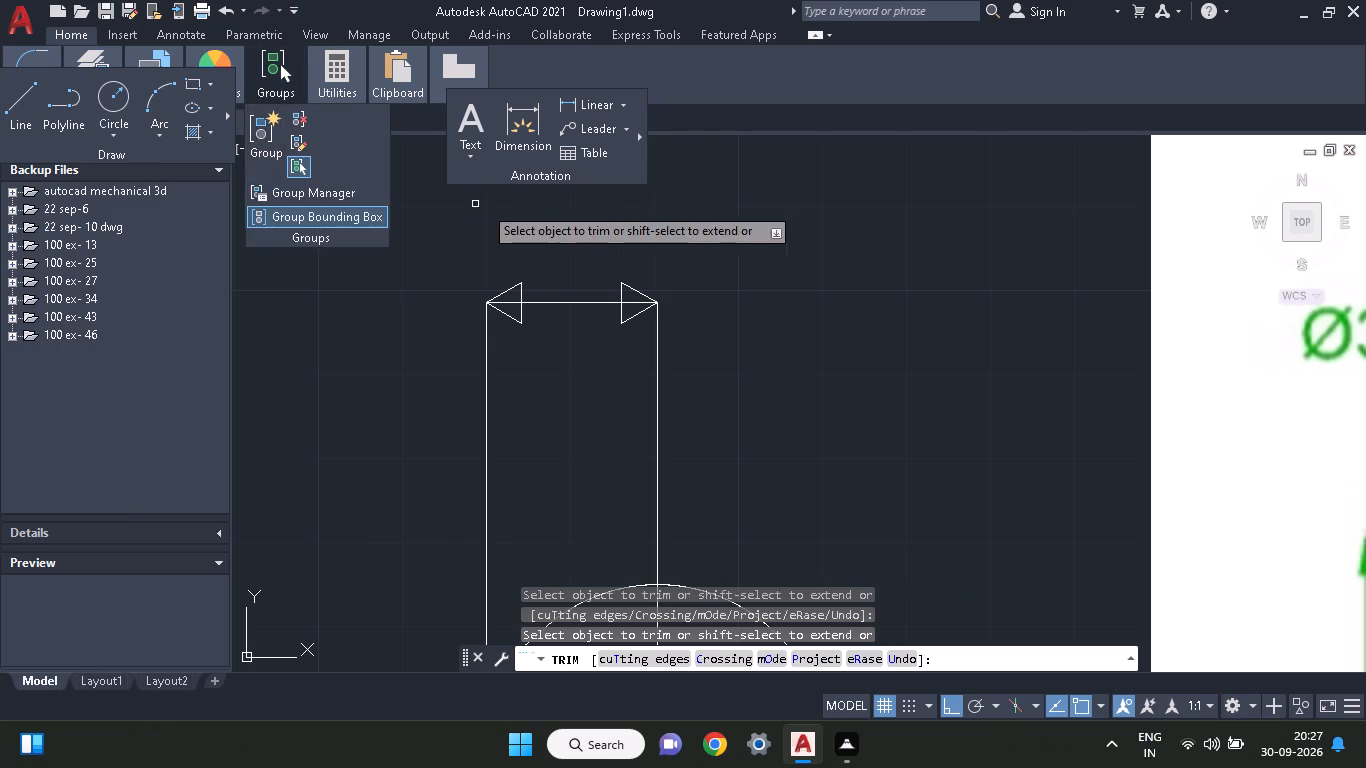
pyautogui.click(500, 304)
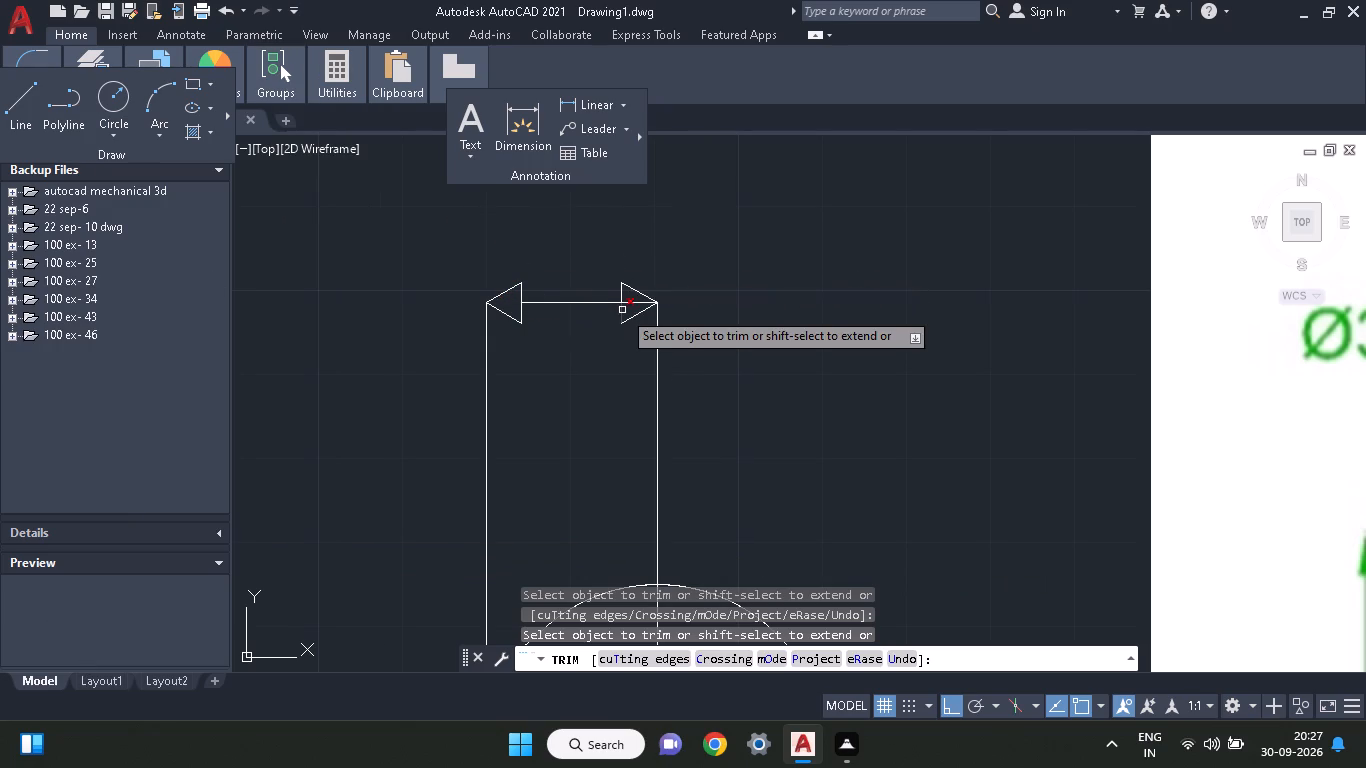
pyautogui.click(631, 303)
# Trim the line segments inside the arrowheads of both horizontal dimension lines above the left arm.
pyautogui.moveTo(568, 416); pyautogui.dragTo(817, 313, button='middle')
pyautogui.moveTo(528, 531); pyautogui.dragTo(1339, 402, button='middle')
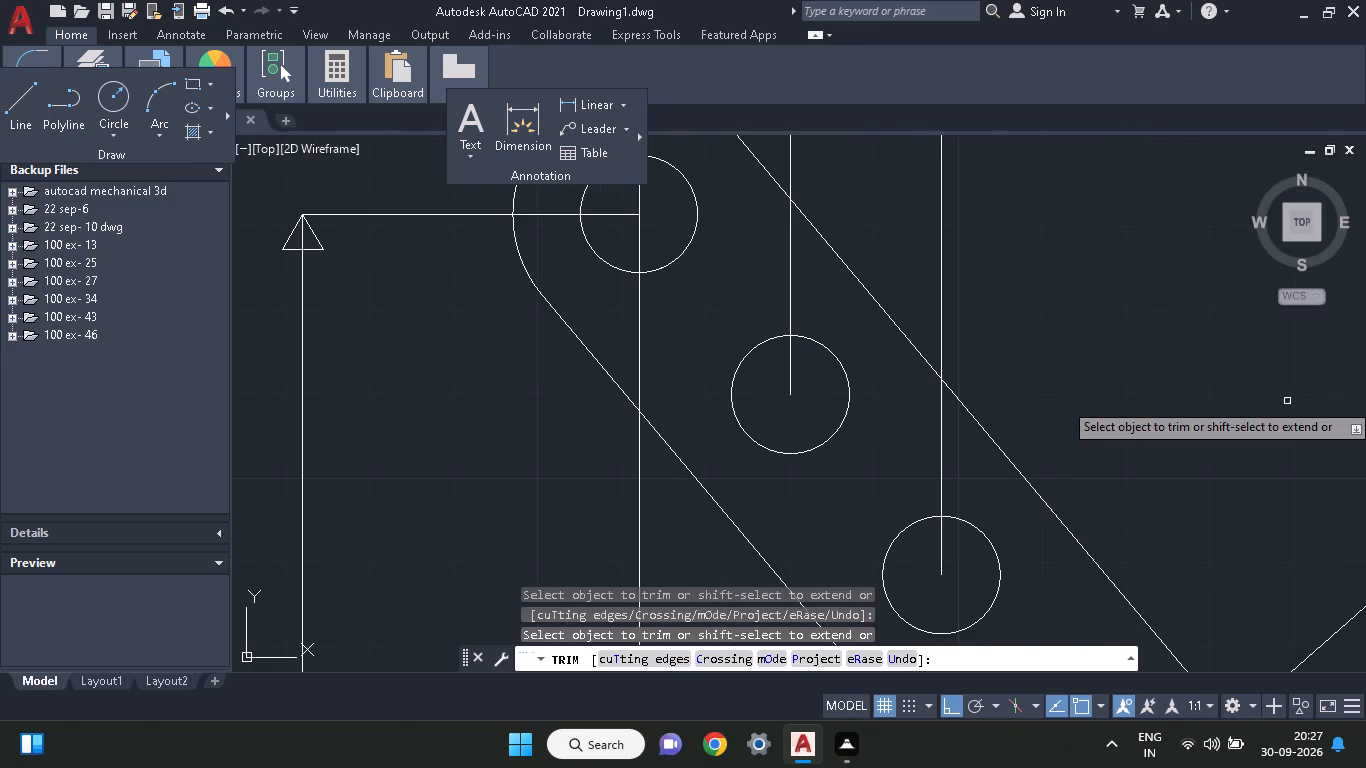
pyautogui.moveTo(608, 407); pyautogui.dragTo(424, 762, button='middle')
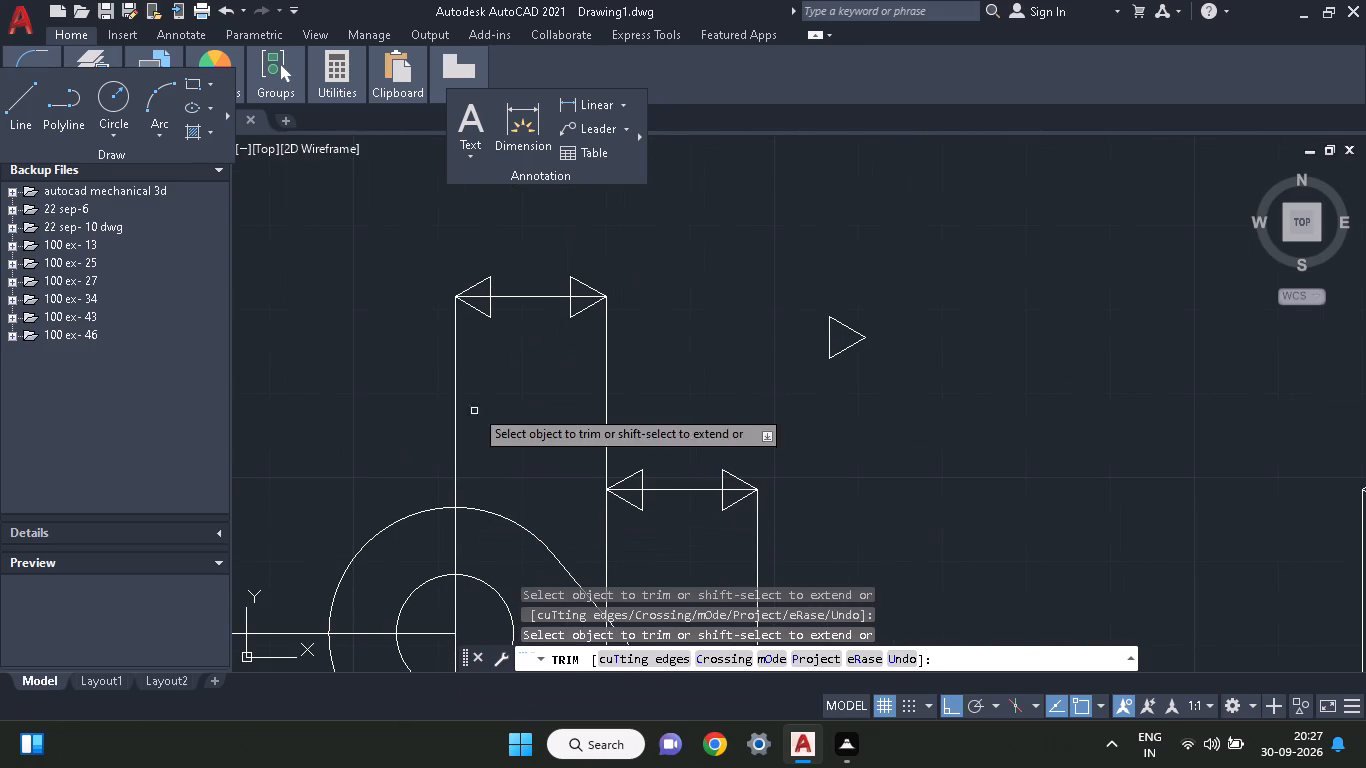
pyautogui.click(484, 300)
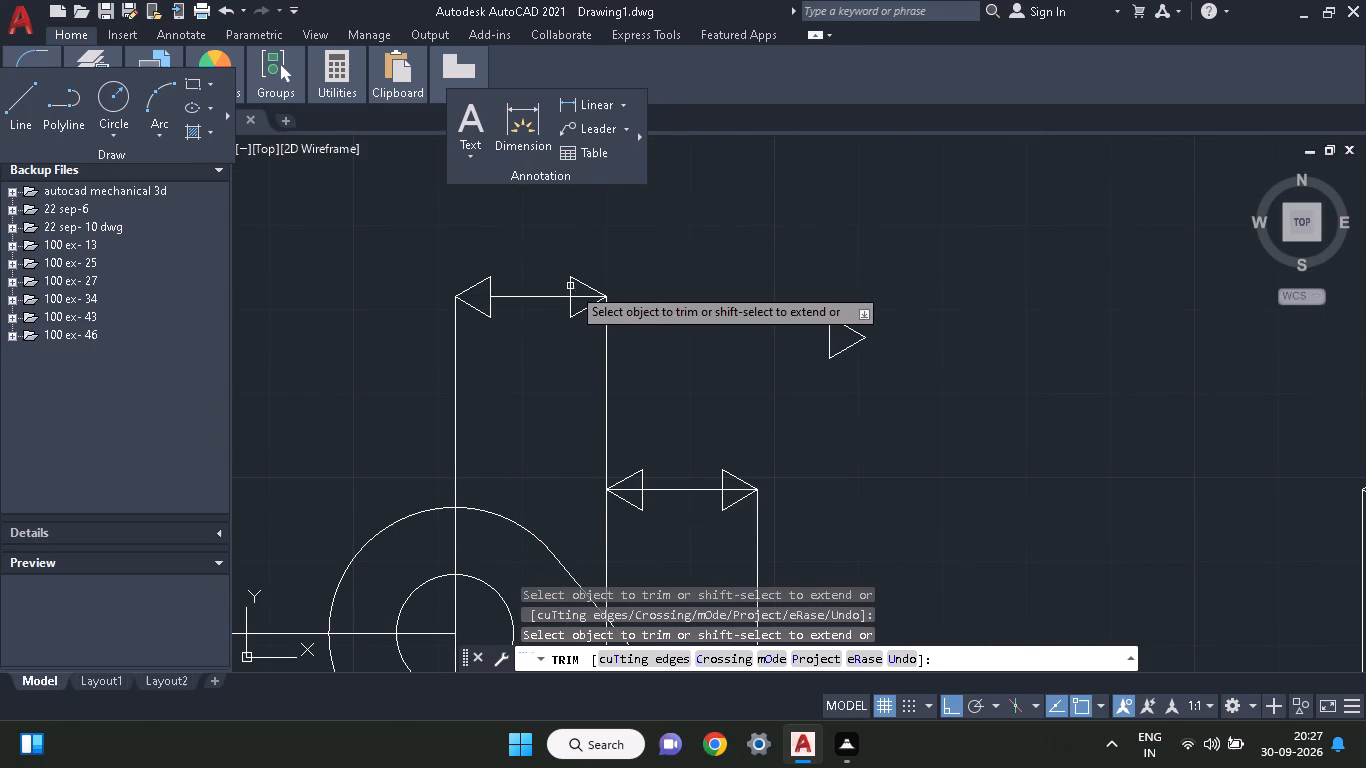
pyautogui.click(582, 296)
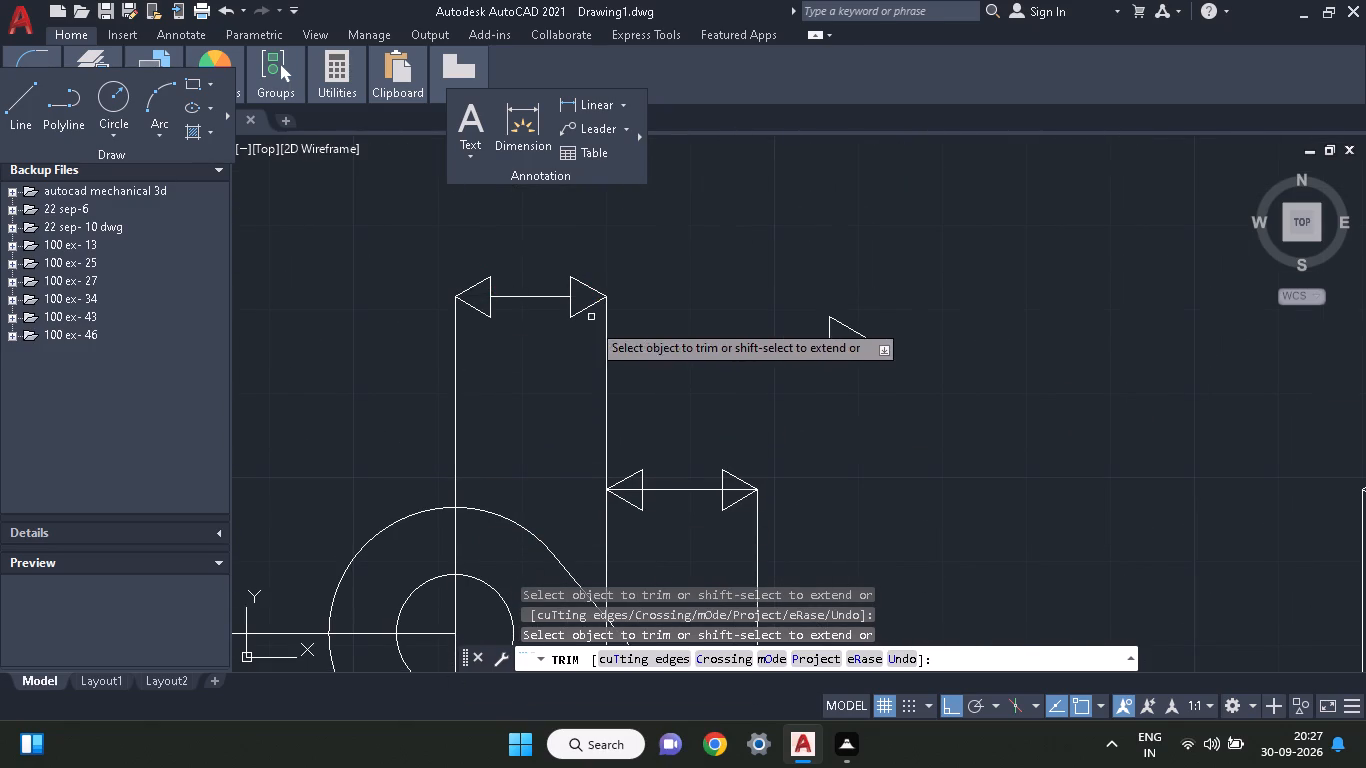
pyautogui.click(629, 491)
pyautogui.click(728, 492)
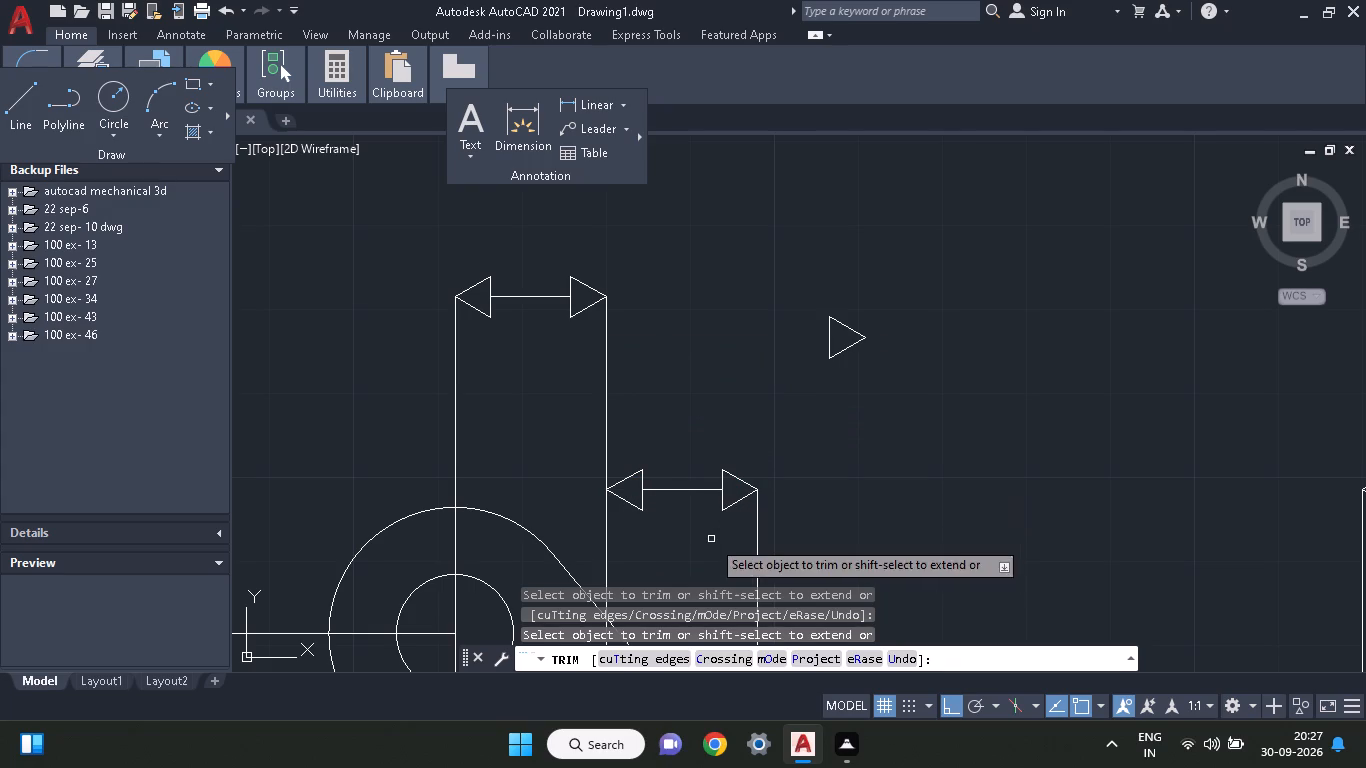
# Trim the line segments inside the upper and lower arrowheads of the left arm's vertical dimension line, then end trimming.
pyautogui.moveTo(700, 561); pyautogui.dragTo(960, 342, button='middle')
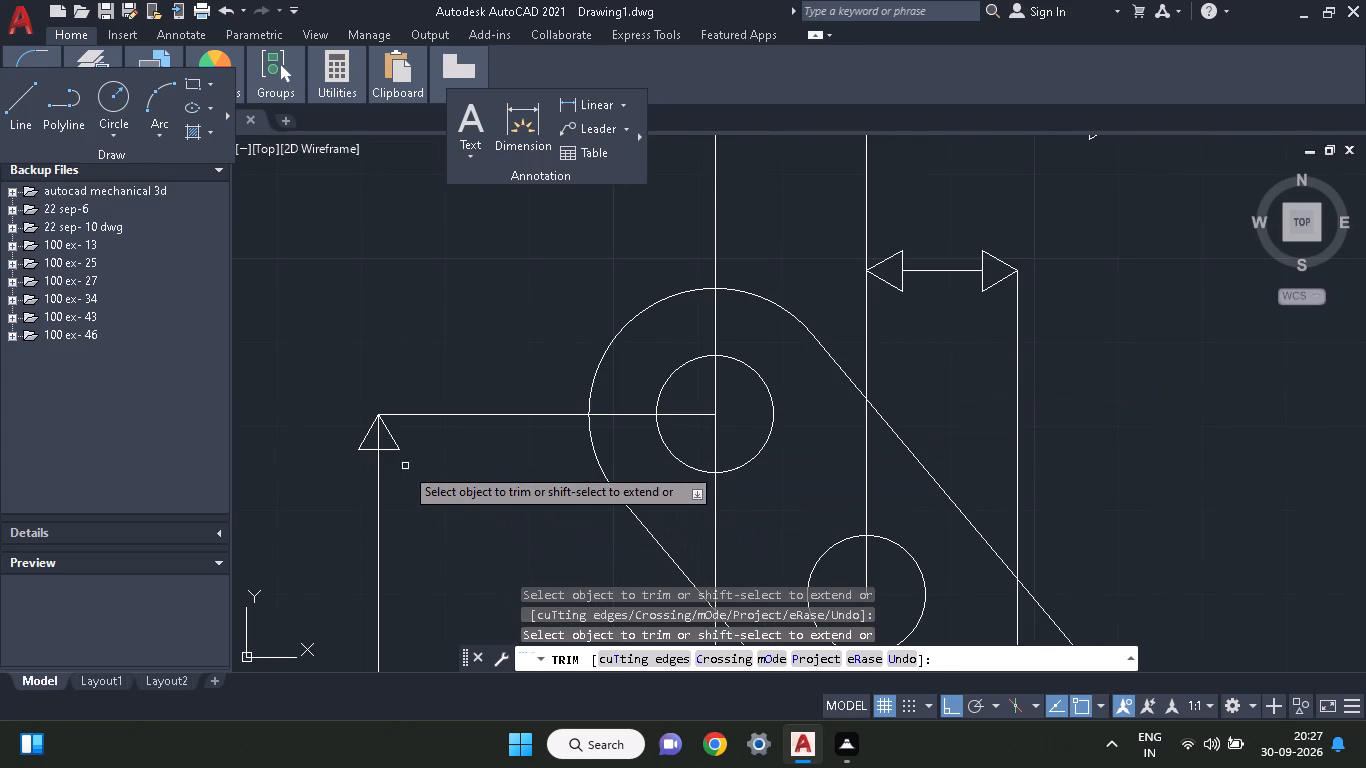
pyautogui.click(380, 439)
pyautogui.moveTo(424, 548); pyautogui.dragTo(434, 210, button='middle')
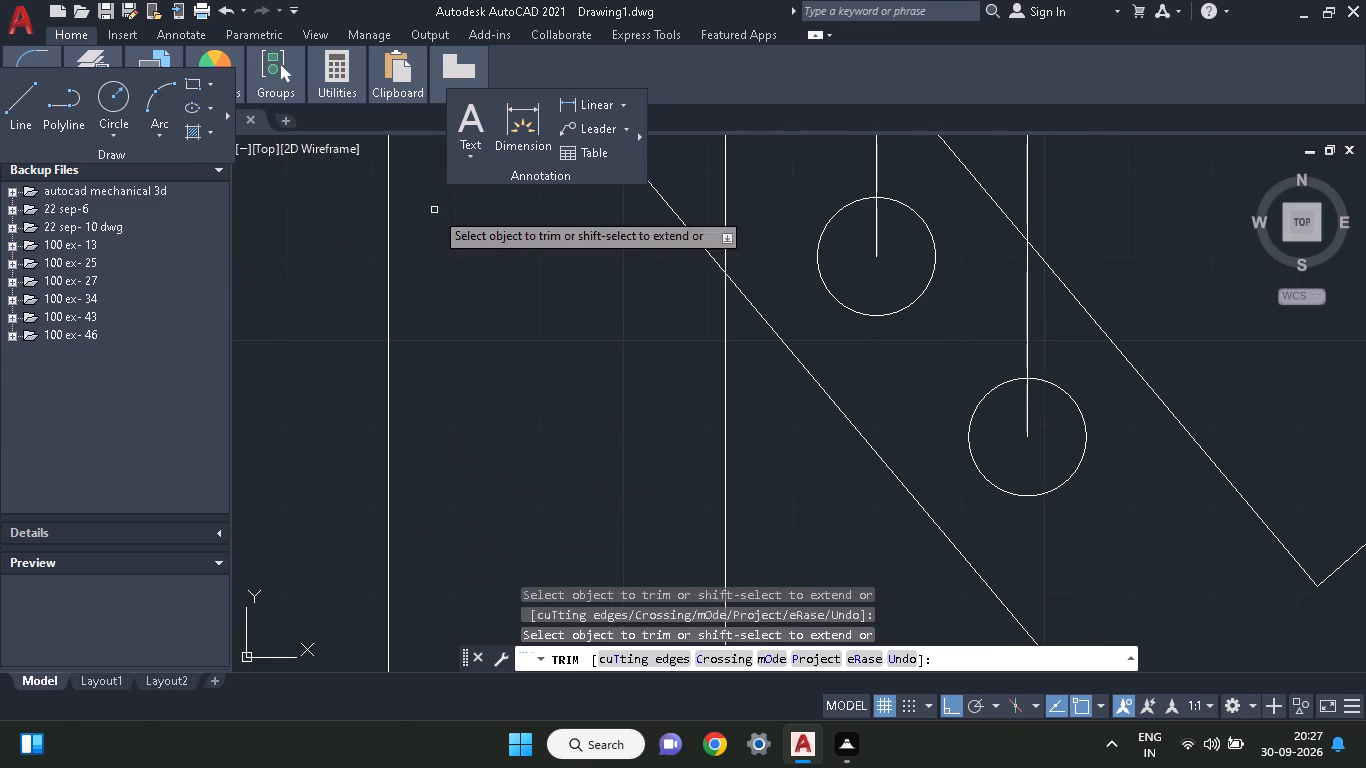
pyautogui.moveTo(475, 395); pyautogui.dragTo(483, 169, button='middle')
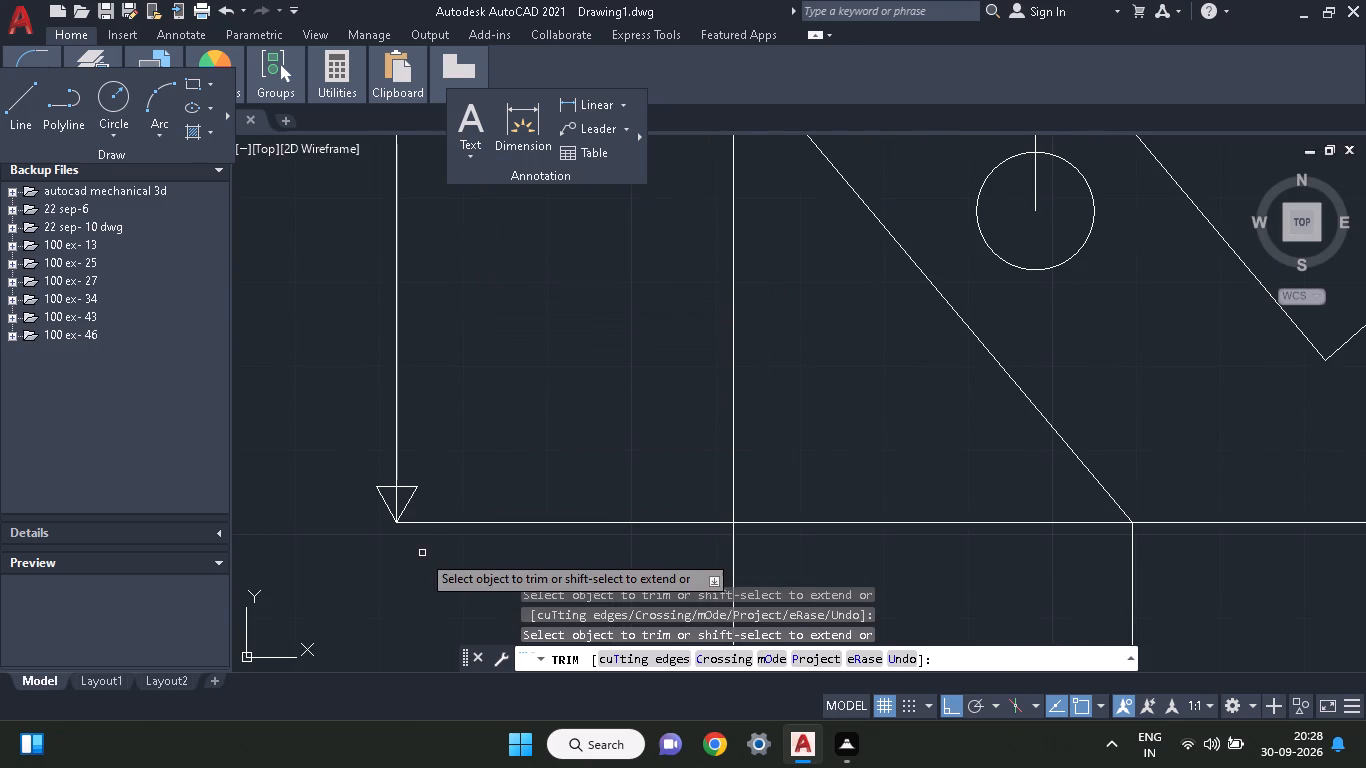
pyautogui.click(395, 496)
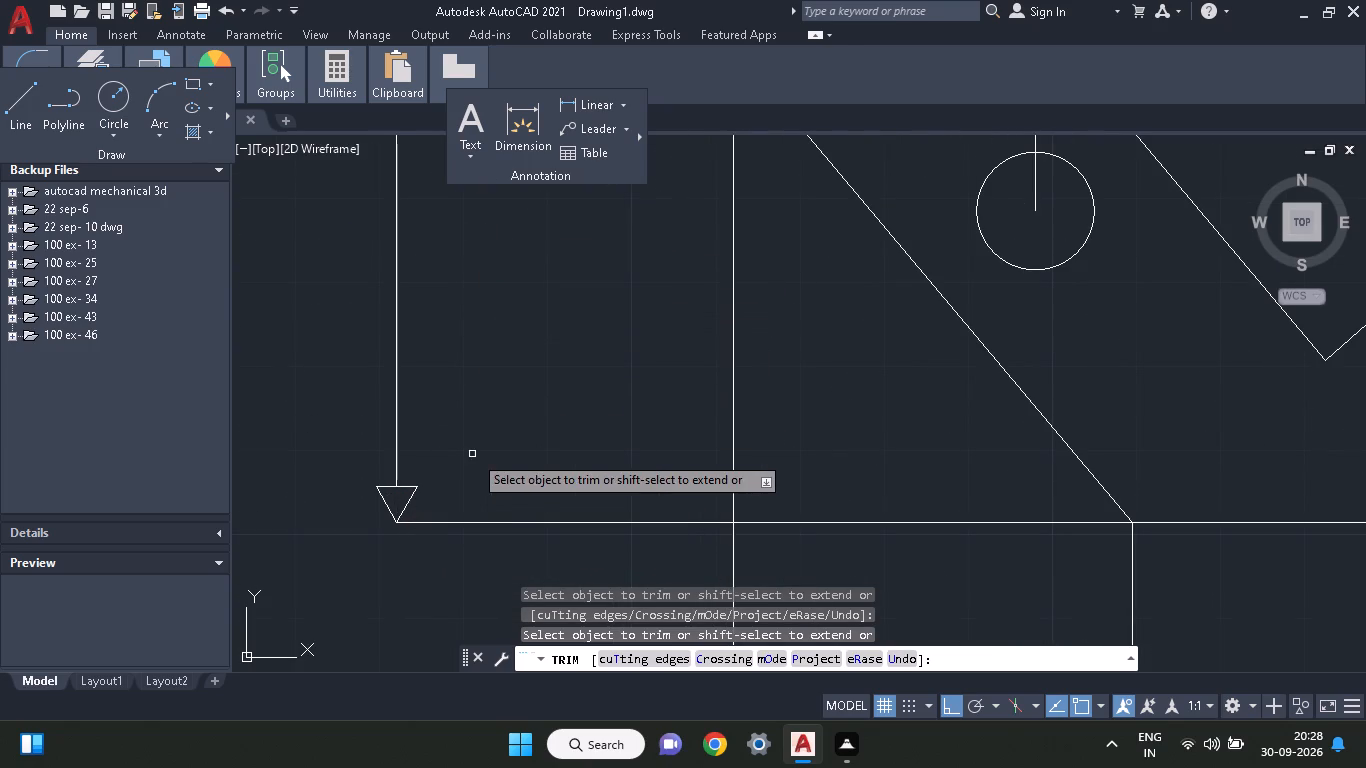
pyautogui.rightClick(515, 428)
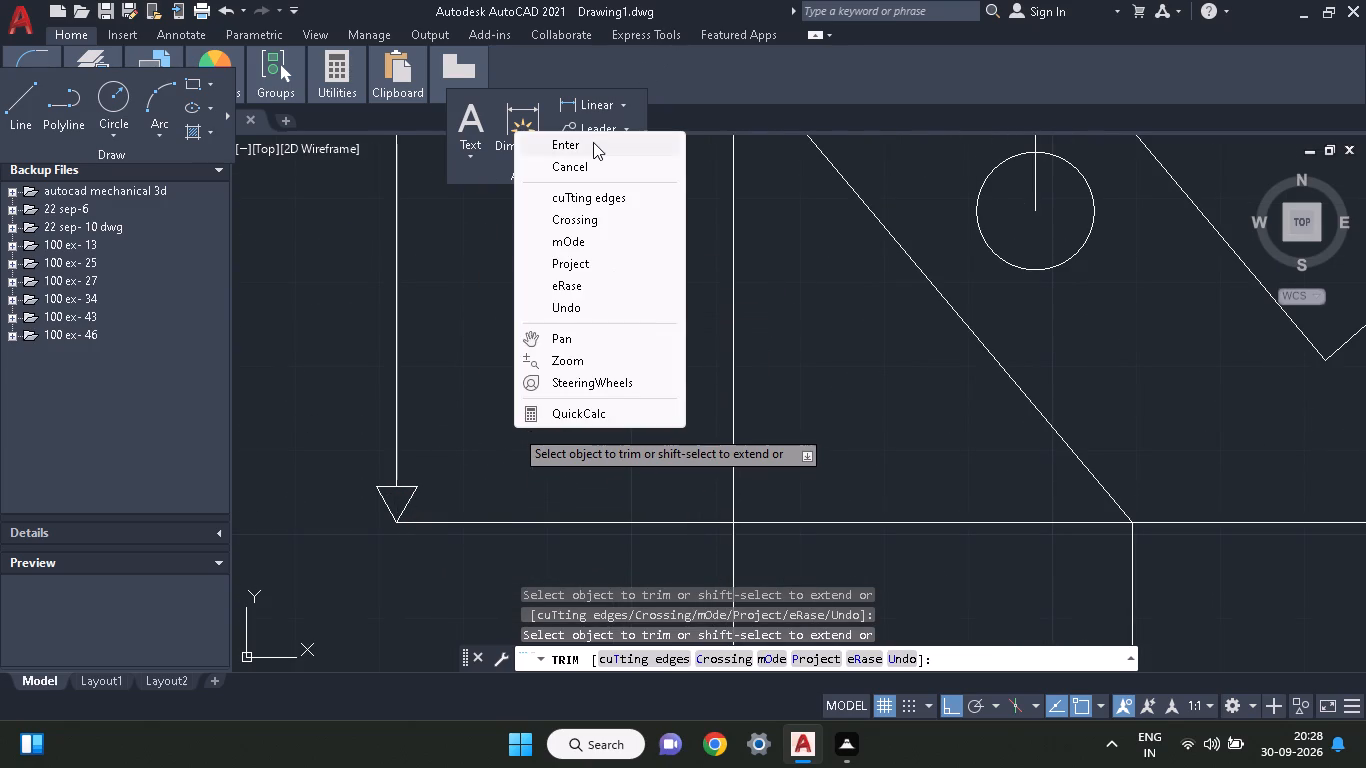
pyautogui.click(593, 142)
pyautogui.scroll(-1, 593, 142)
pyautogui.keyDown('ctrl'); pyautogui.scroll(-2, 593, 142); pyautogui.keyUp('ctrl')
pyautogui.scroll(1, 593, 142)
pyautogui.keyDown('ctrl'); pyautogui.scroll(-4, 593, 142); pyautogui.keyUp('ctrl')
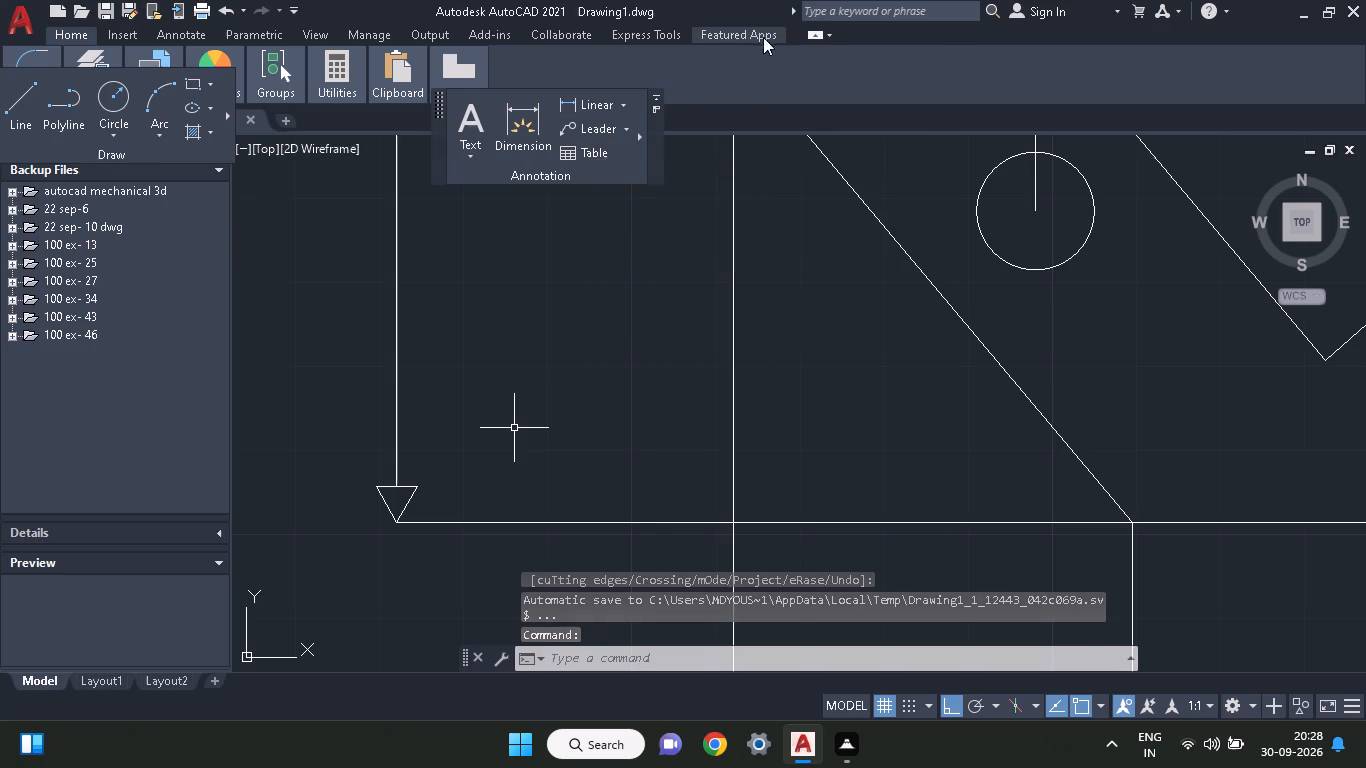
# Erase the stray triangular arrowhead beside the upper horizontal dimension line above the left arm.
pyautogui.keyDown('ctrl'); pyautogui.scroll(-3, 831, 266); pyautogui.keyUp('ctrl')
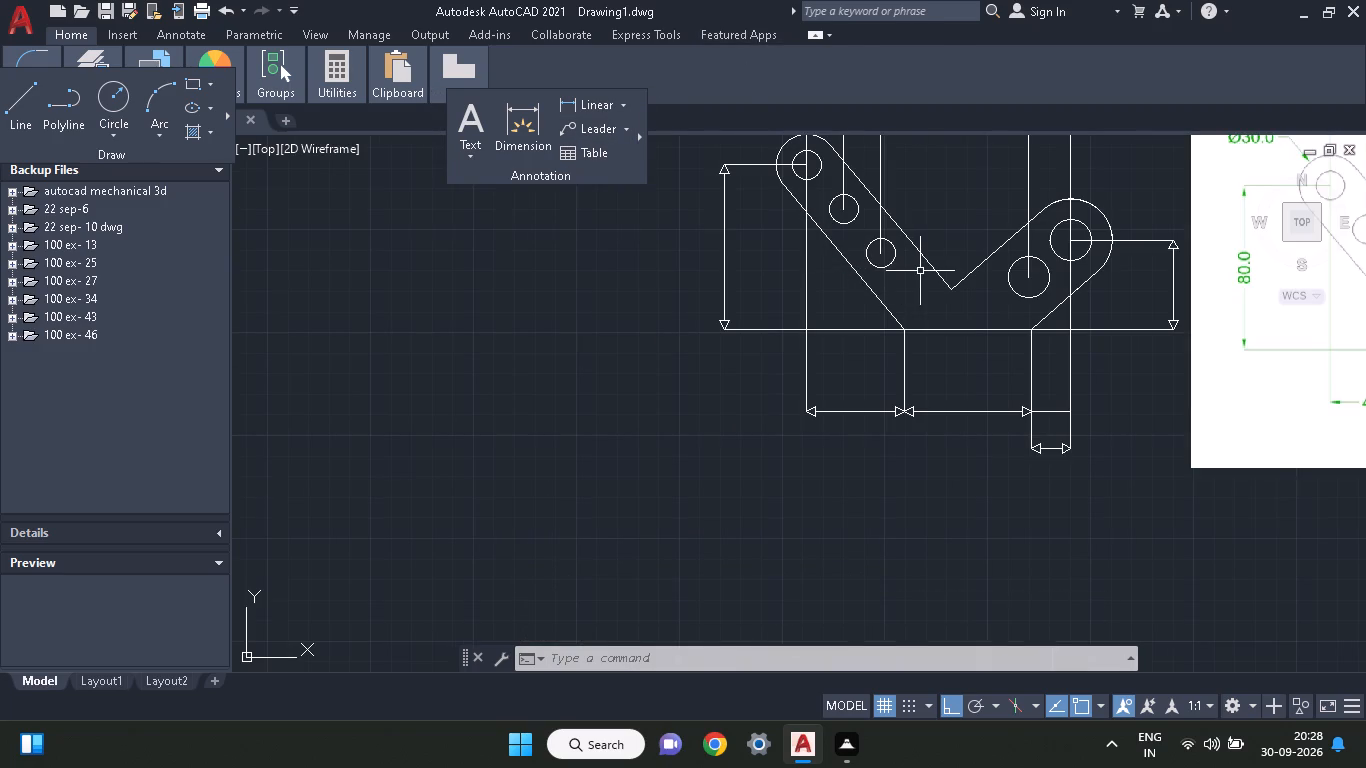
pyautogui.moveTo(920, 273); pyautogui.dragTo(611, 517, button='middle')
pyautogui.scroll(1, 917, 278)
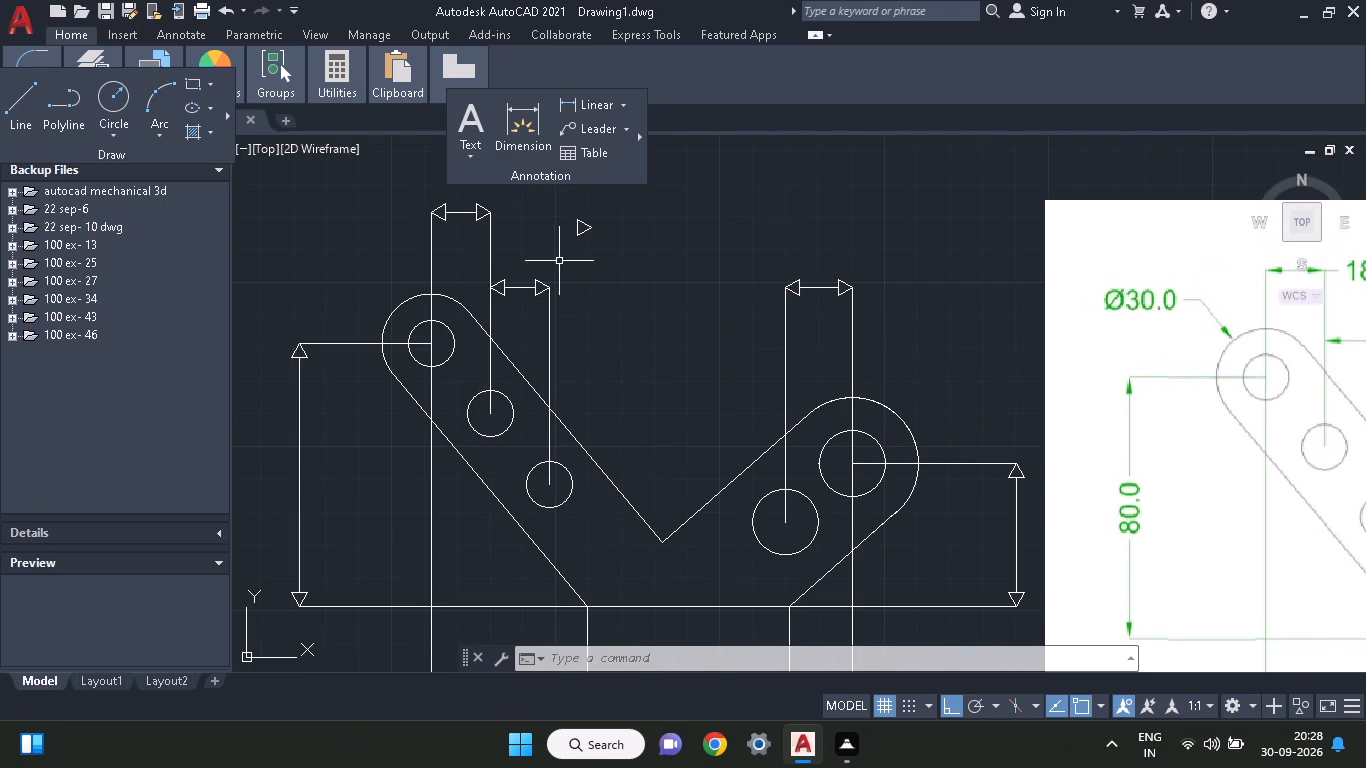
pyautogui.click(577, 228)
pyautogui.rightClick(624, 326)
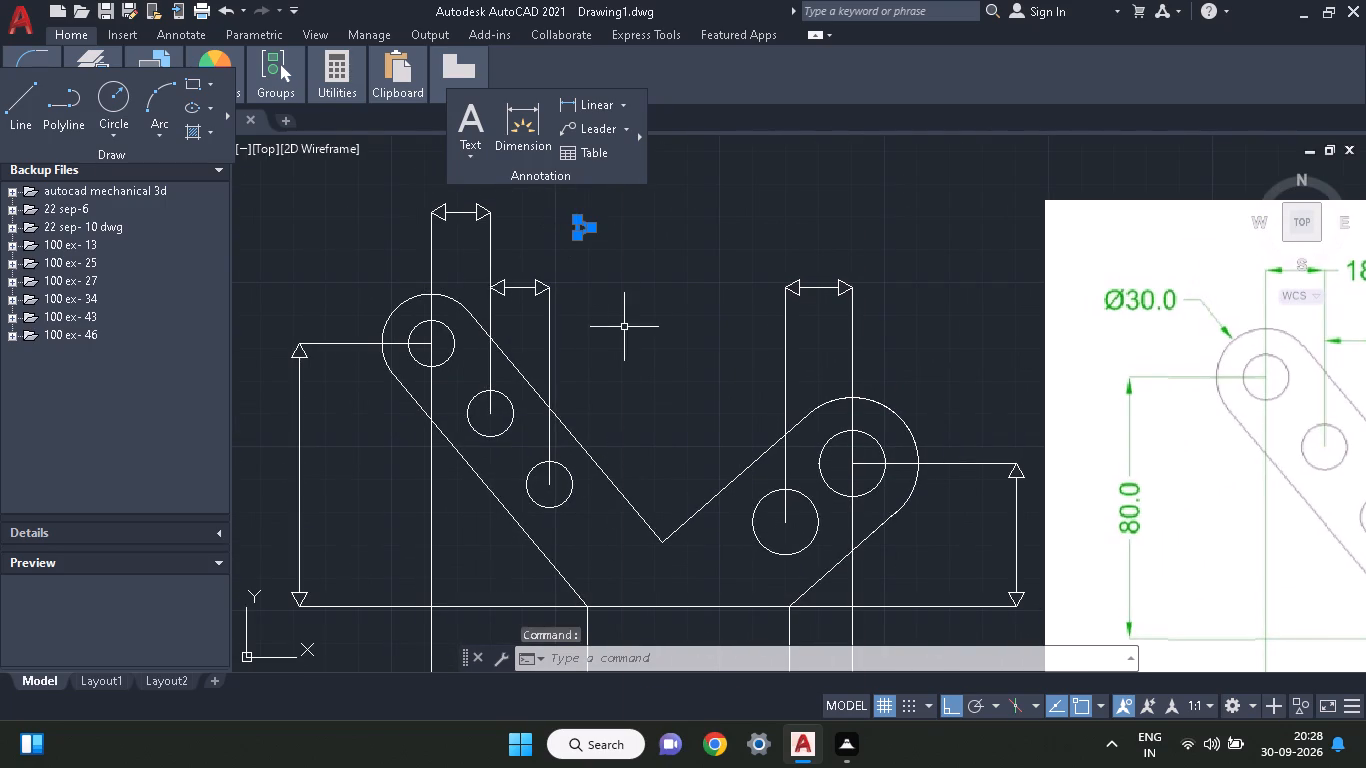
pyautogui.click(647, 344)
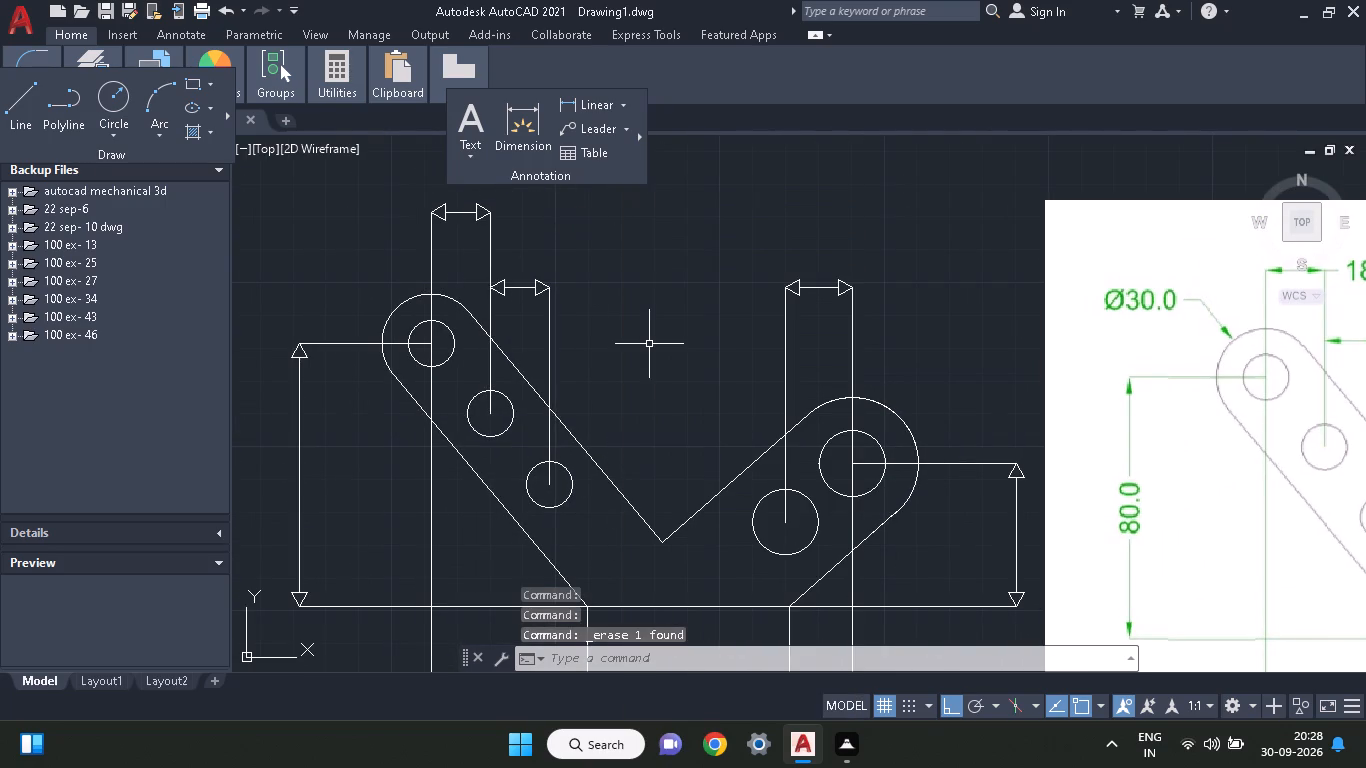
# With Ortho off, draw the Ø30 leader from the left arm's rounded end: a slanted segment about 17 long plus a horizontal shoulder pointing away.
pyautogui.click(24, 104)
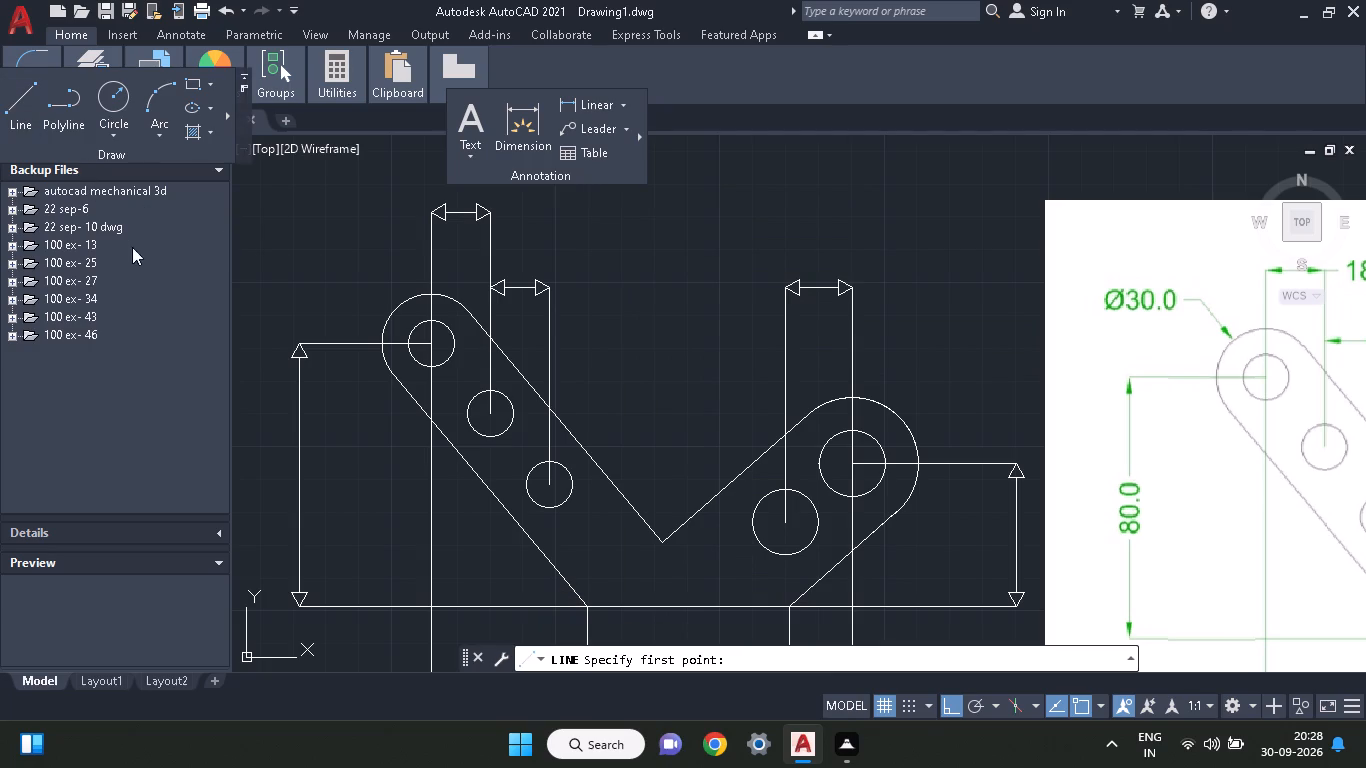
pyautogui.click(393, 306)
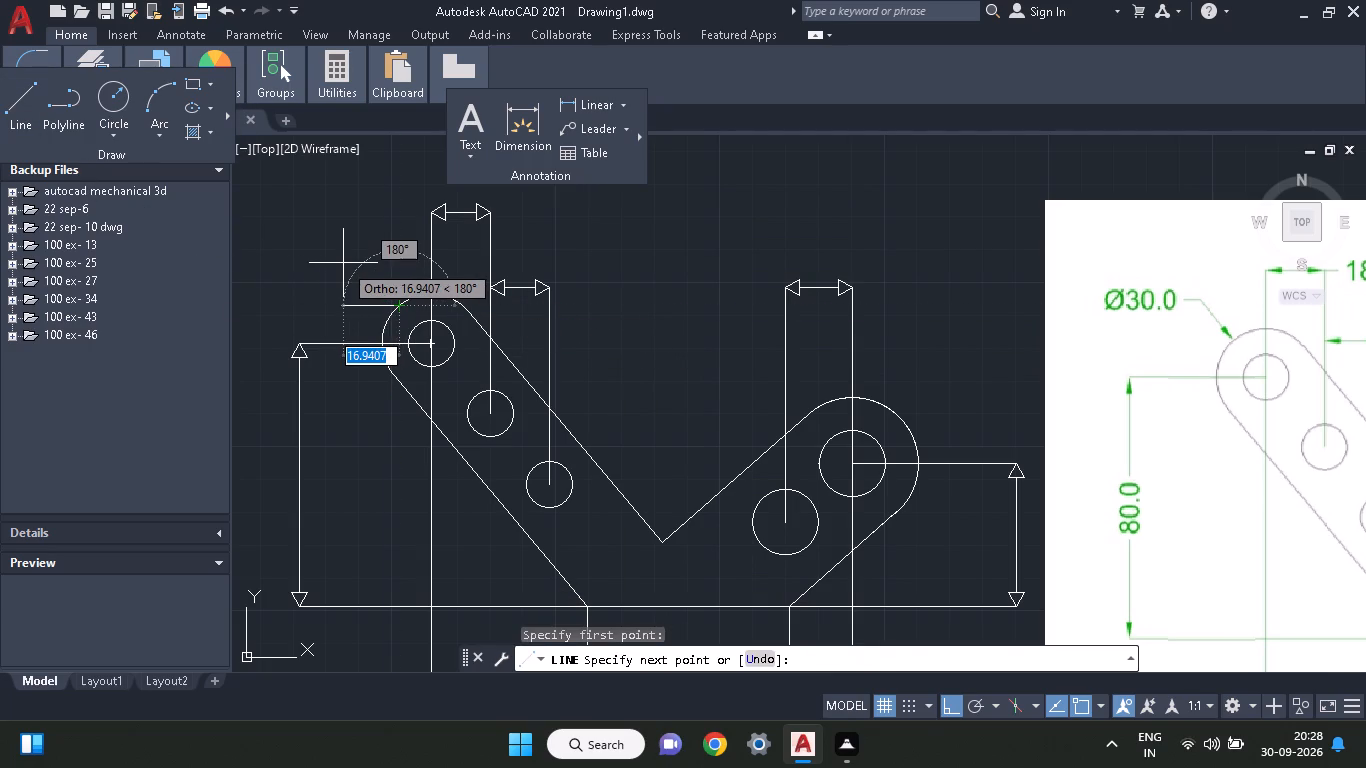
pyautogui.press('F8')
pyautogui.scroll(-1, 343, 263)
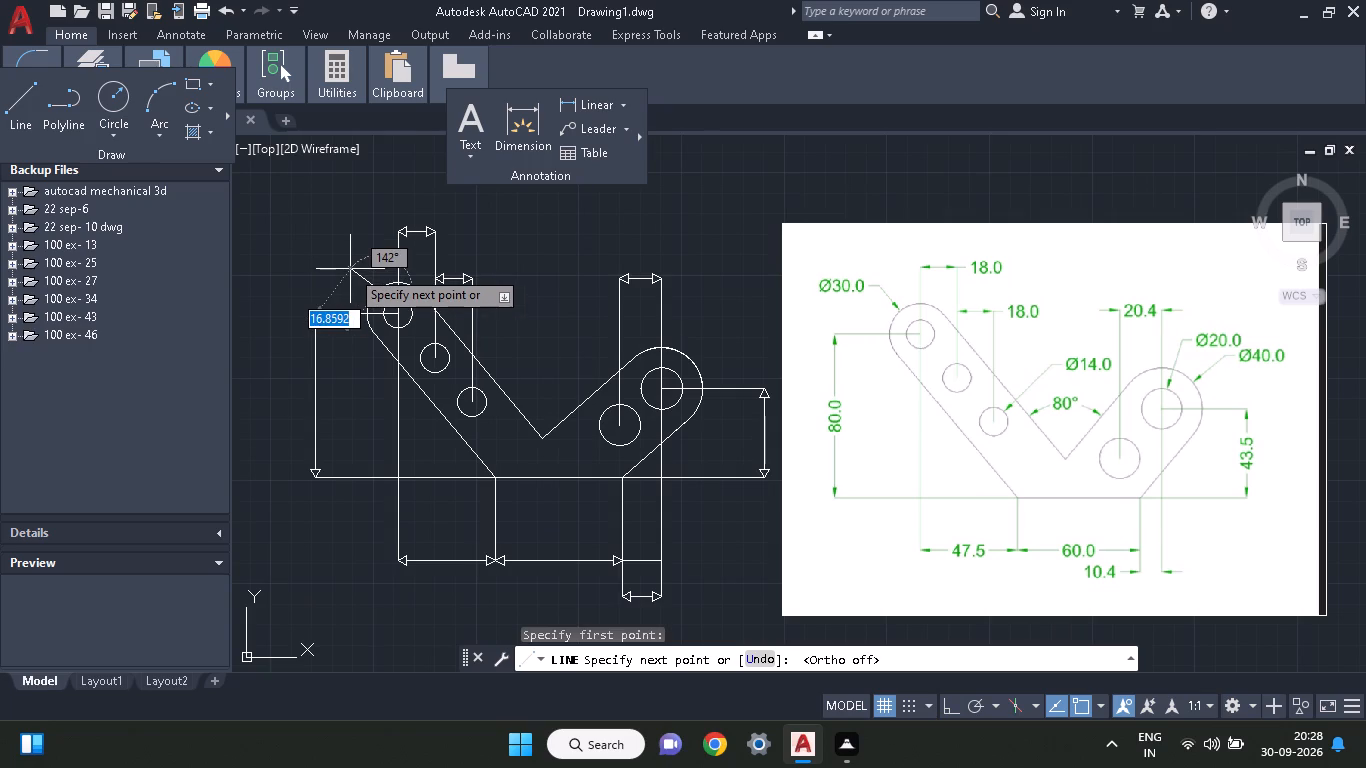
pyautogui.click(350, 269)
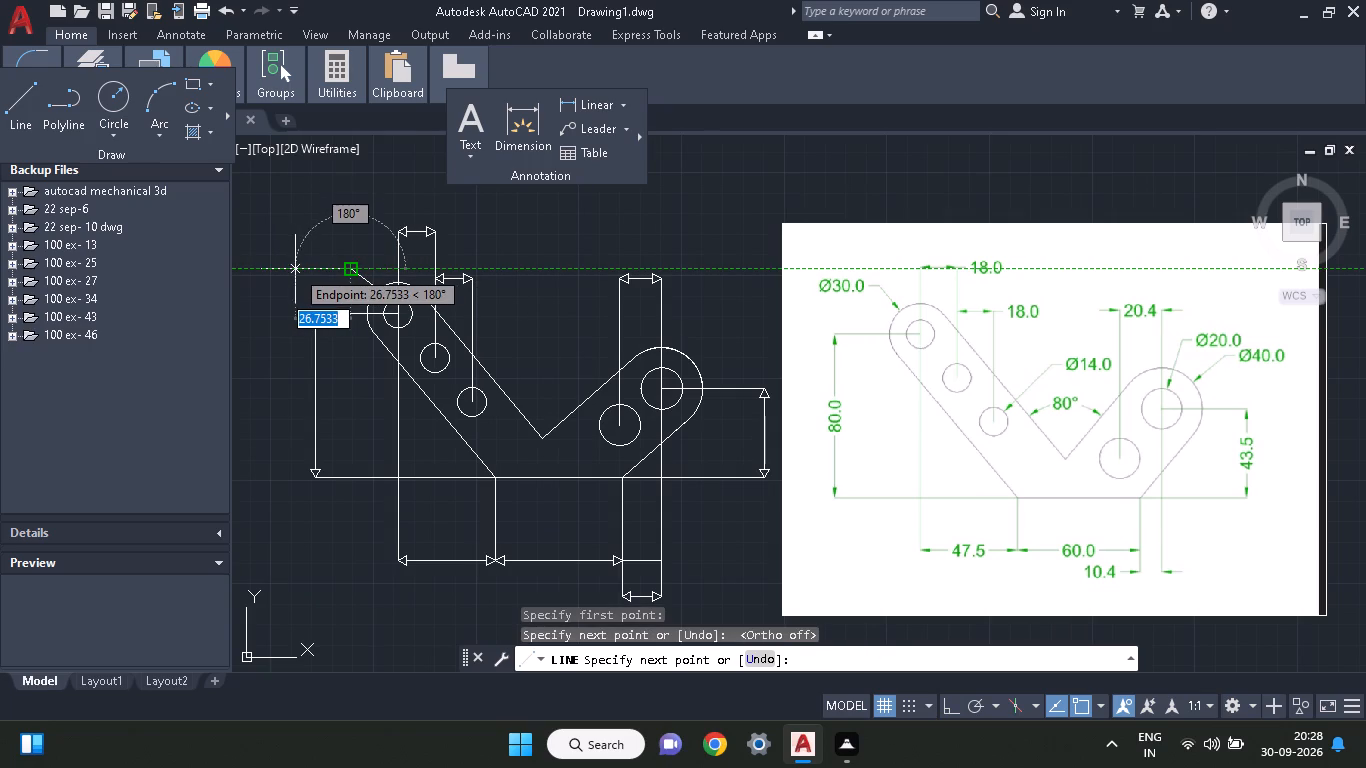
pyautogui.click(308, 272)
pyautogui.rightClick(301, 245)
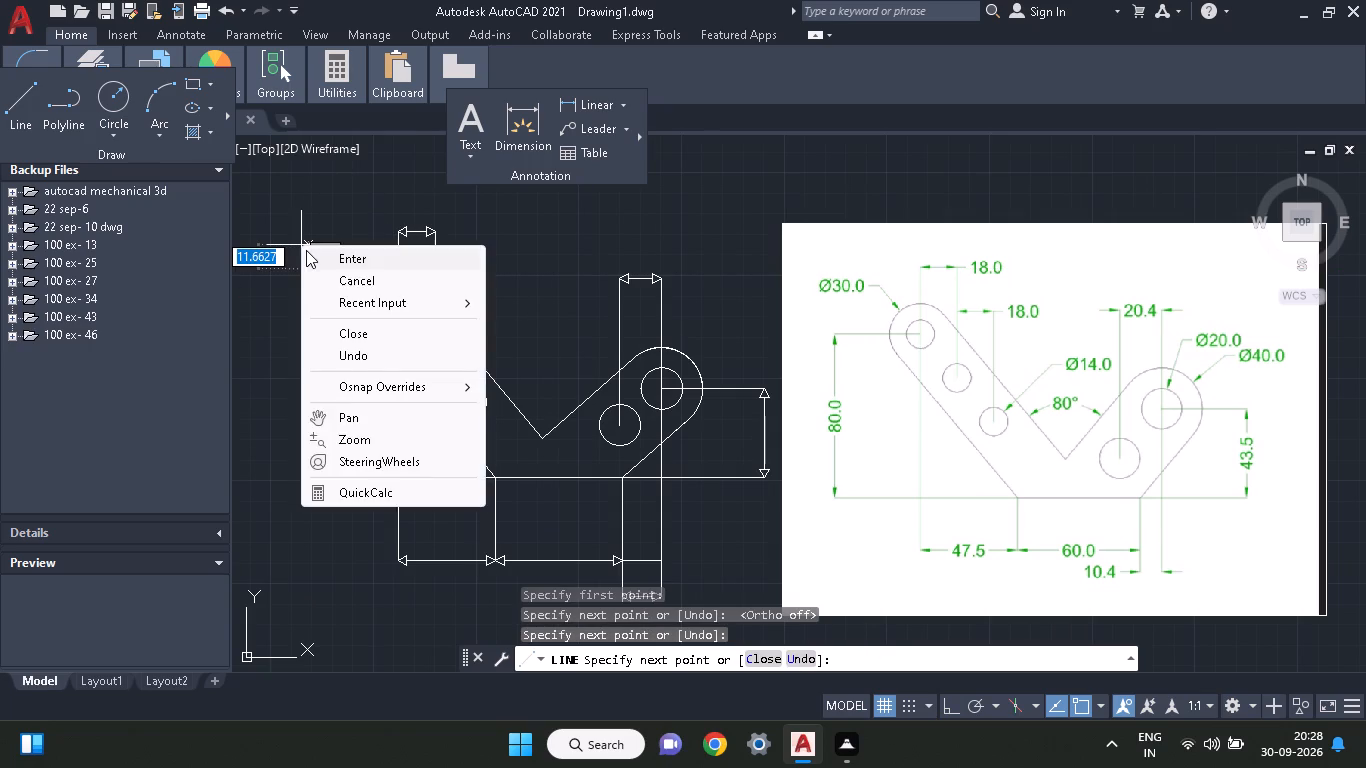
pyautogui.click(306, 250)
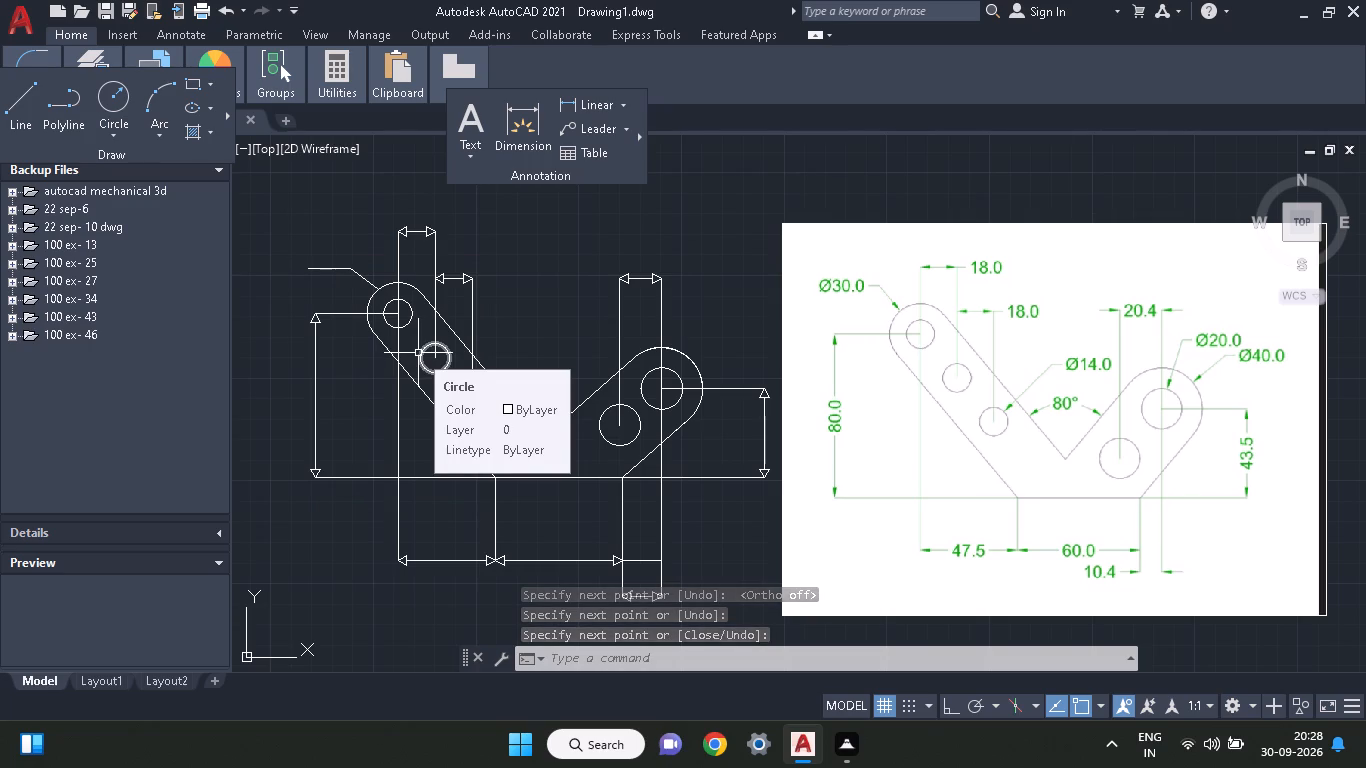
# Draw the Ø20 leader from the right arm's upper hole: a steep segment up, ending in a horizontal shoulder about 13 long.
pyautogui.scroll(1, 418, 353)
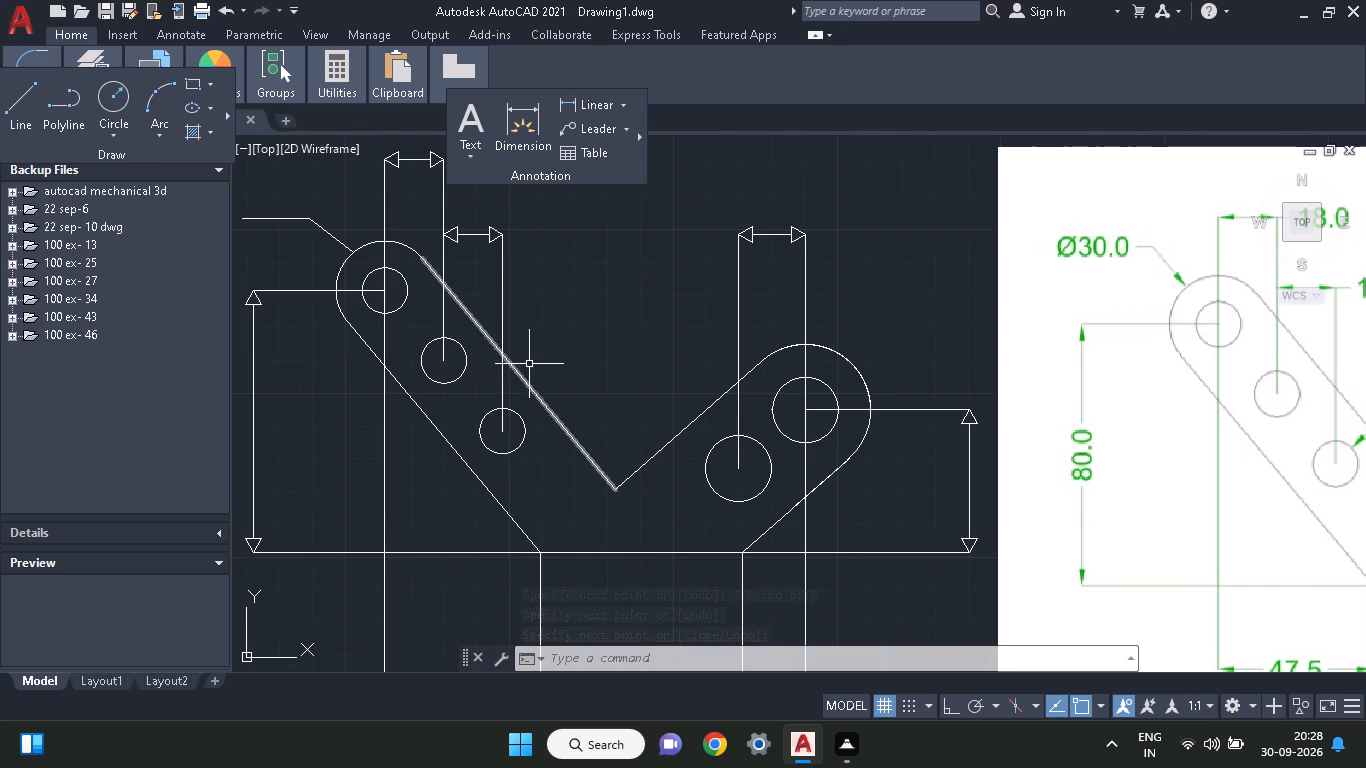
pyautogui.moveTo(672, 347); pyautogui.dragTo(299, 377, button='middle')
pyautogui.scroll(-1, 299, 377)
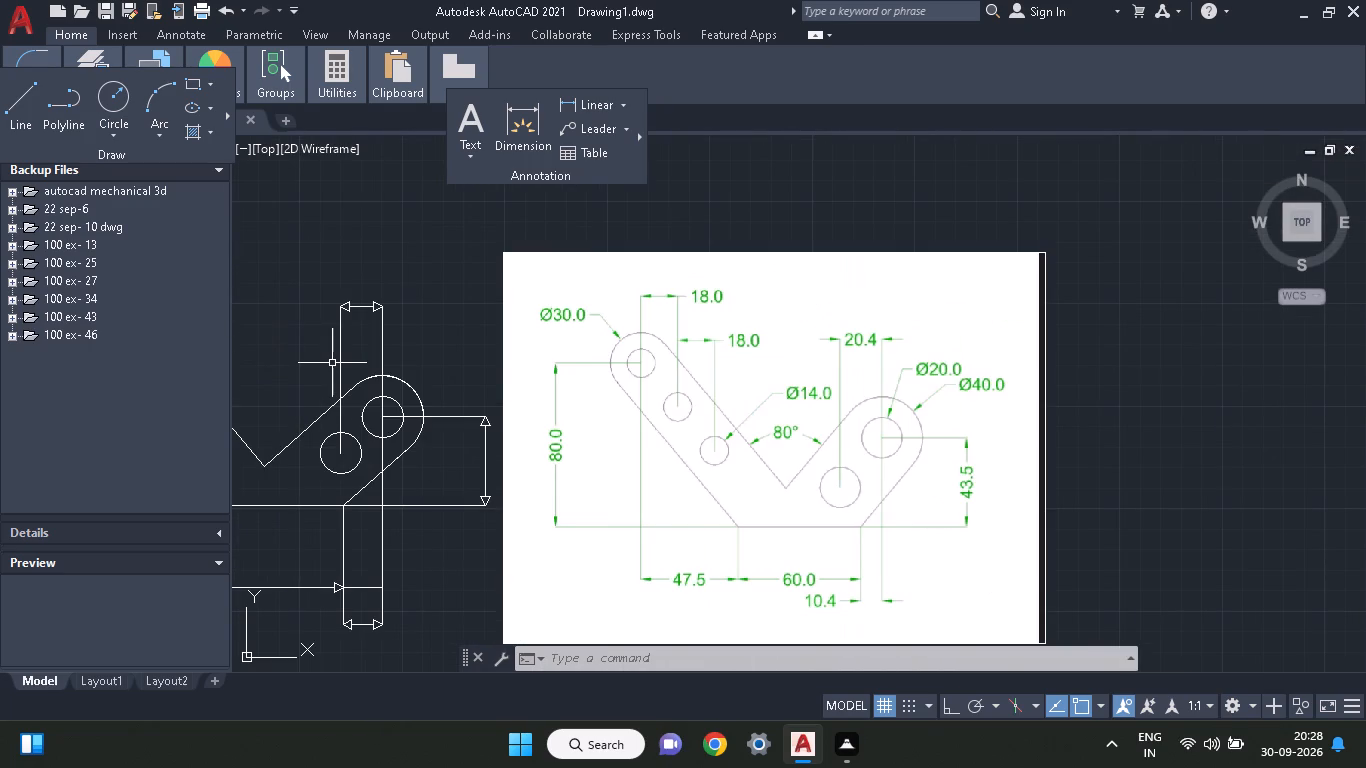
pyautogui.click(22, 105)
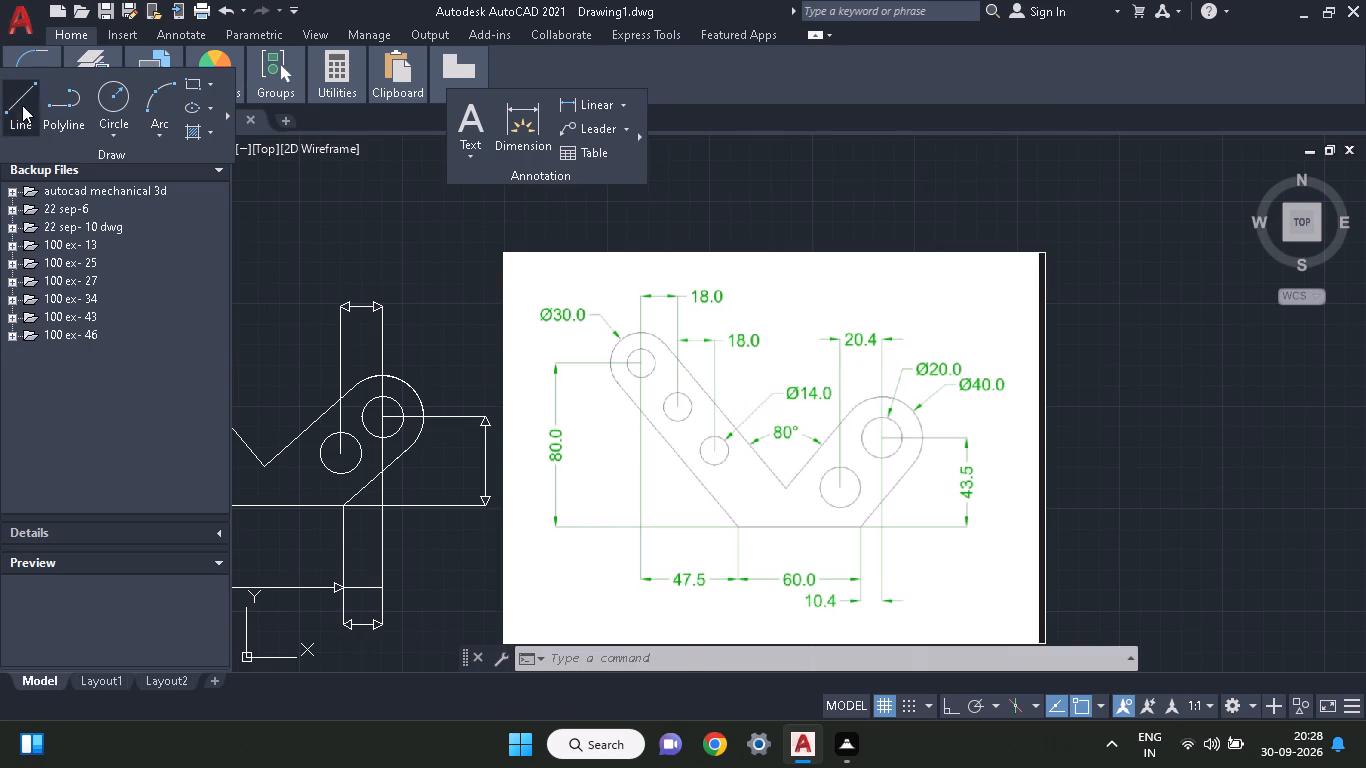
pyautogui.click(394, 401)
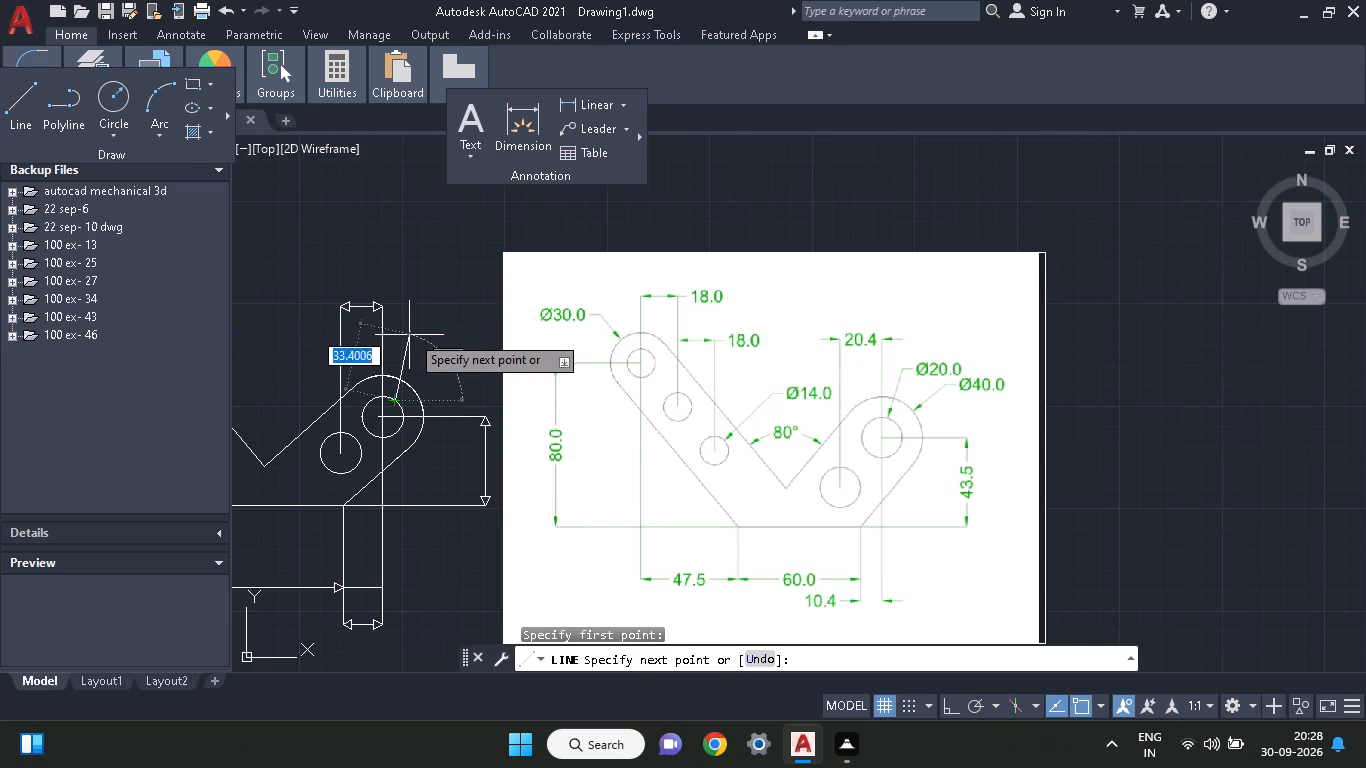
pyautogui.click(405, 349)
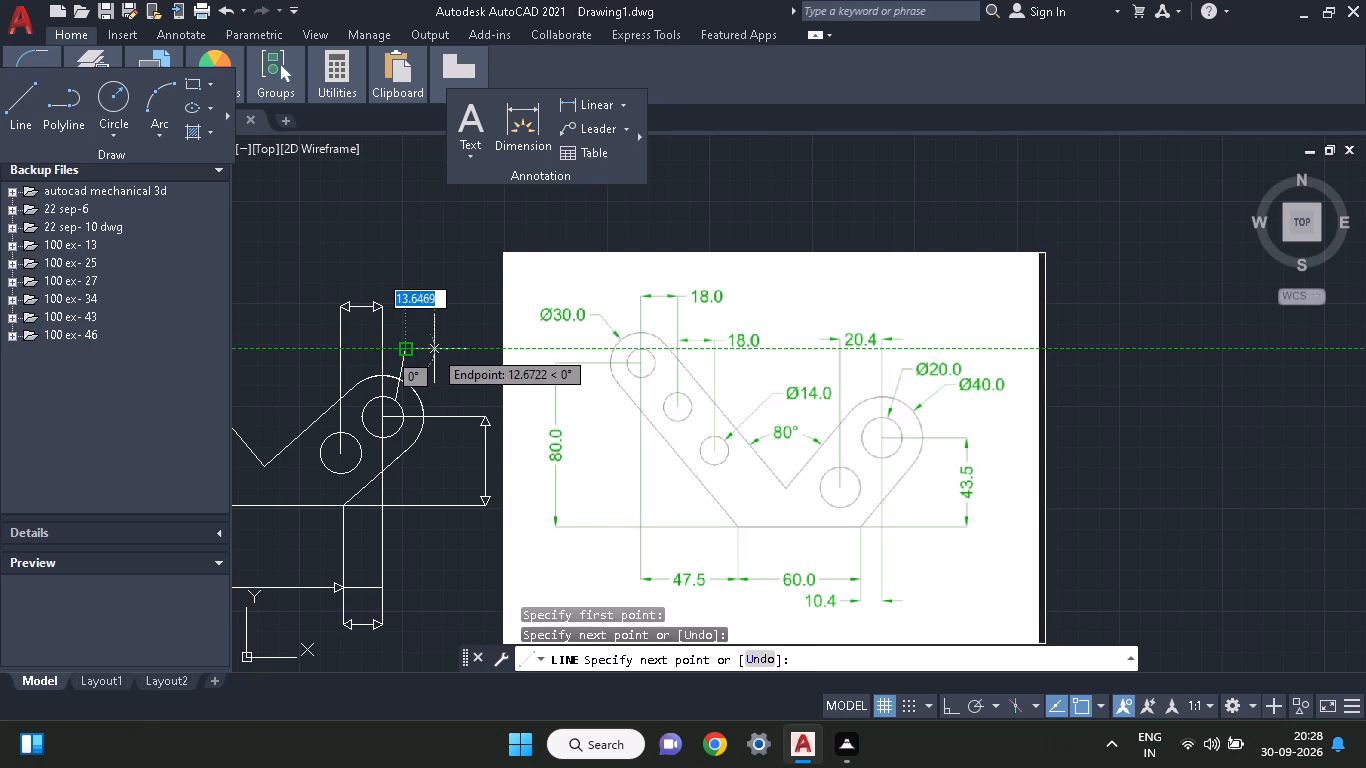
pyautogui.click(434, 349)
pyautogui.rightClick(431, 287)
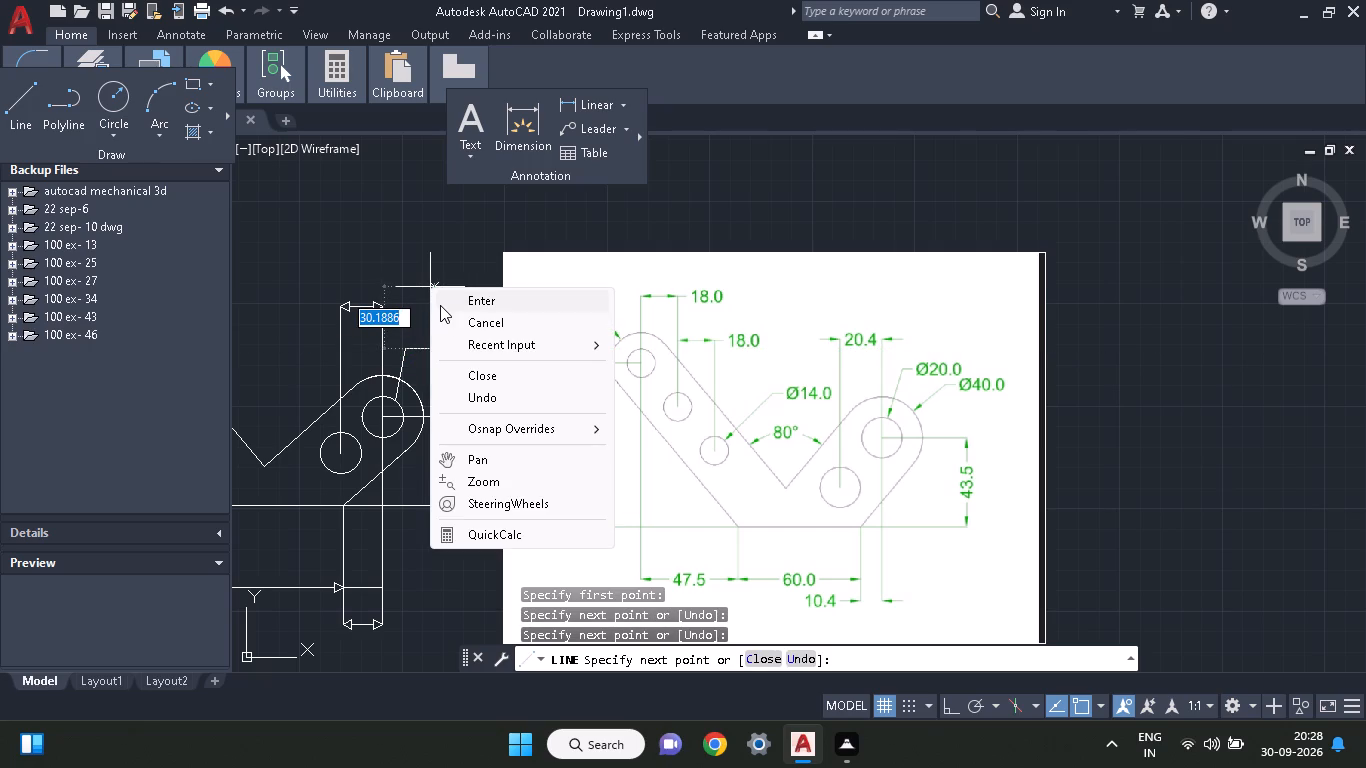
pyautogui.click(440, 288)
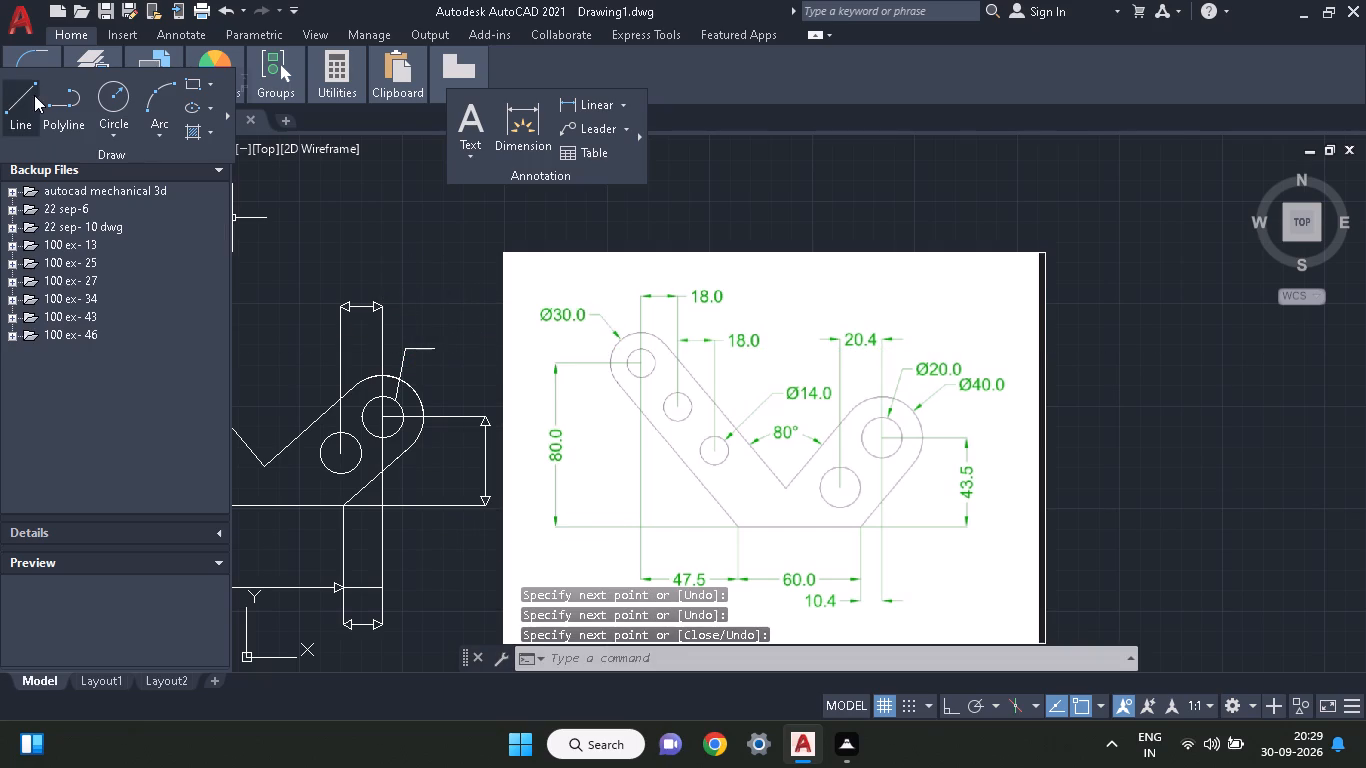
# Draw the Ø40 leader from the right arm's rounded end: a slanted segment about 20 long, ending in a horizontal shoulder.
pyautogui.click(26, 99)
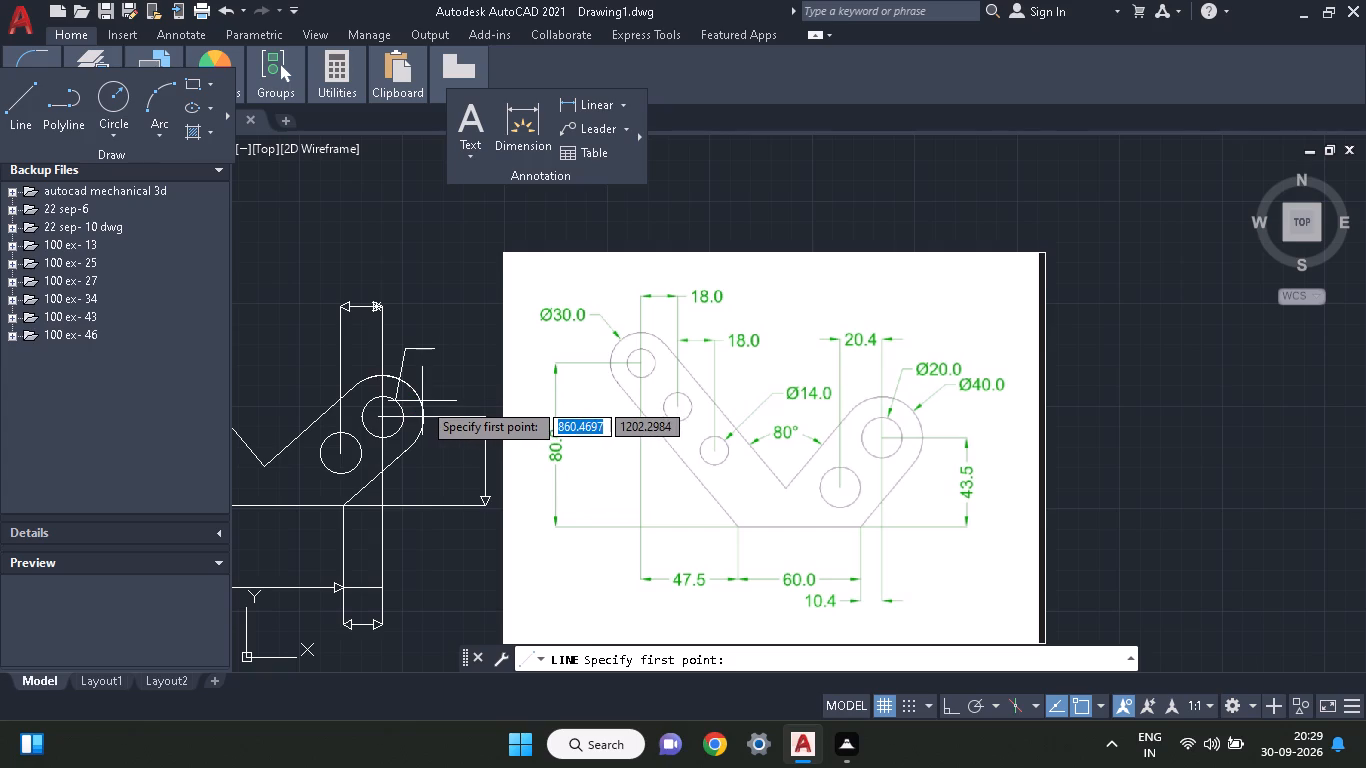
pyautogui.click(422, 401)
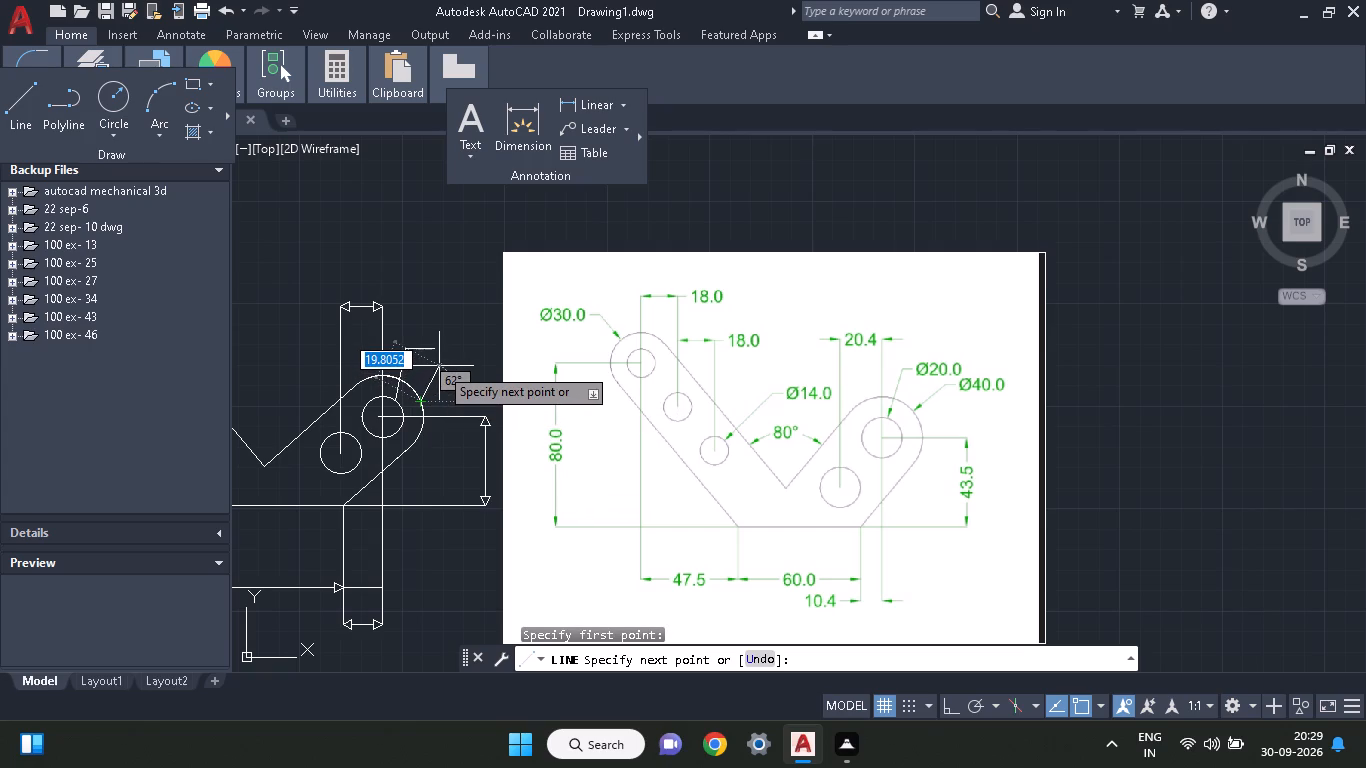
pyautogui.click(439, 366)
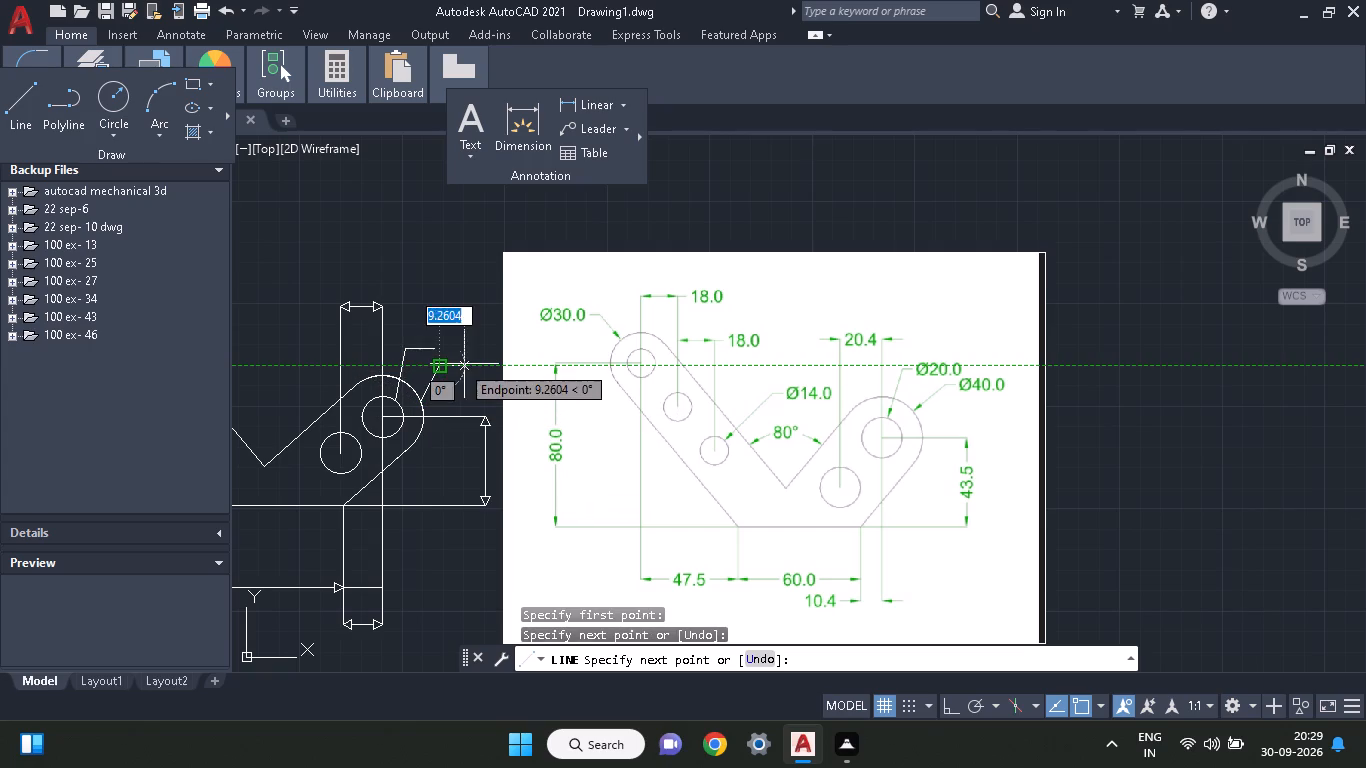
pyautogui.click(472, 364)
pyautogui.rightClick(465, 330)
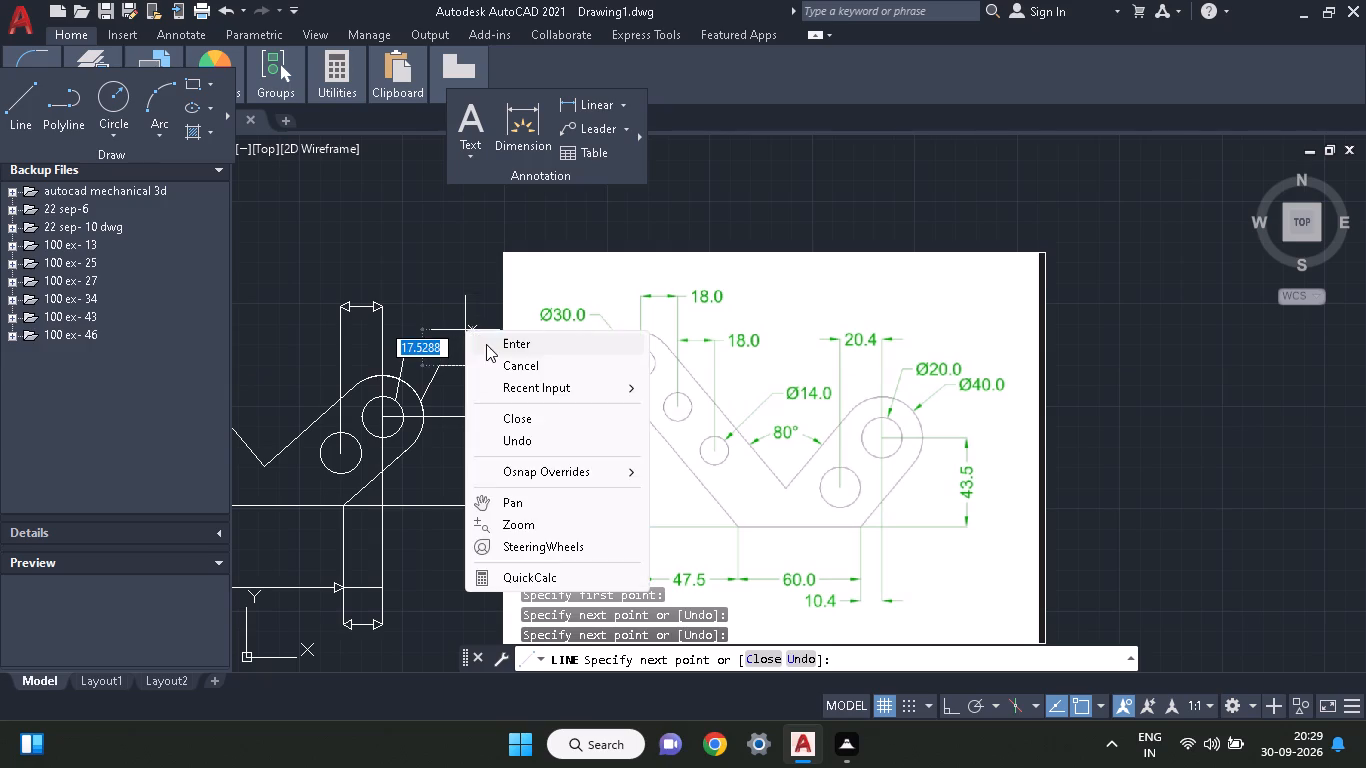
pyautogui.click(487, 344)
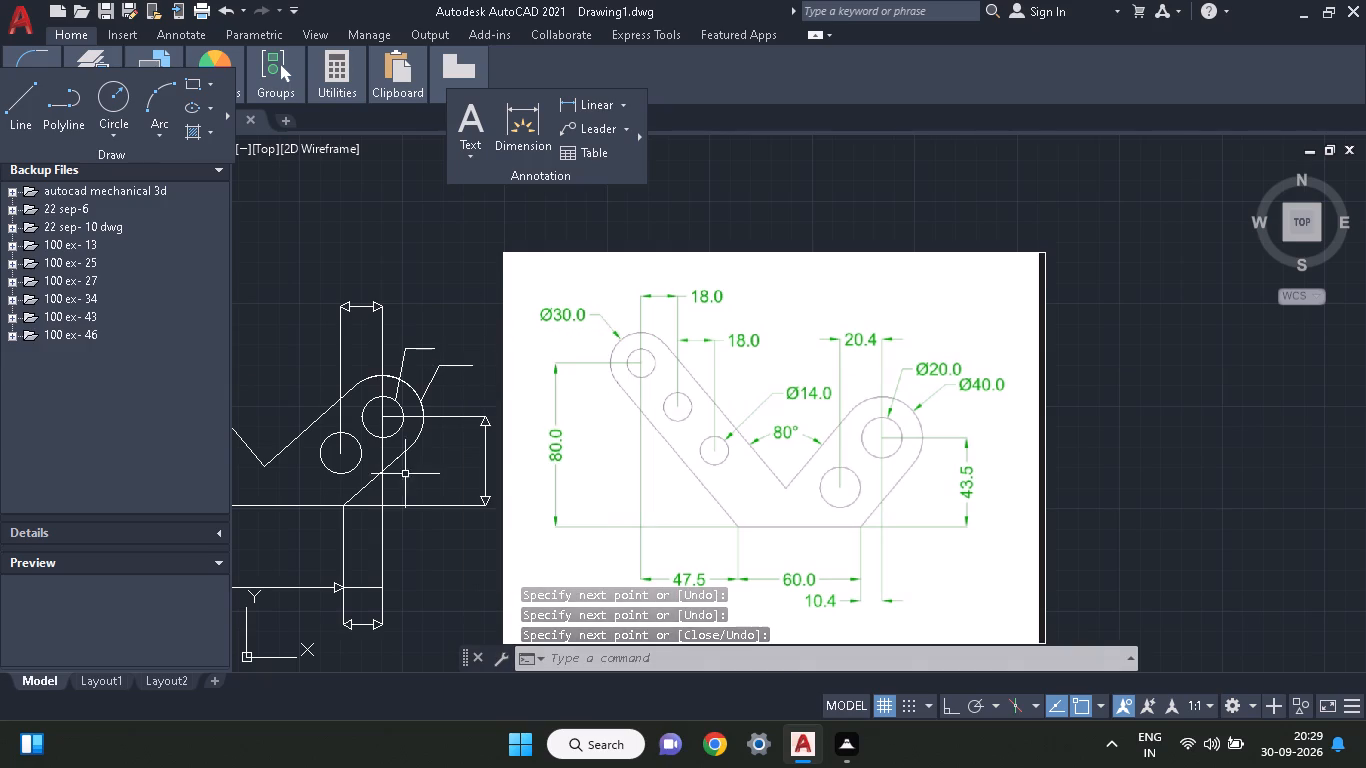
# Draw the Ø14 leader from the left arm's lowest hole: a slanted segment about 22 long plus a horizontal shoulder about 14 long.
pyautogui.moveTo(304, 510); pyautogui.dragTo(519, 369, button='middle')
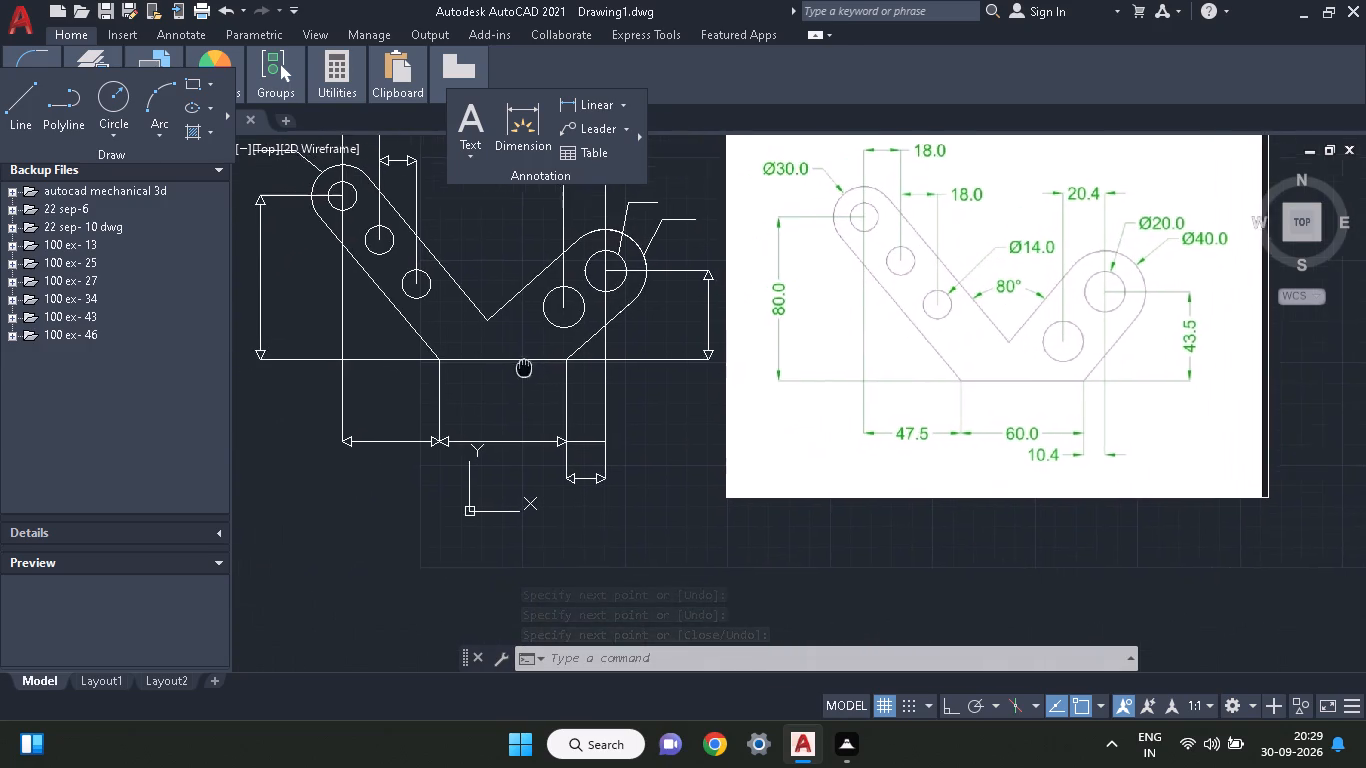
pyautogui.moveTo(519, 369); pyautogui.dragTo(435, 511, button='middle')
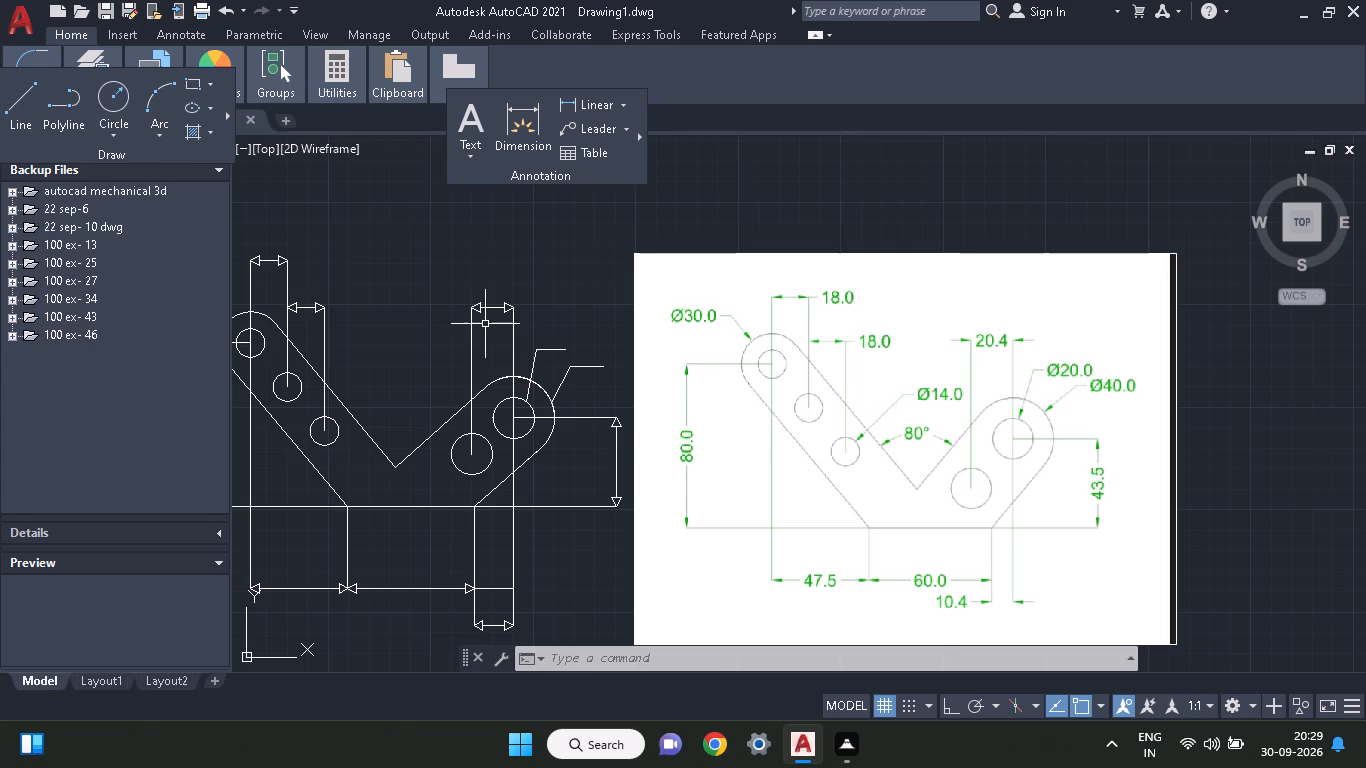
pyautogui.scroll(1, 404, 410)
pyautogui.click(9, 104)
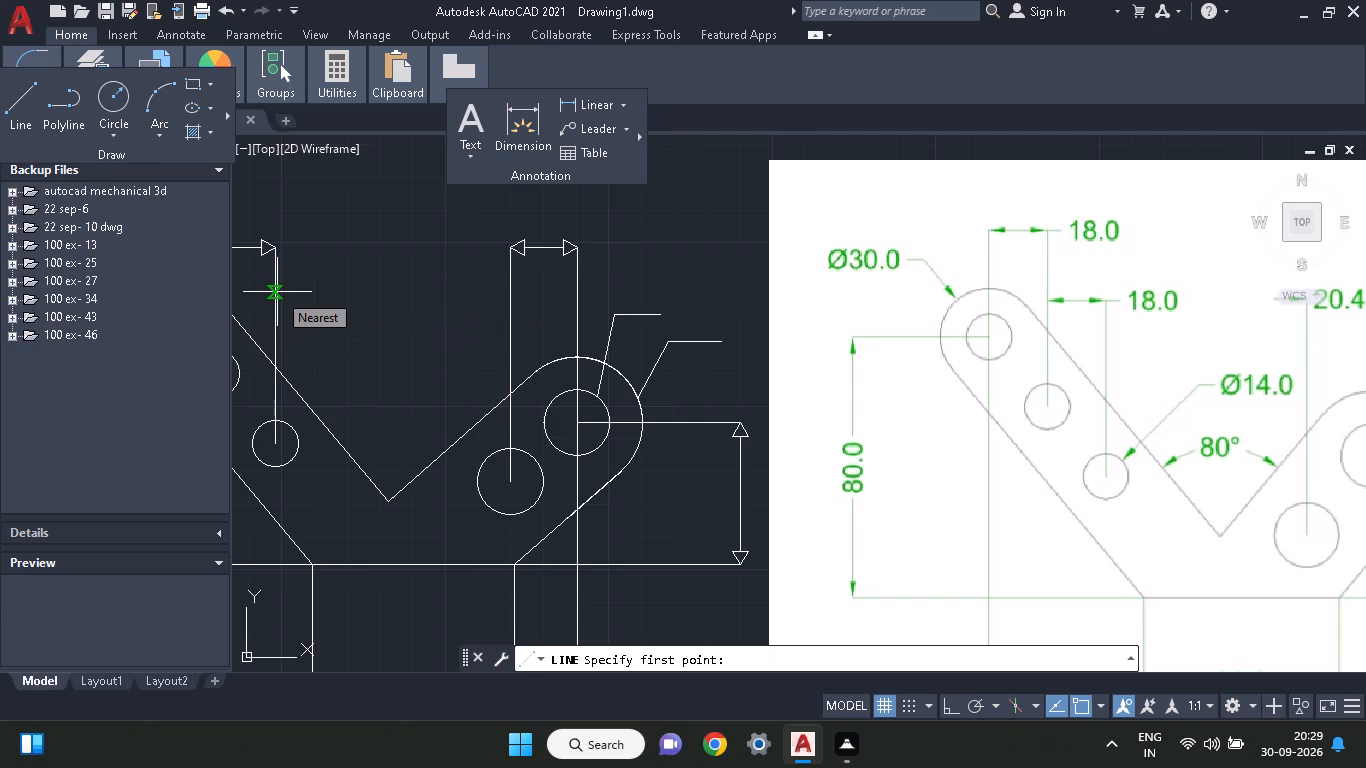
pyautogui.click(292, 428)
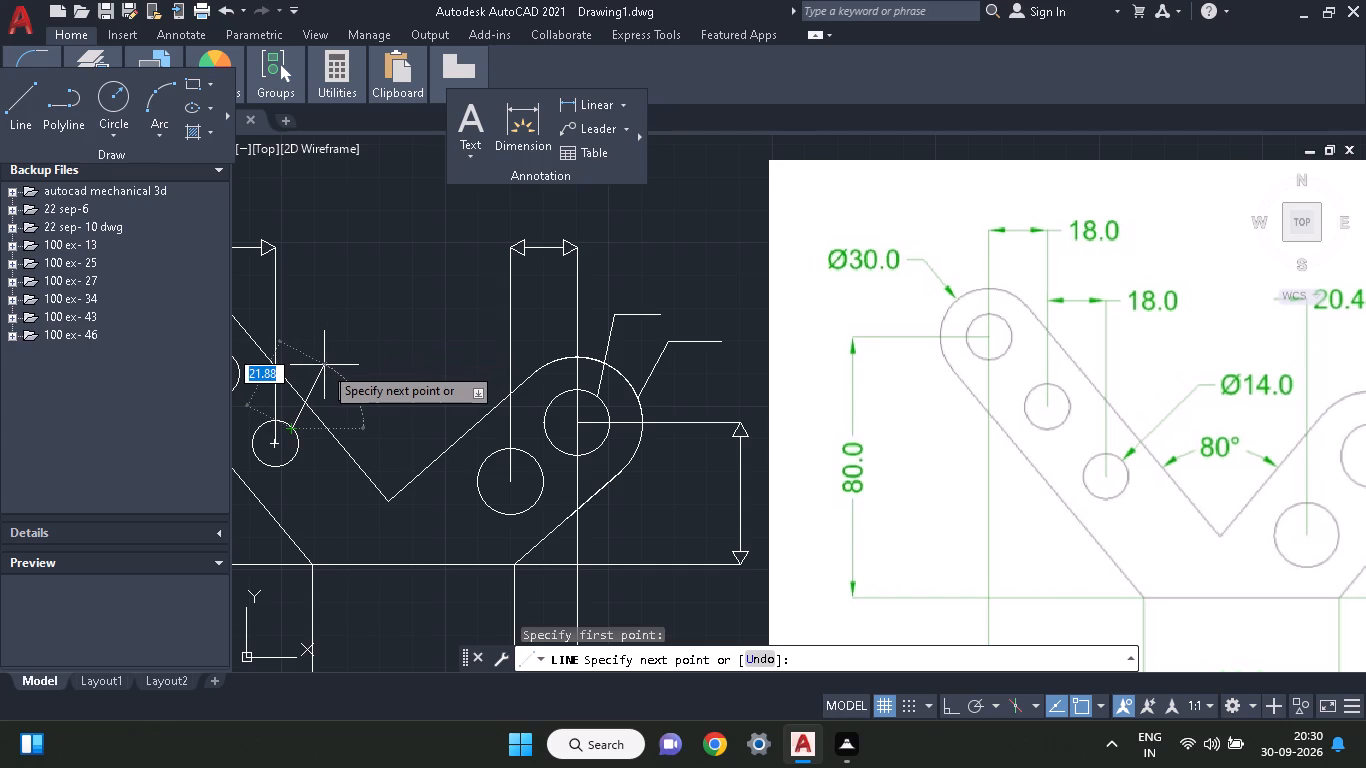
pyautogui.click(324, 365)
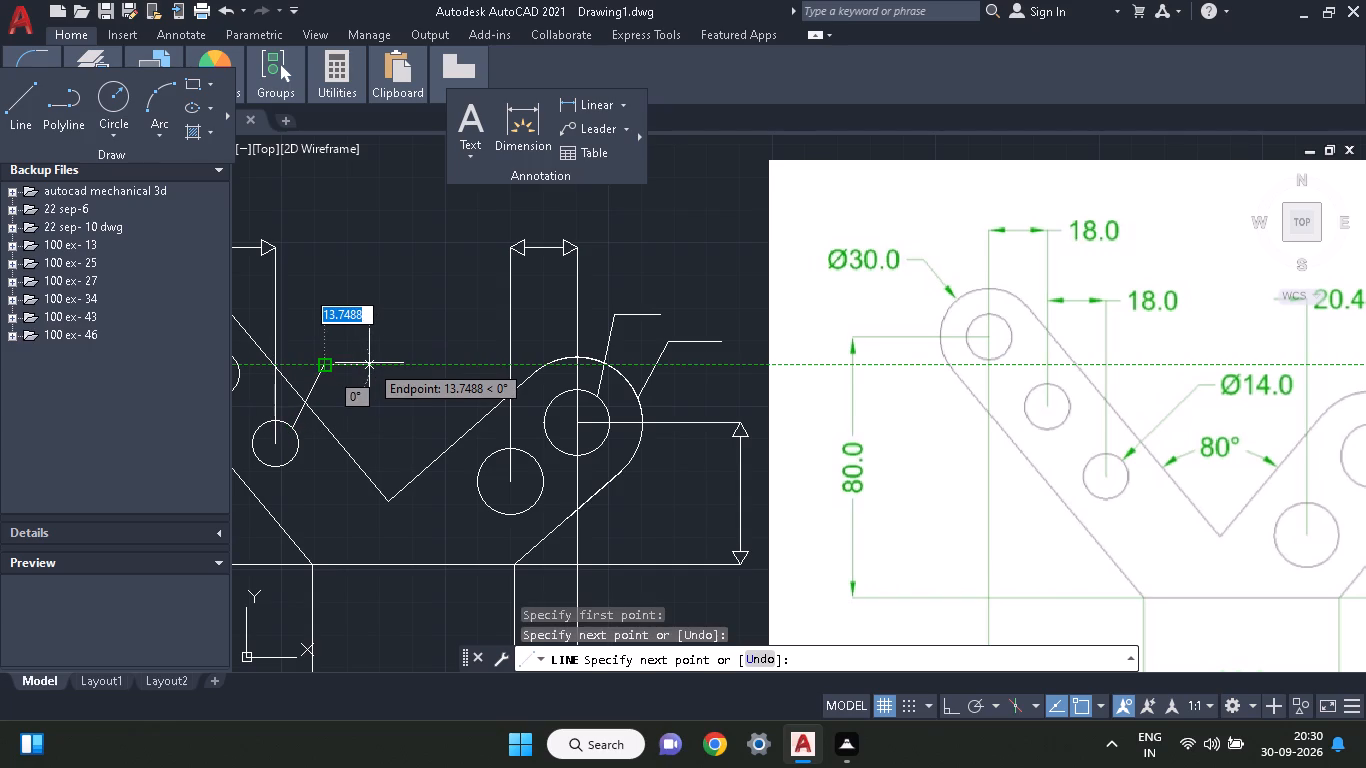
pyautogui.click(369, 363)
pyautogui.rightClick(369, 318)
pyautogui.click(392, 326)
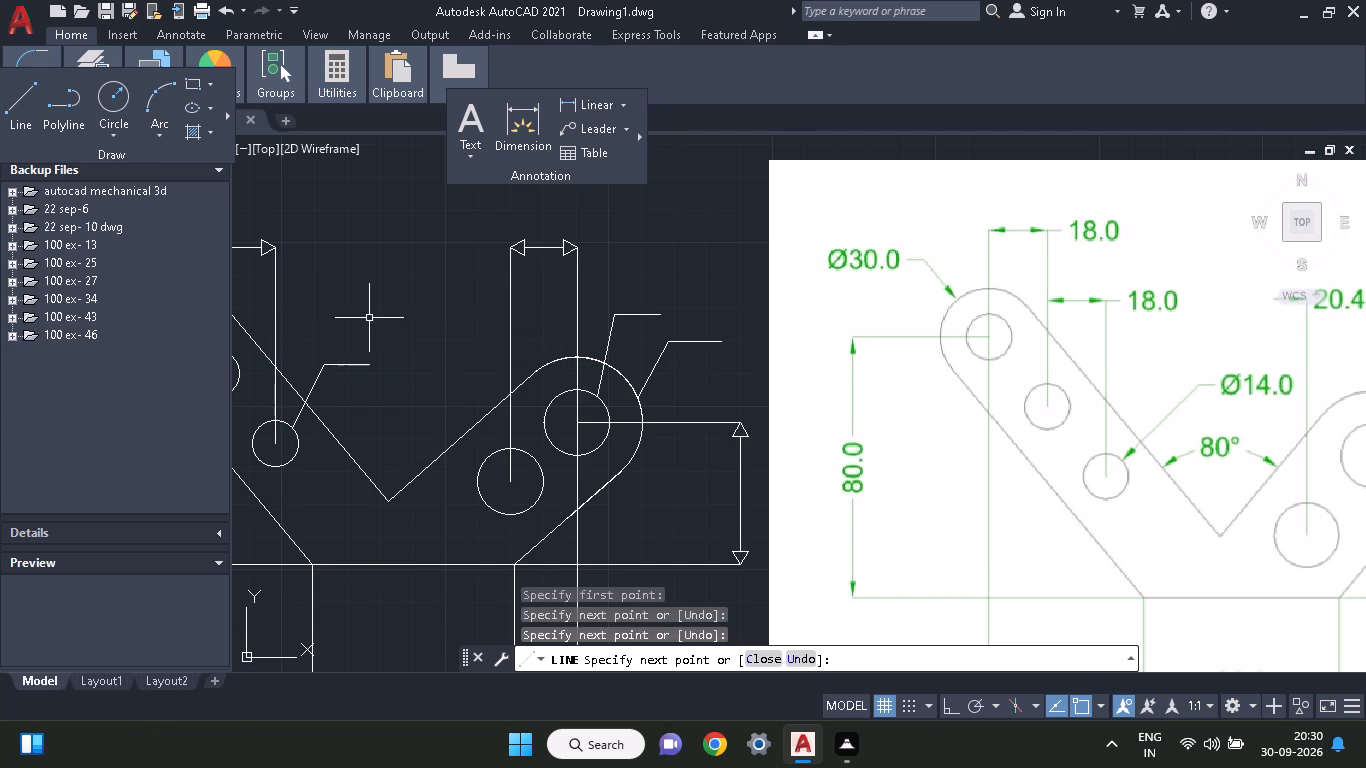
# Draw a circle with a radius of about 29 centred on the inner vertex of the V for the 80° dimension arc.
pyautogui.click(105, 109)
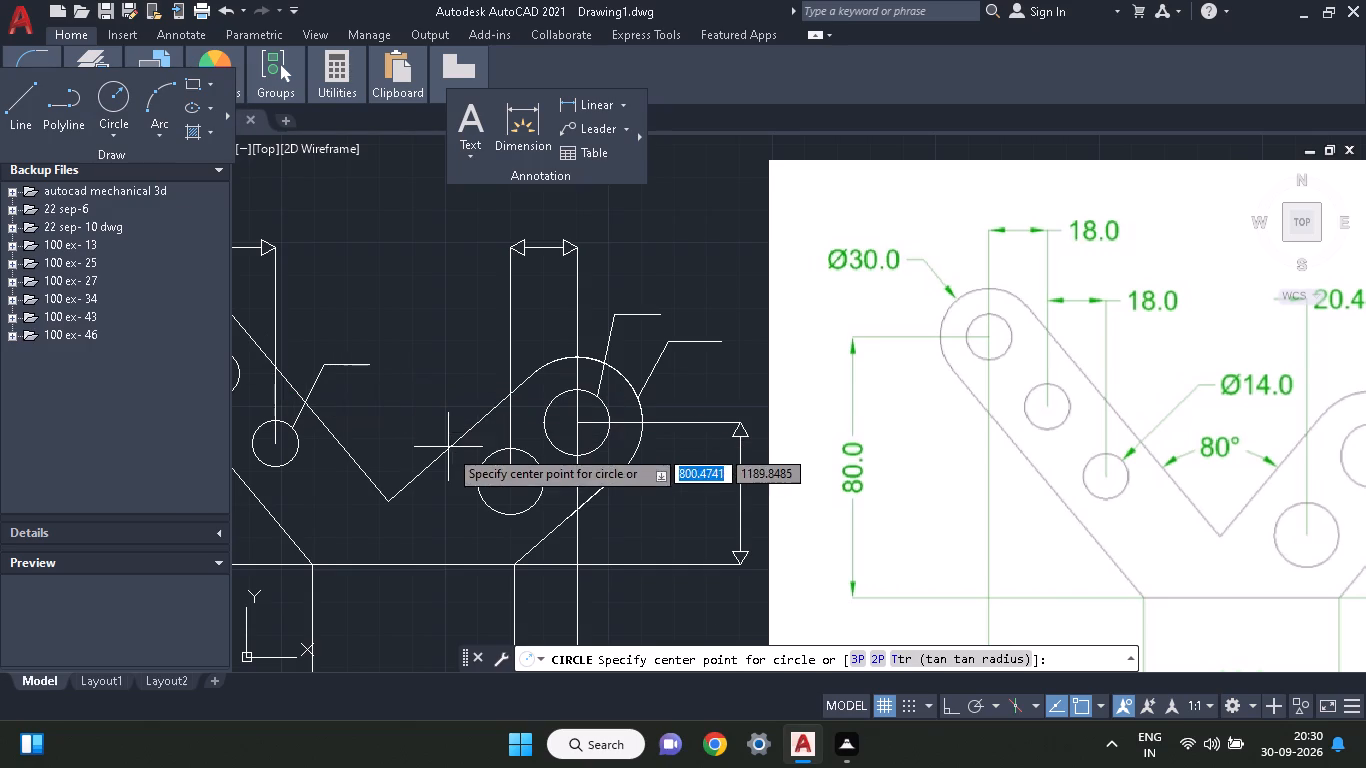
pyautogui.click(390, 501)
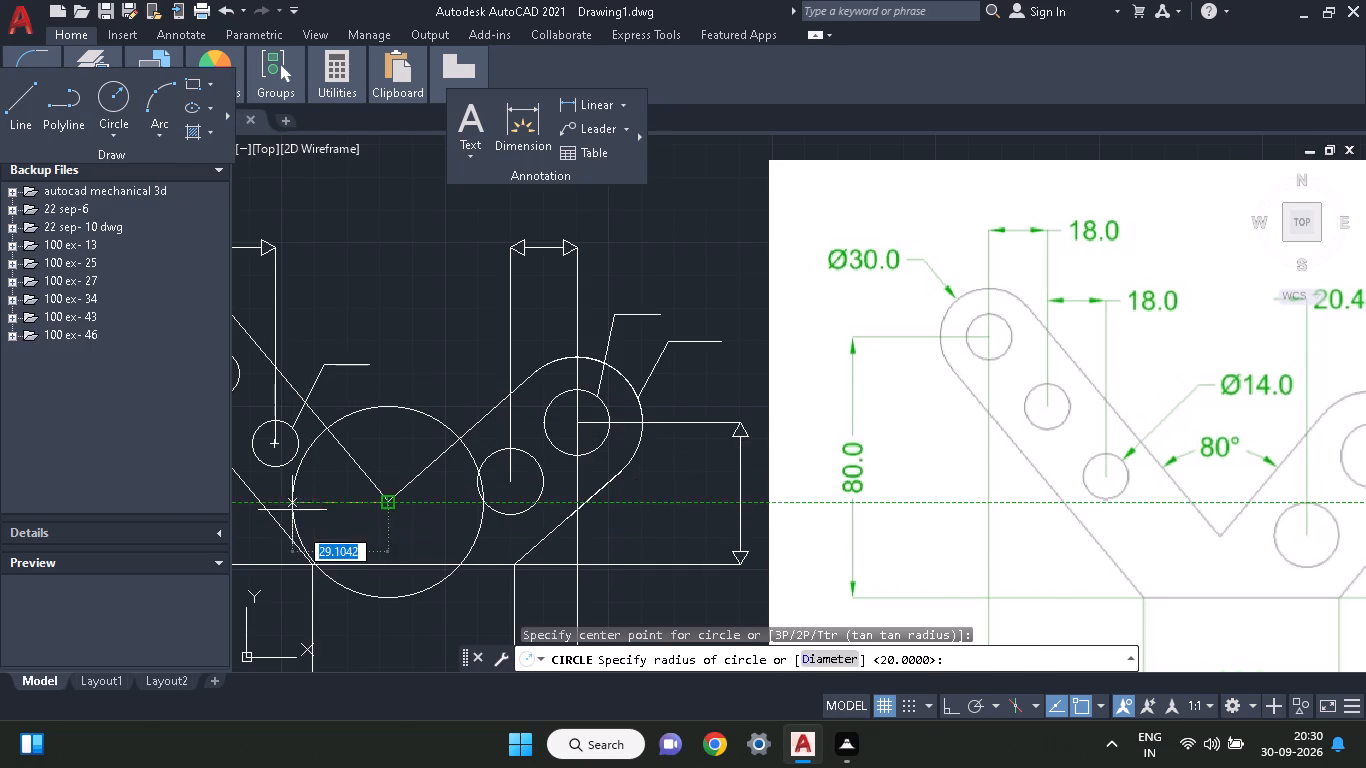
pyautogui.click(294, 522)
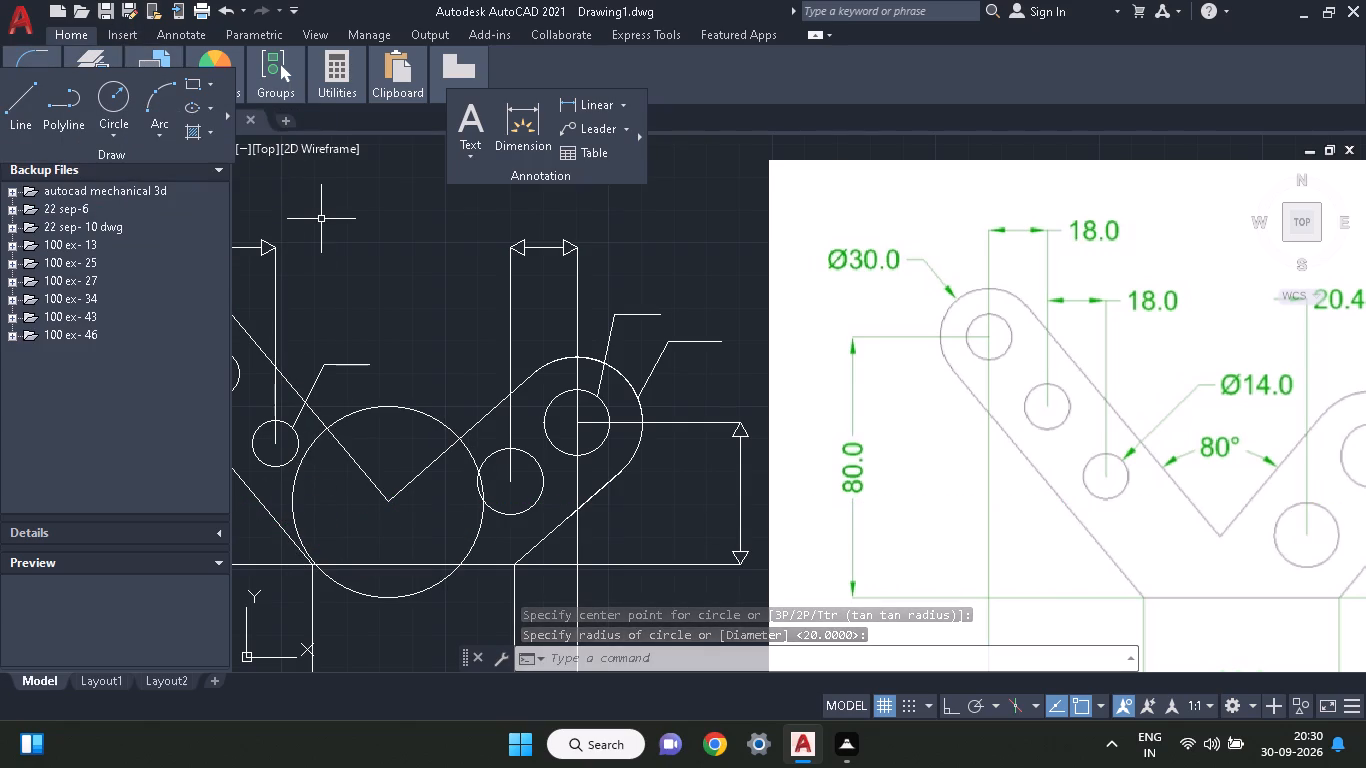
# Trim away the construction circle outside the V, leaving only the 80° dimension arc between the two inner edges.
pyautogui.write('tr')
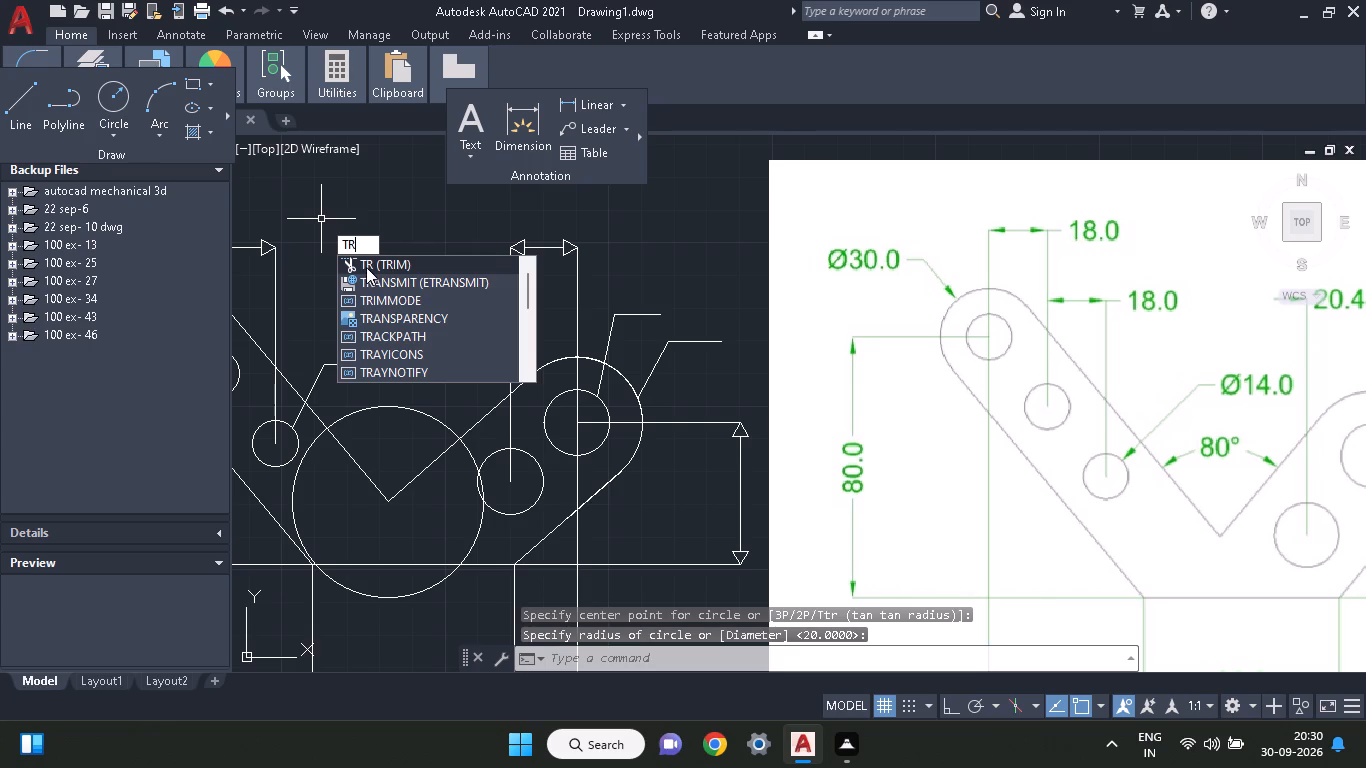
pyautogui.click(366, 267)
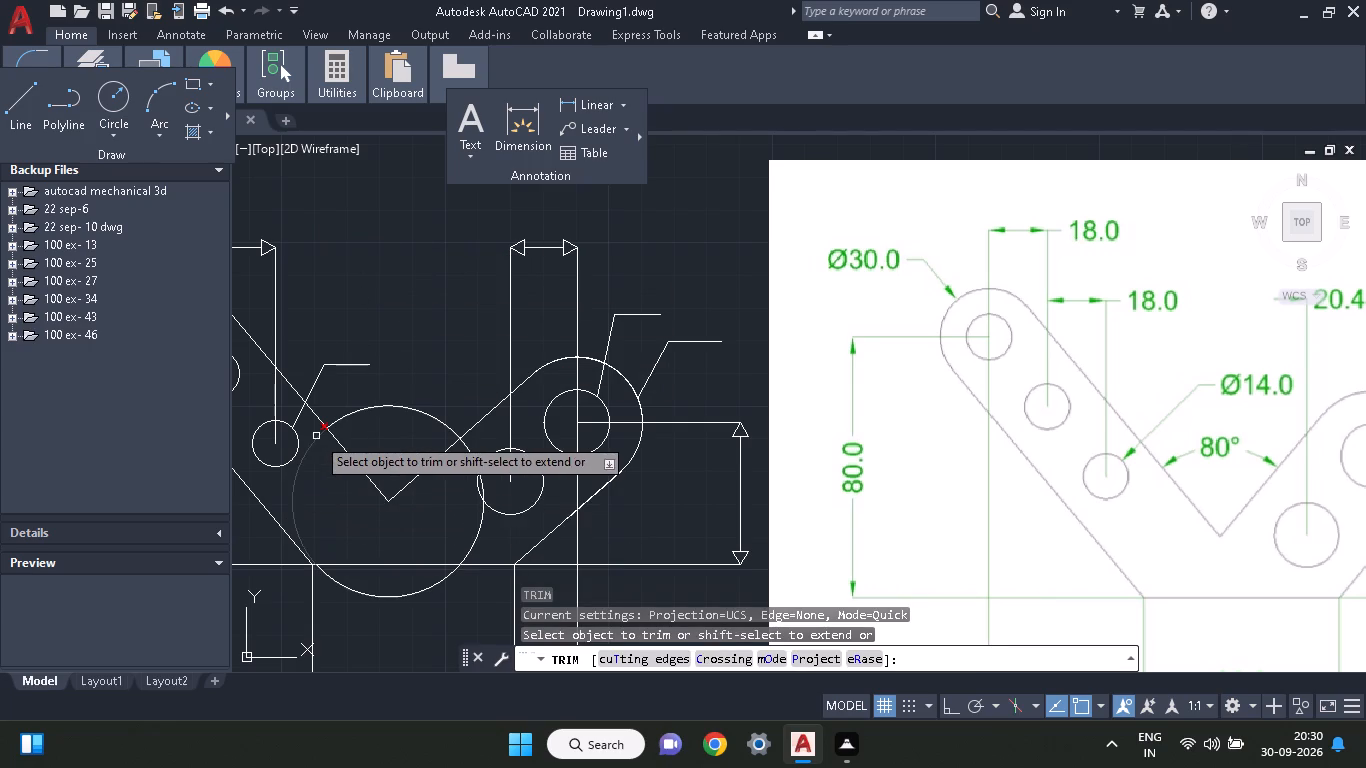
pyautogui.click(294, 501)
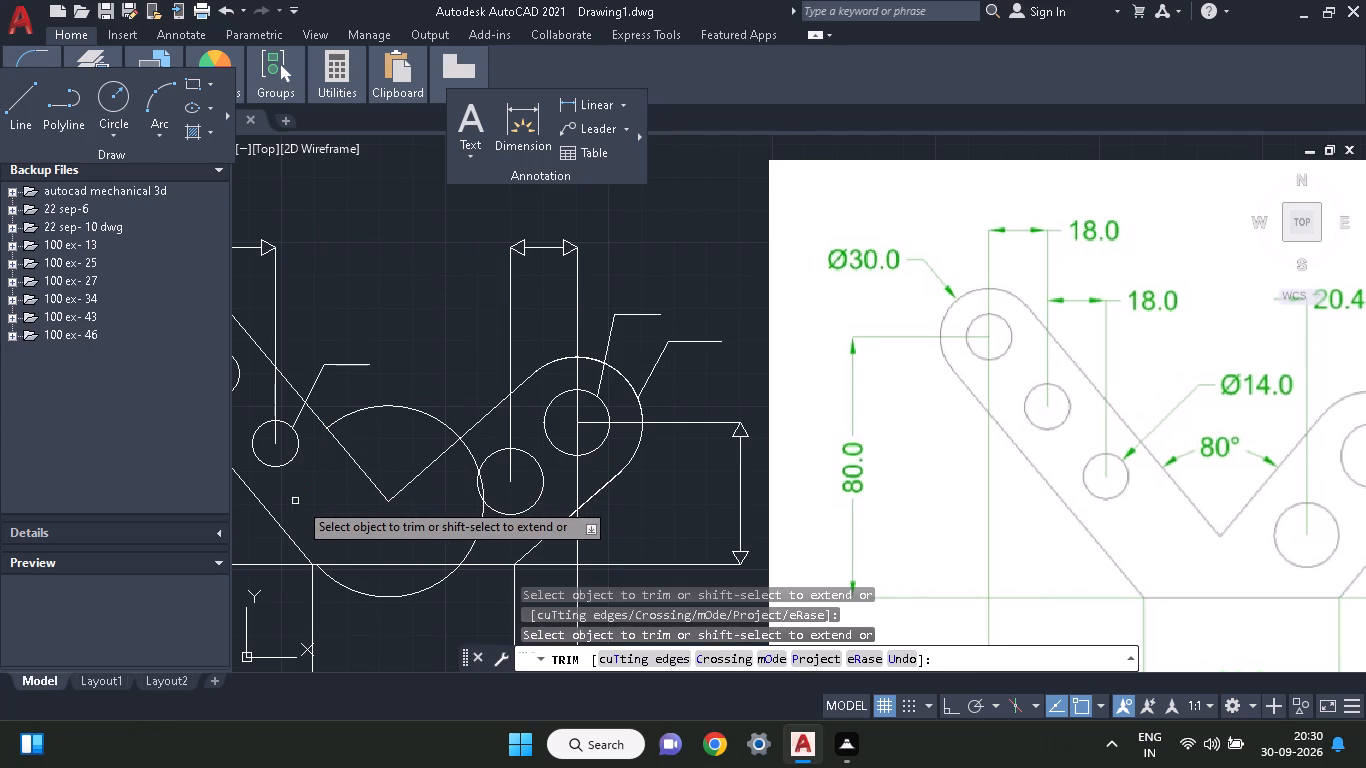
pyautogui.click(468, 451)
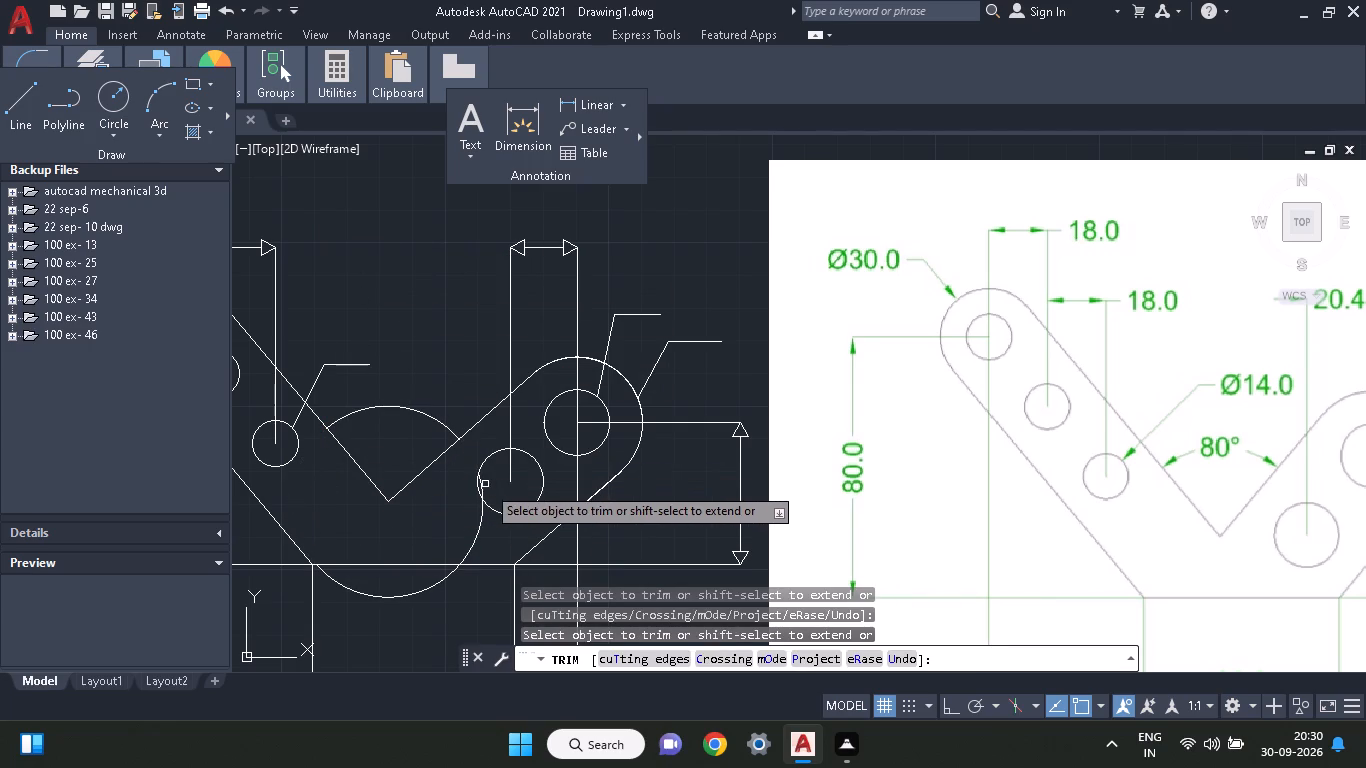
pyautogui.click(482, 488)
pyautogui.click(485, 518)
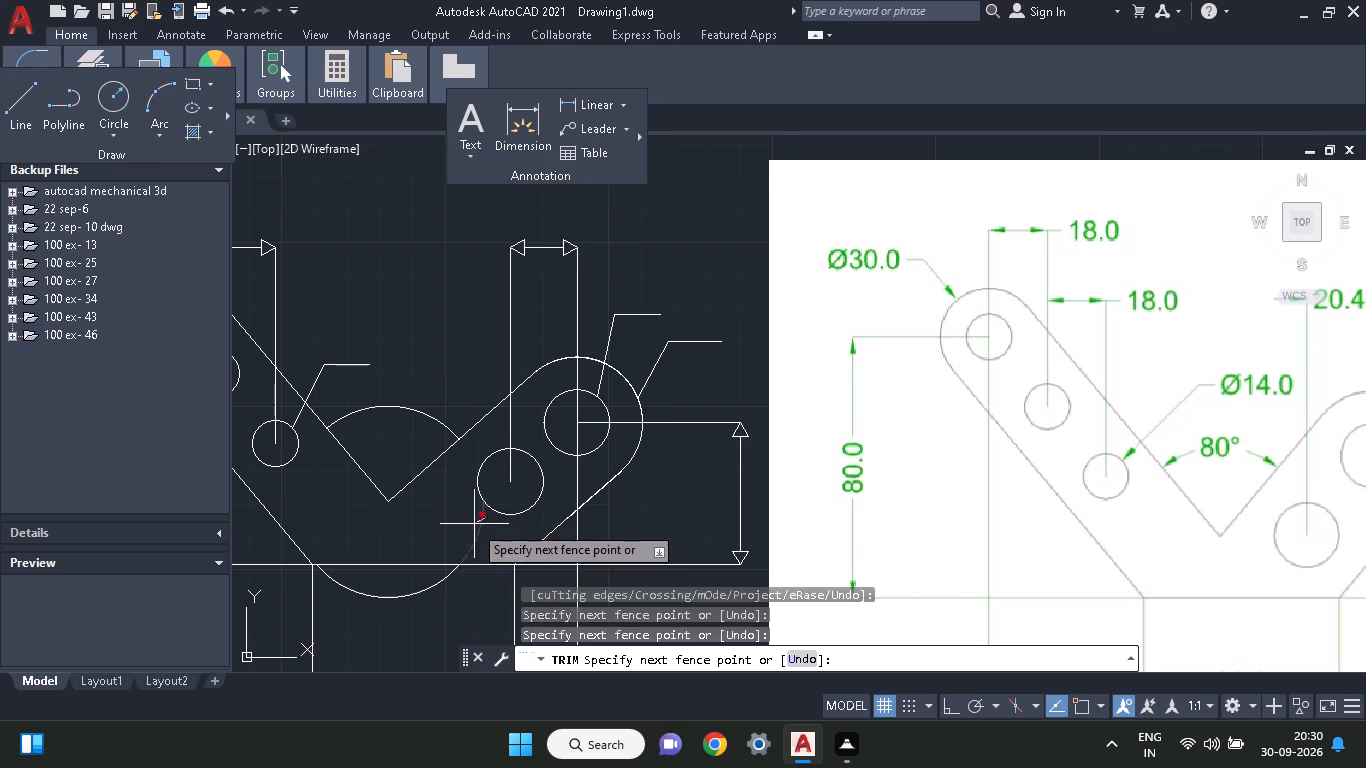
pyautogui.click(473, 524)
pyautogui.click(424, 595)
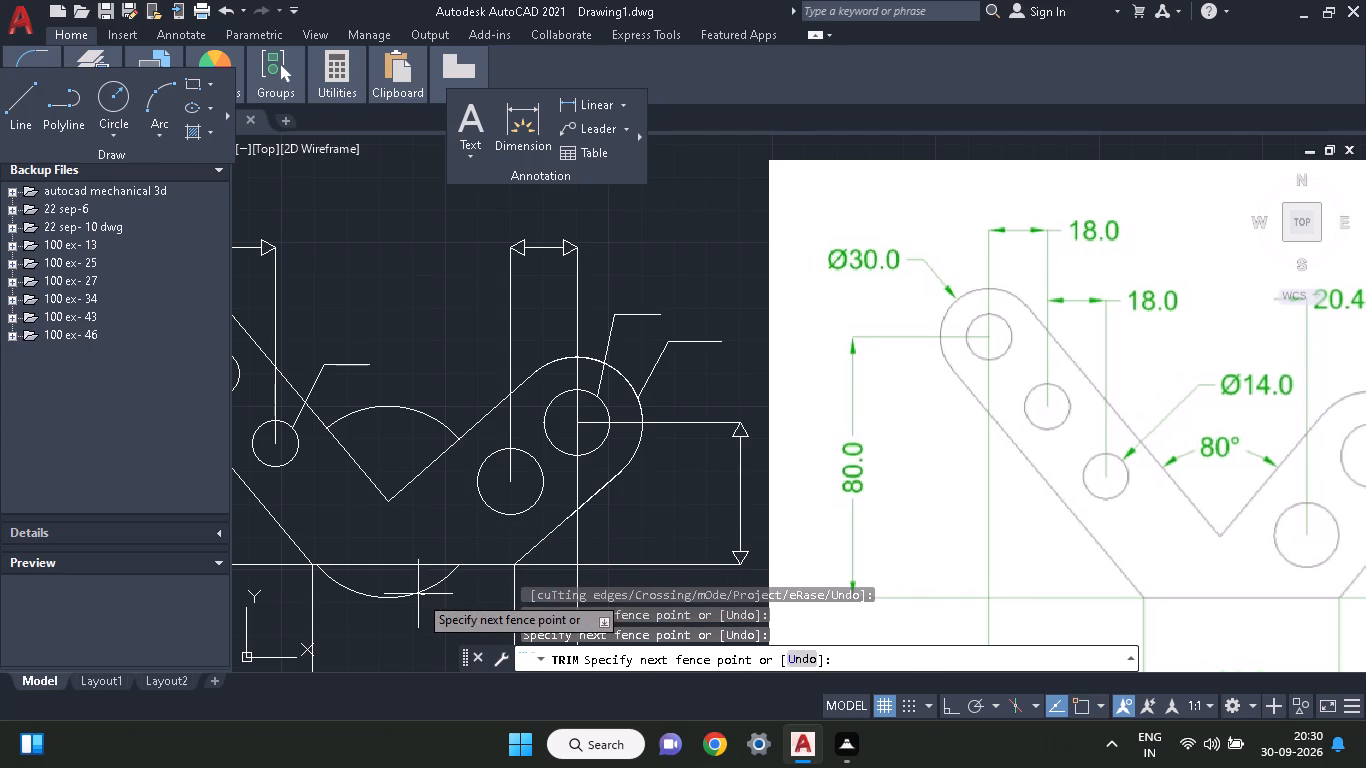
pyautogui.click(418, 594)
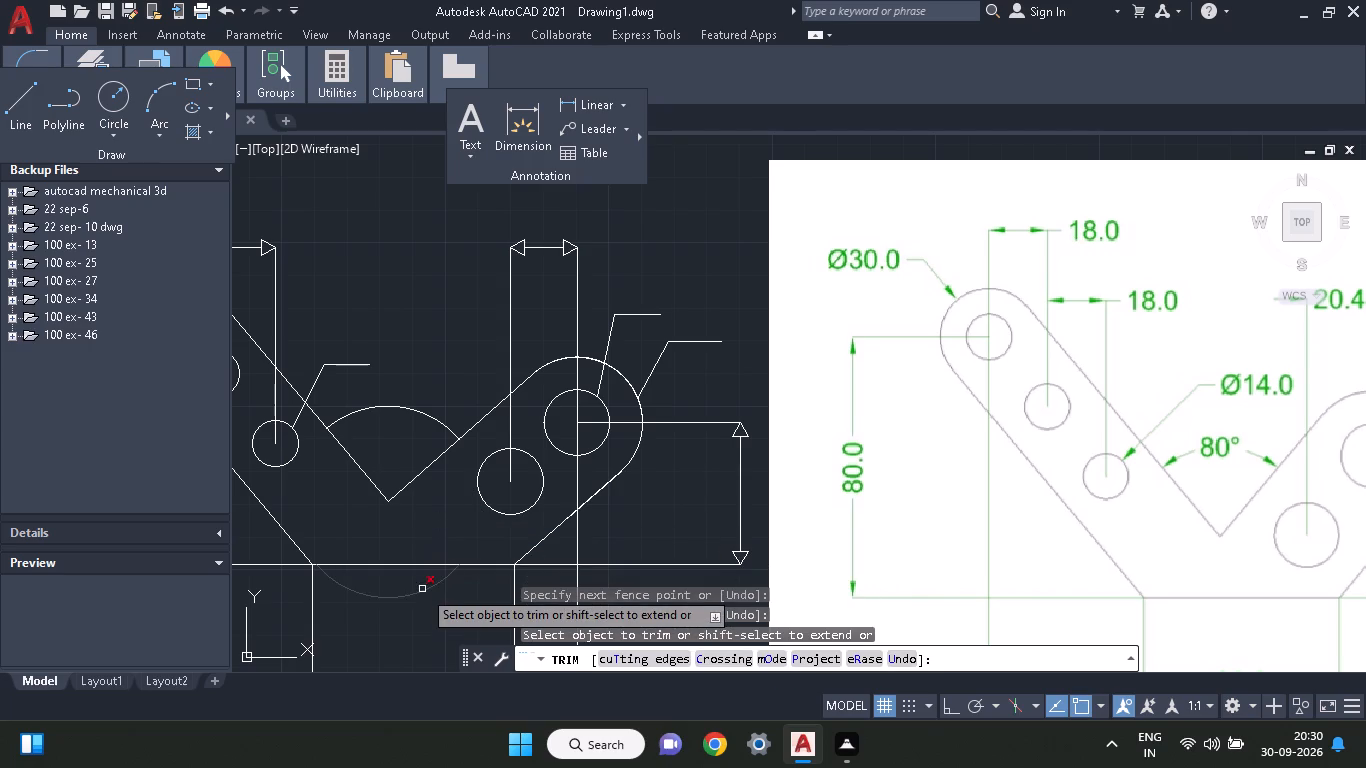
pyautogui.click(422, 589)
pyautogui.rightClick(425, 539)
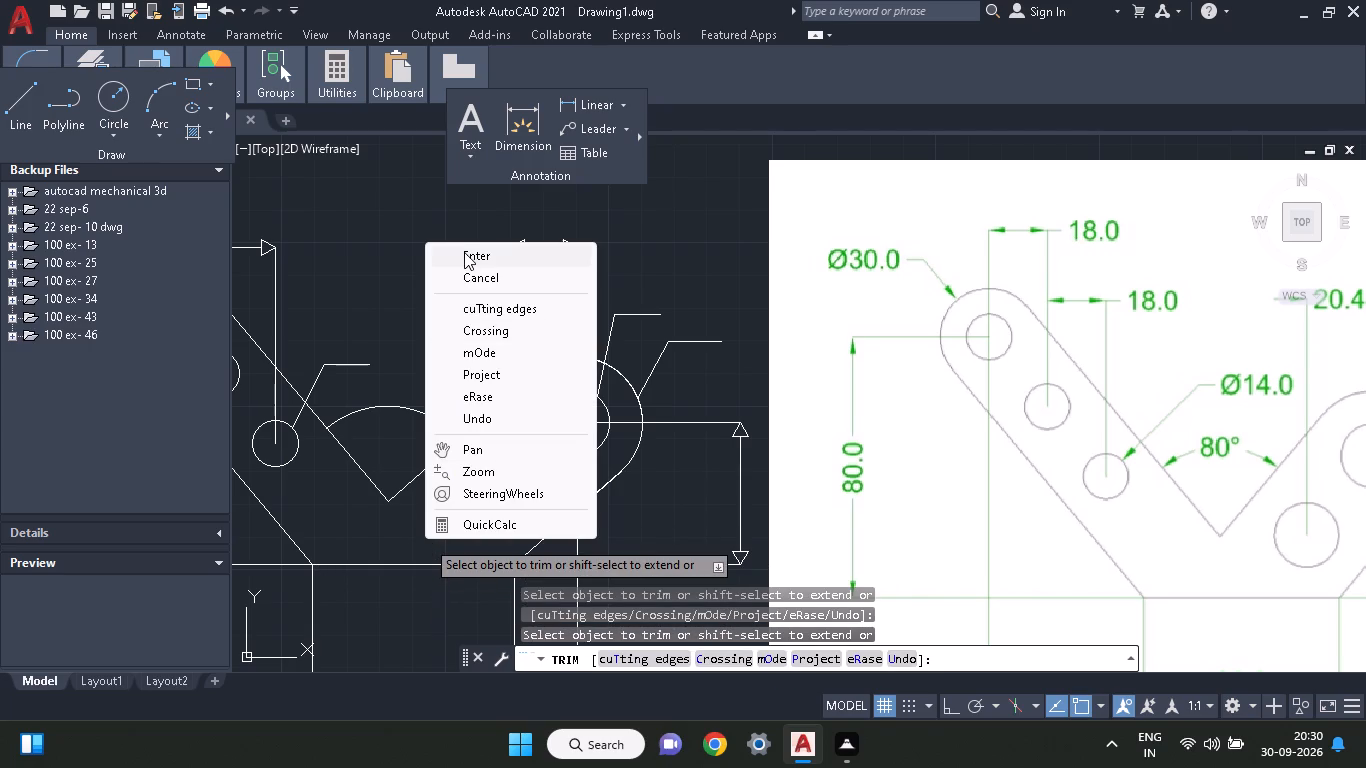
pyautogui.click(464, 254)
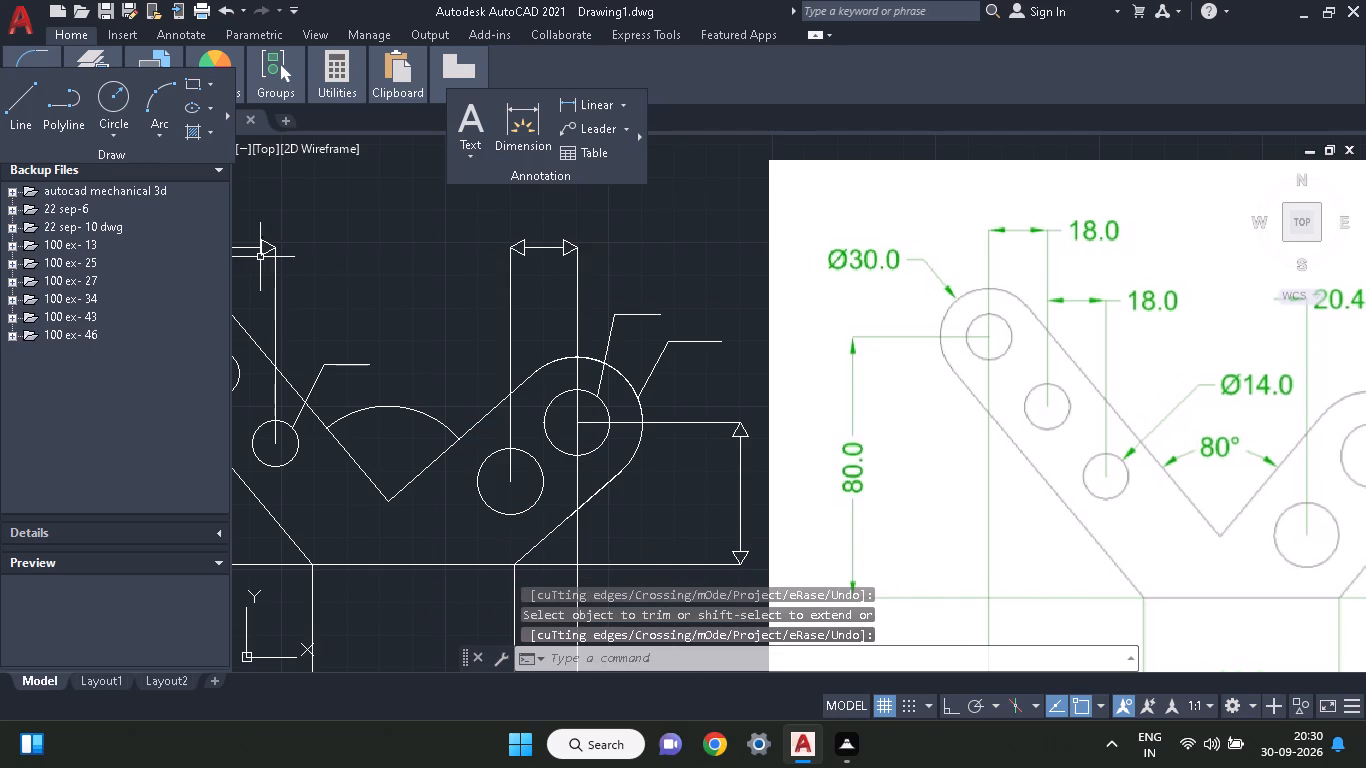
# Copy the left arm's right-pointing dimension arrowhead by its tip to the Ø14, Ø20 and Ø40 leader ends and both ends of the angle arc.
pyautogui.click(259, 253)
pyautogui.rightClick(303, 199)
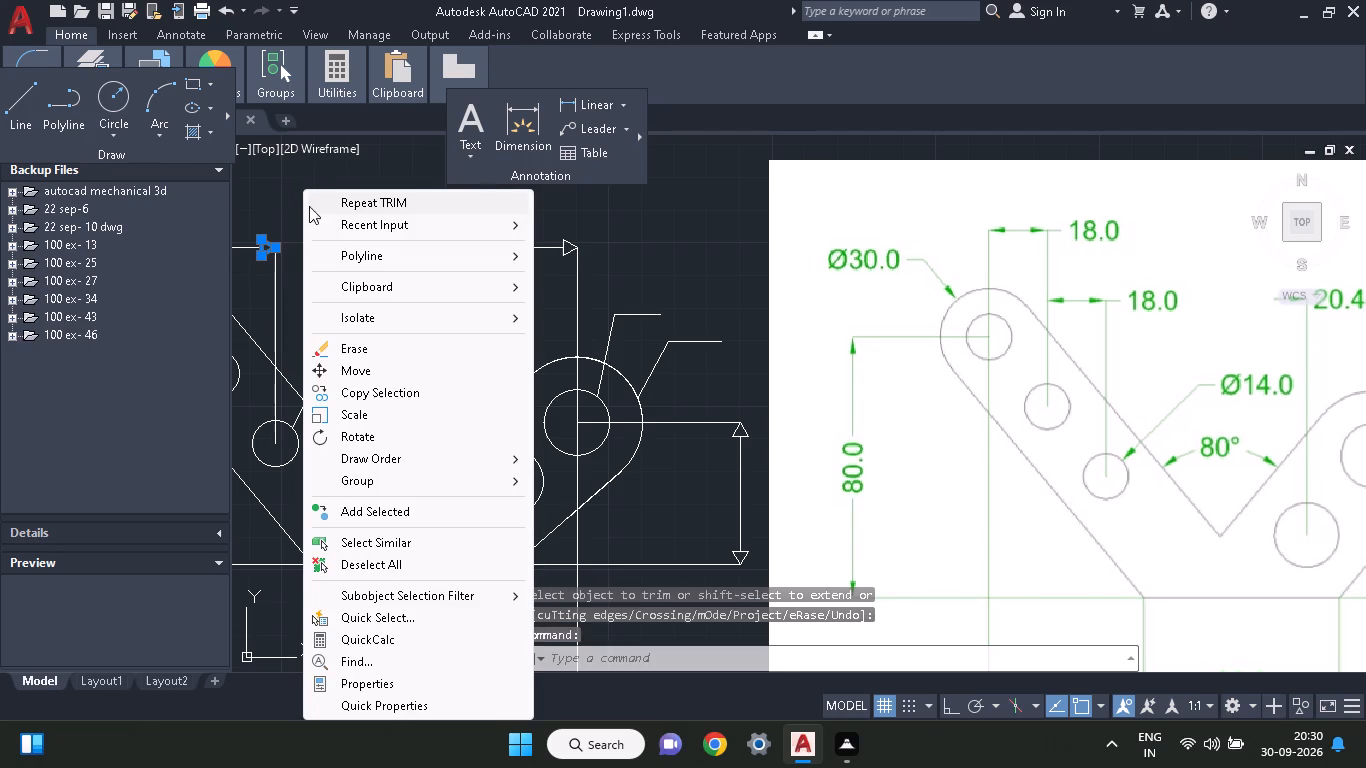
pyautogui.click(335, 388)
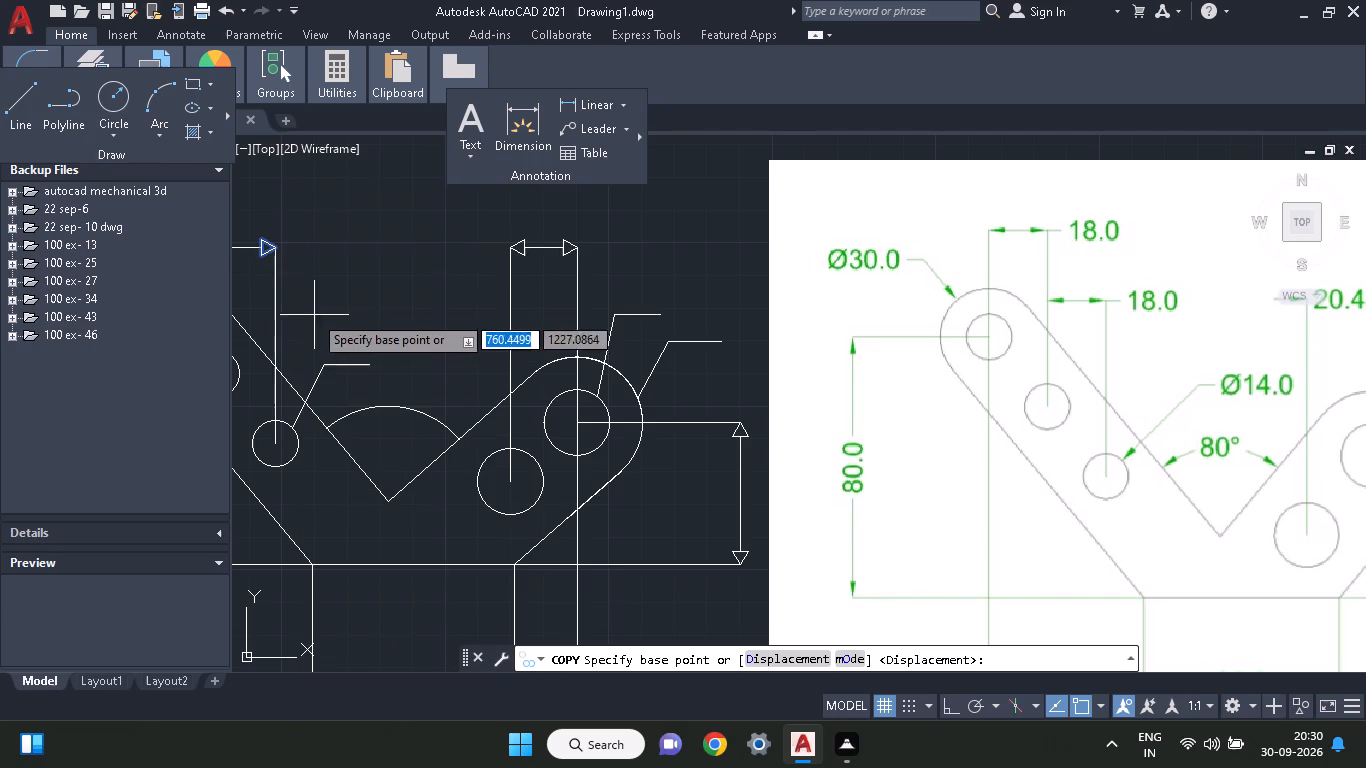
pyautogui.click(281, 248)
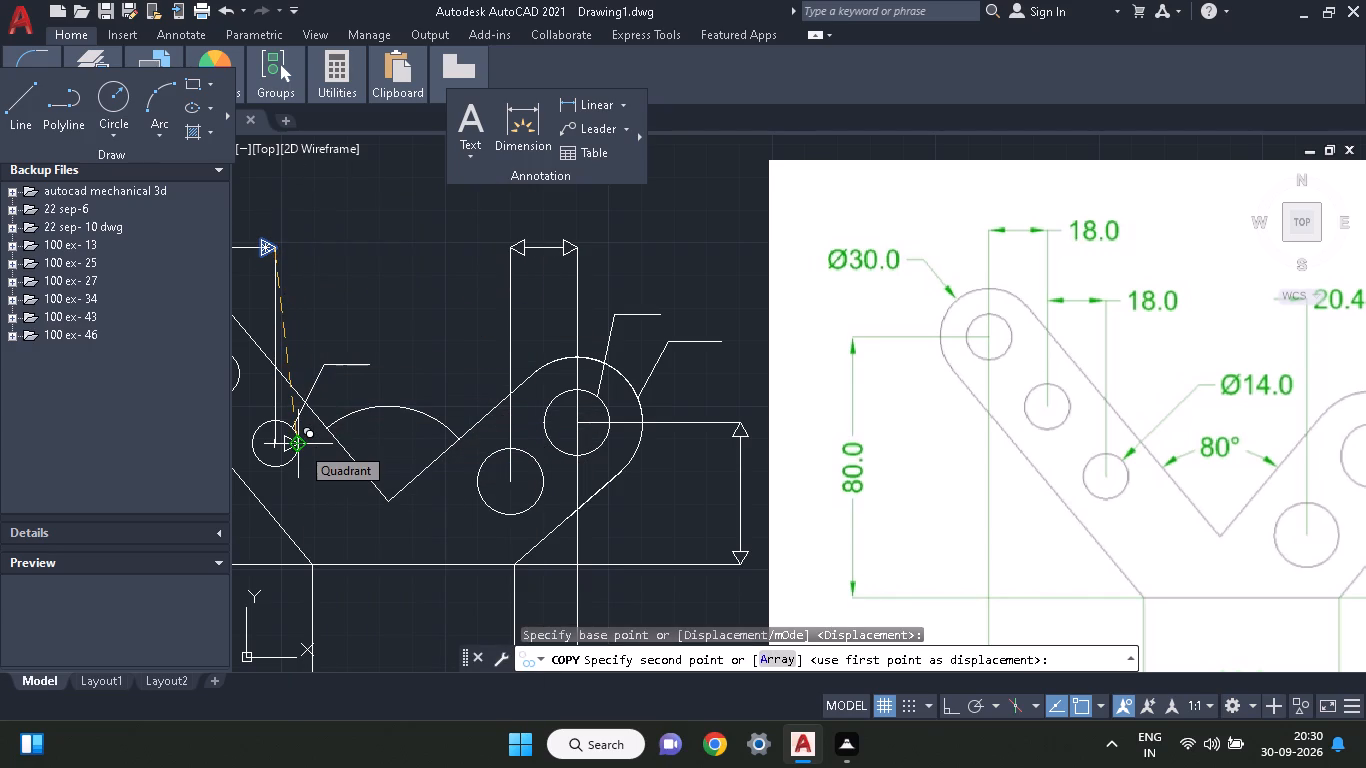
pyautogui.click(295, 433)
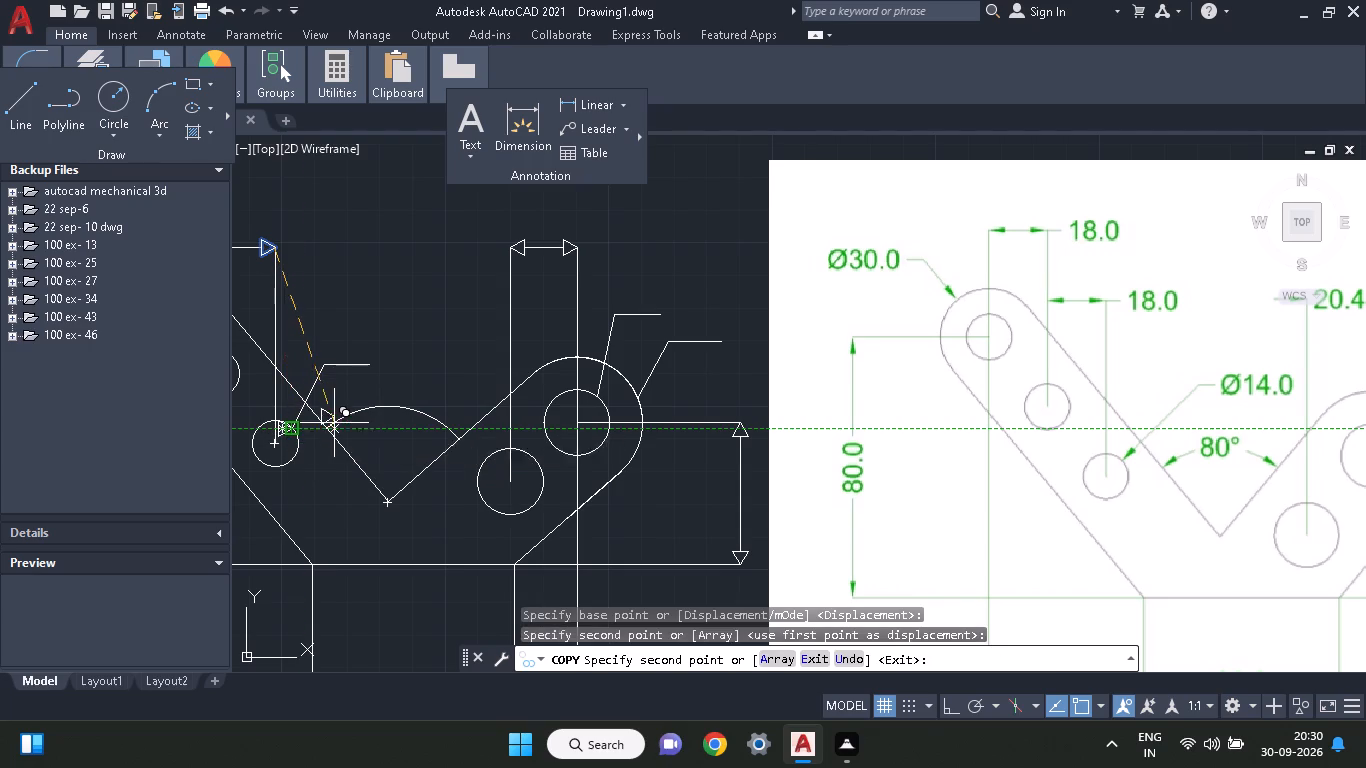
pyautogui.click(329, 431)
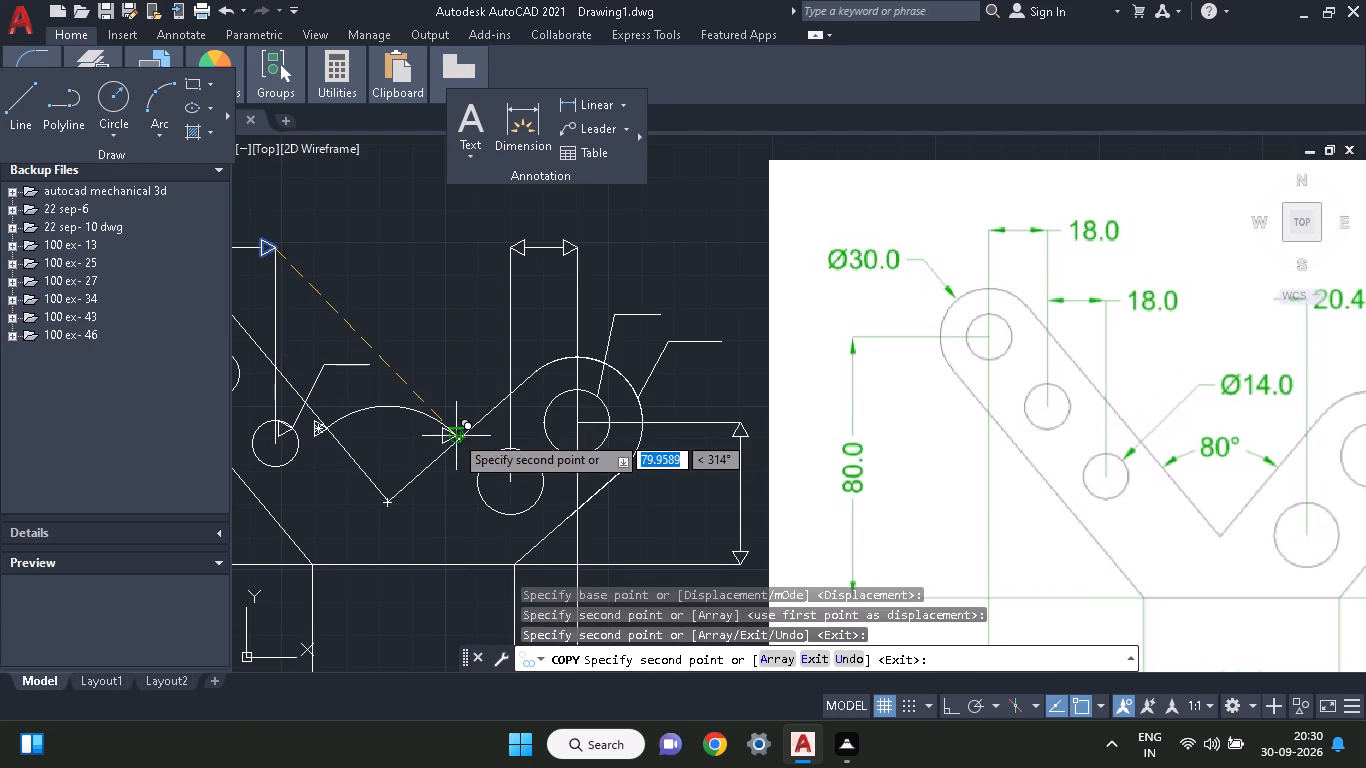
pyautogui.click(459, 443)
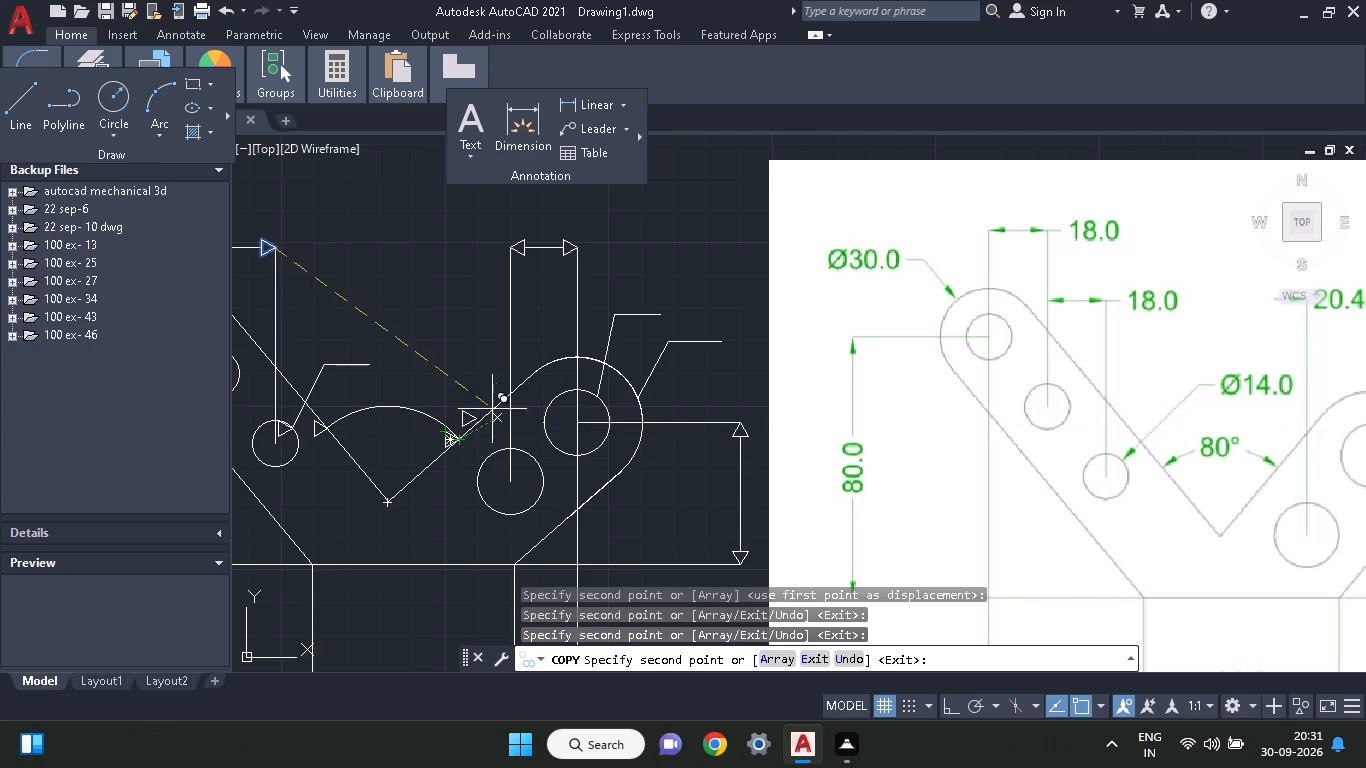
pyautogui.click(594, 400)
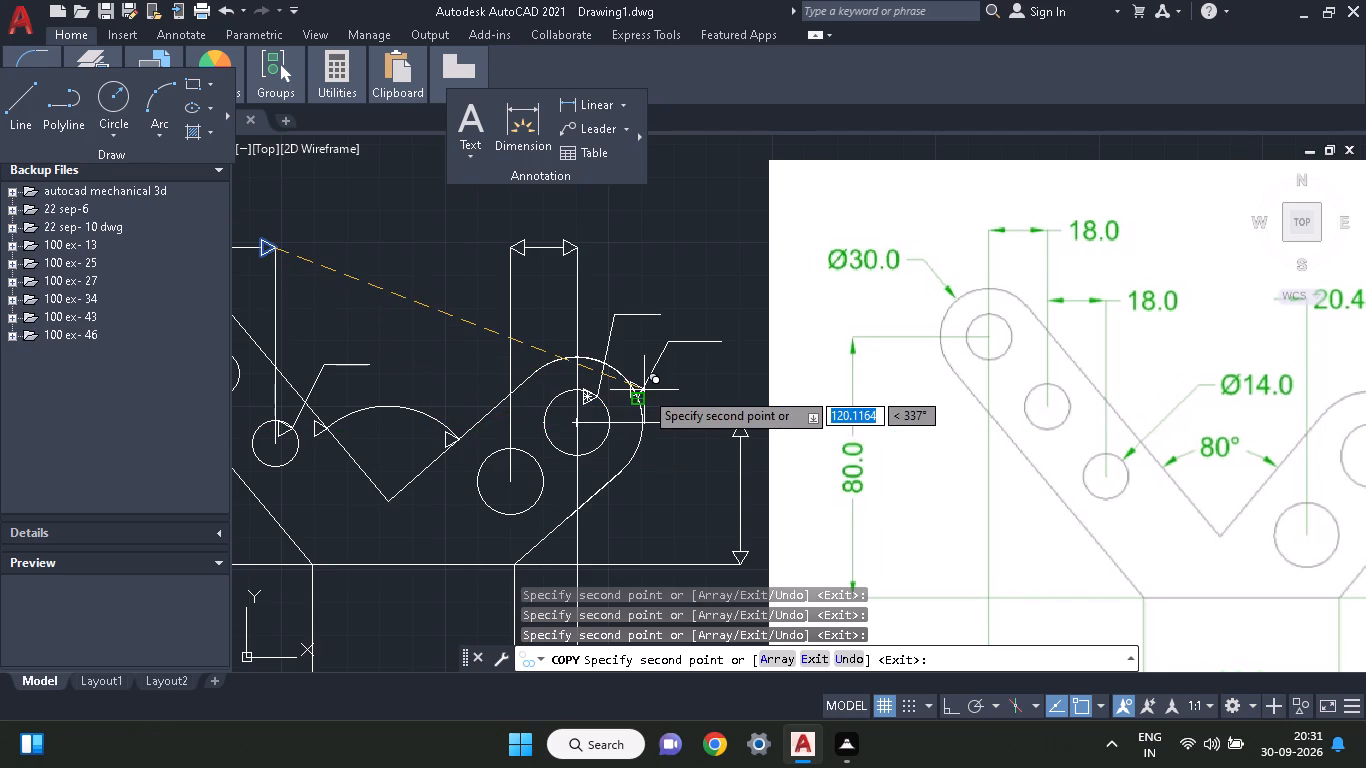
pyautogui.click(636, 402)
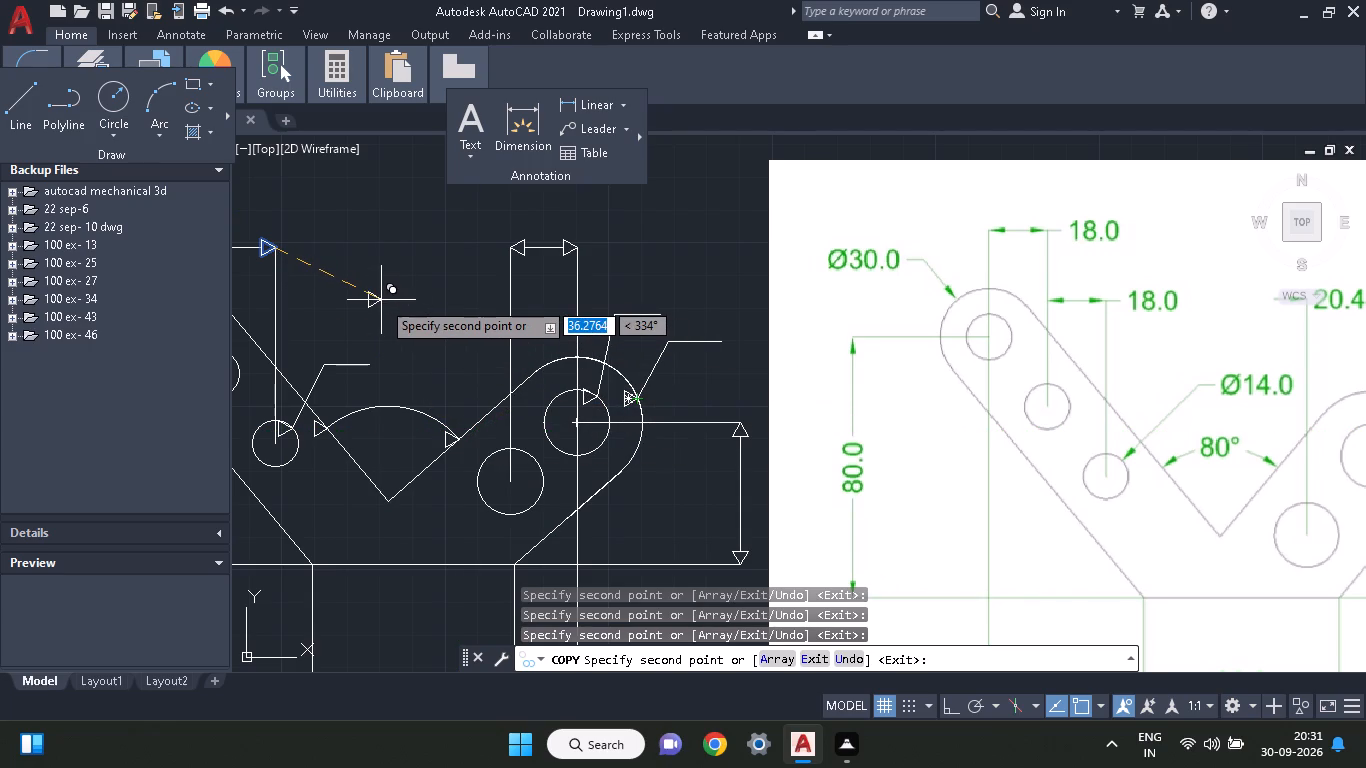
pyautogui.rightClick(381, 300)
pyautogui.click(406, 320)
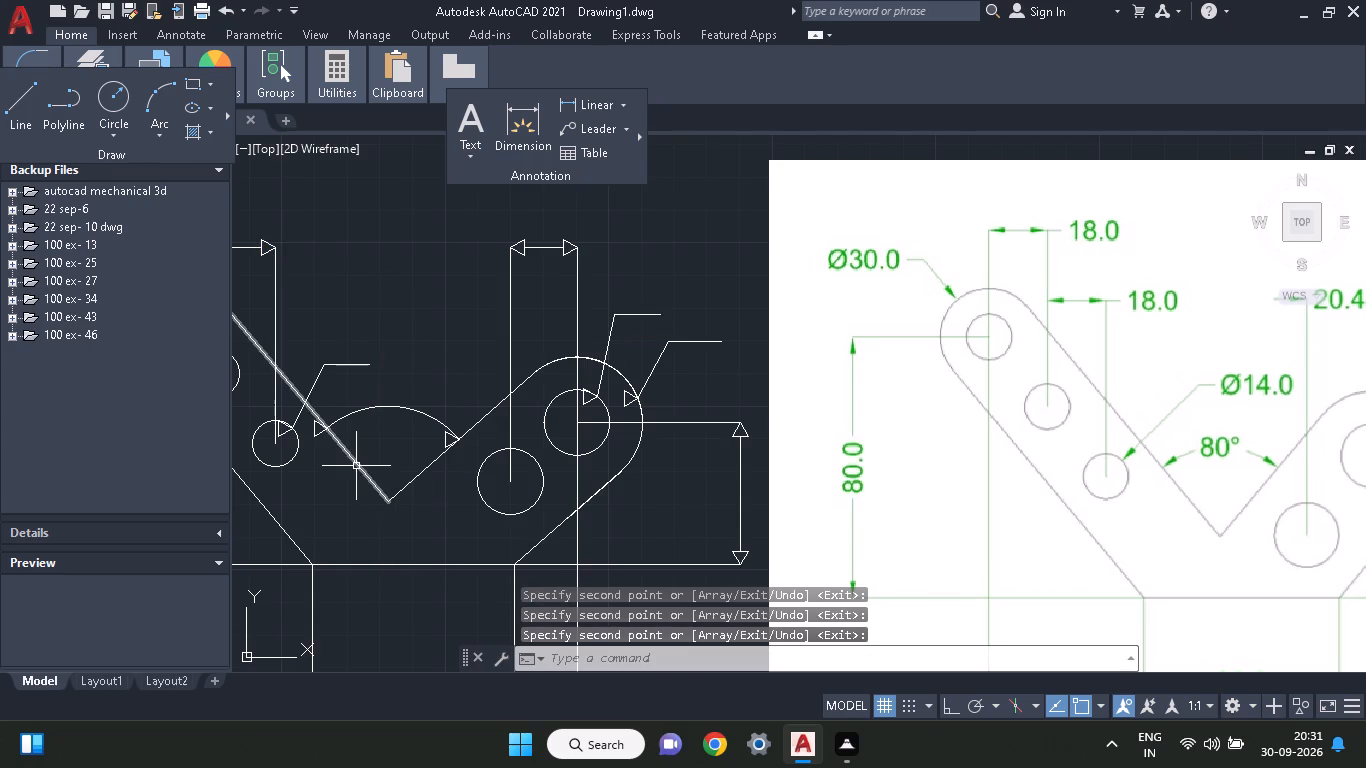
# Rotate the Ø14 leader's arrowhead about its tip by about 243° so it lines up with the slanted leader.
pyautogui.click(280, 434)
pyautogui.rightClick(299, 340)
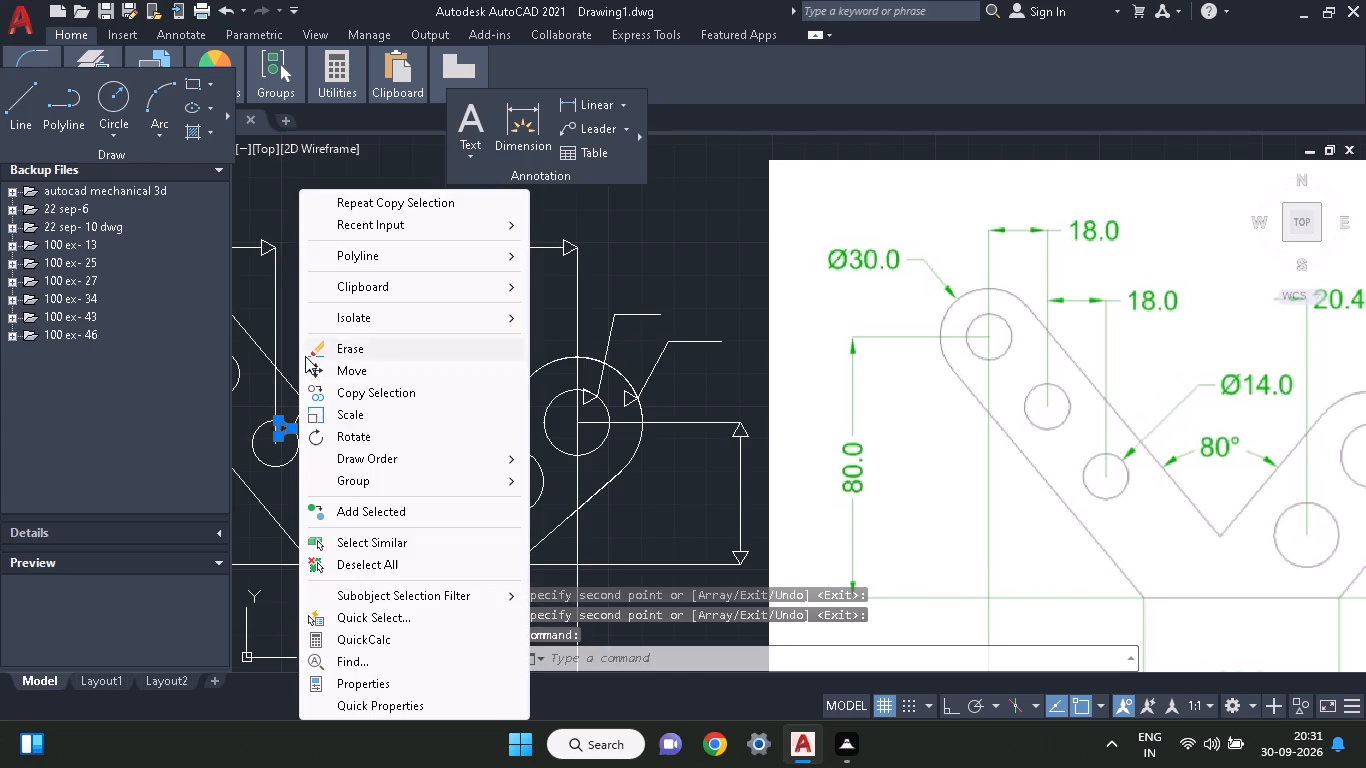
pyautogui.click(334, 443)
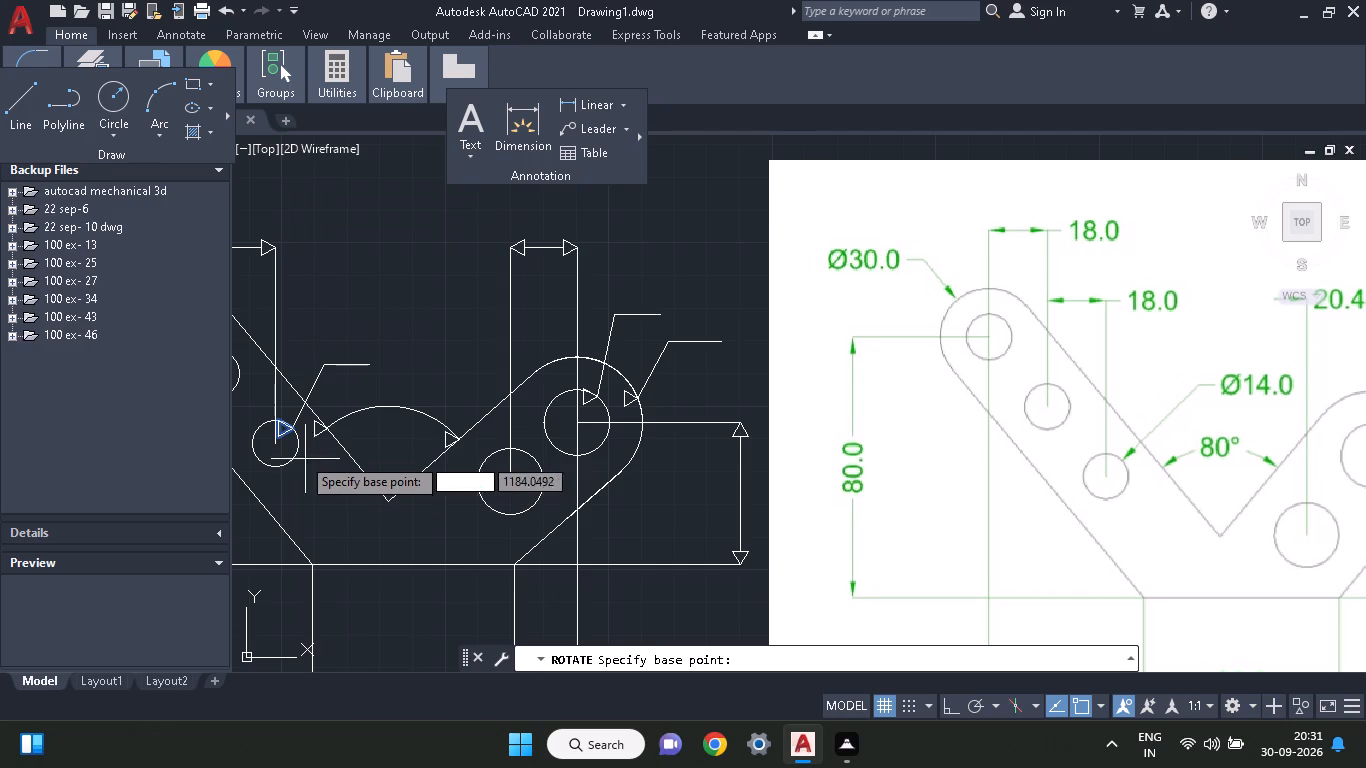
pyautogui.click(292, 425)
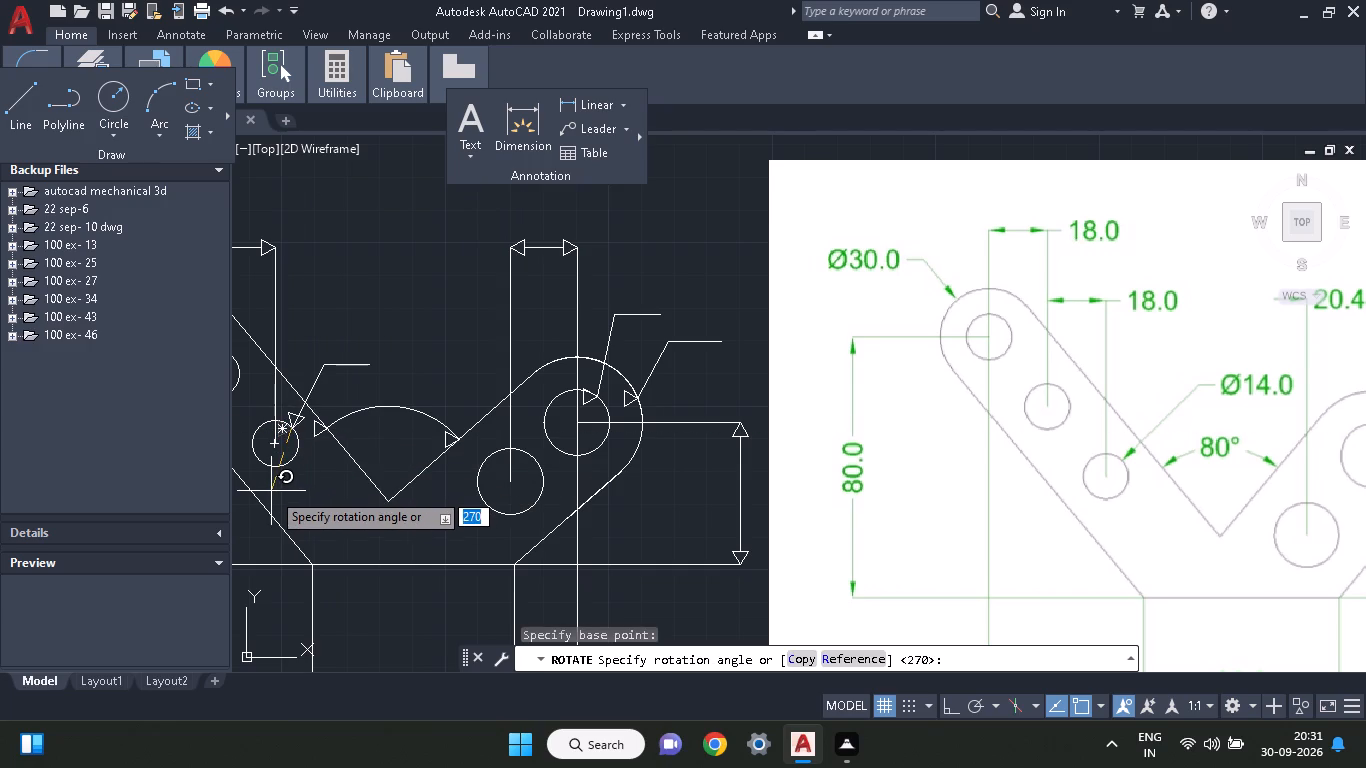
pyautogui.click(265, 491)
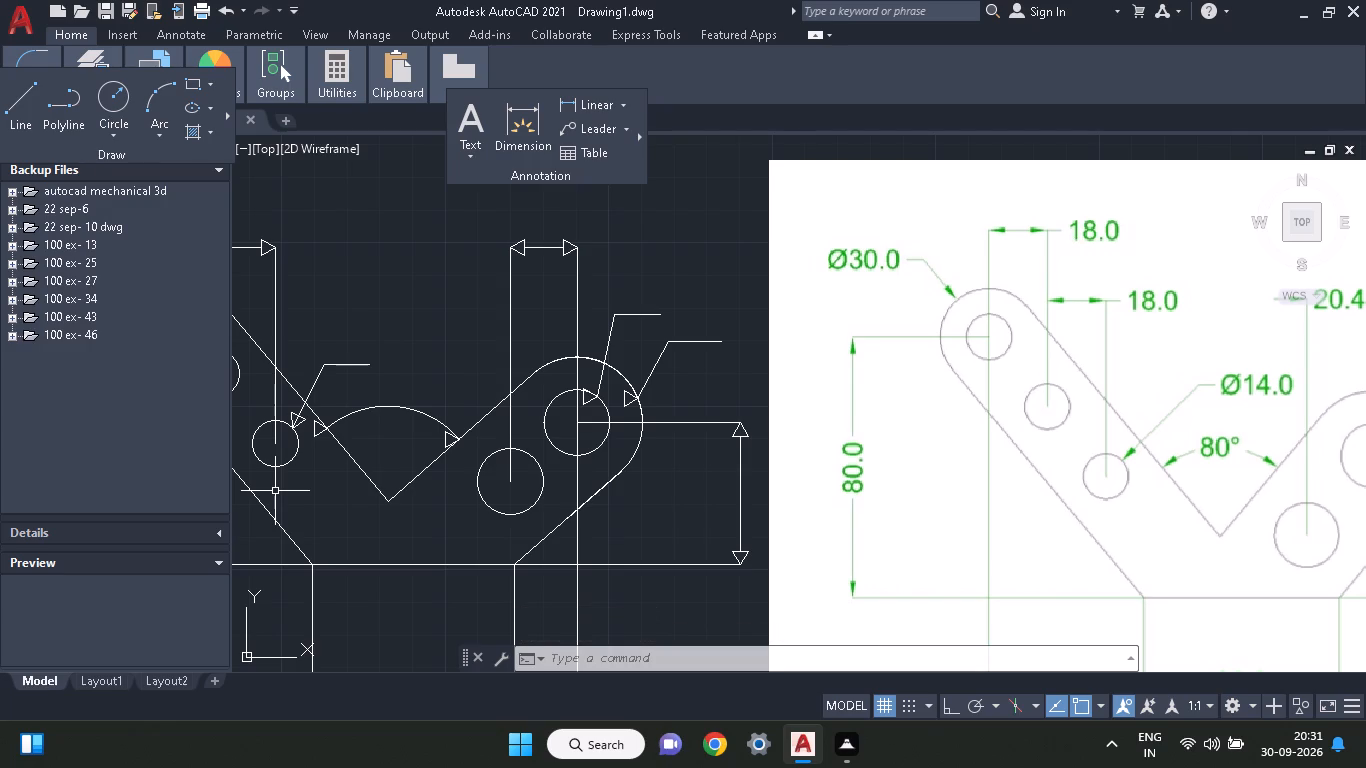
# Rotate the arrowhead at the left end of the 80° arc about its tip by about 220° to follow the arc.
pyautogui.click(313, 431)
pyautogui.rightClick(332, 404)
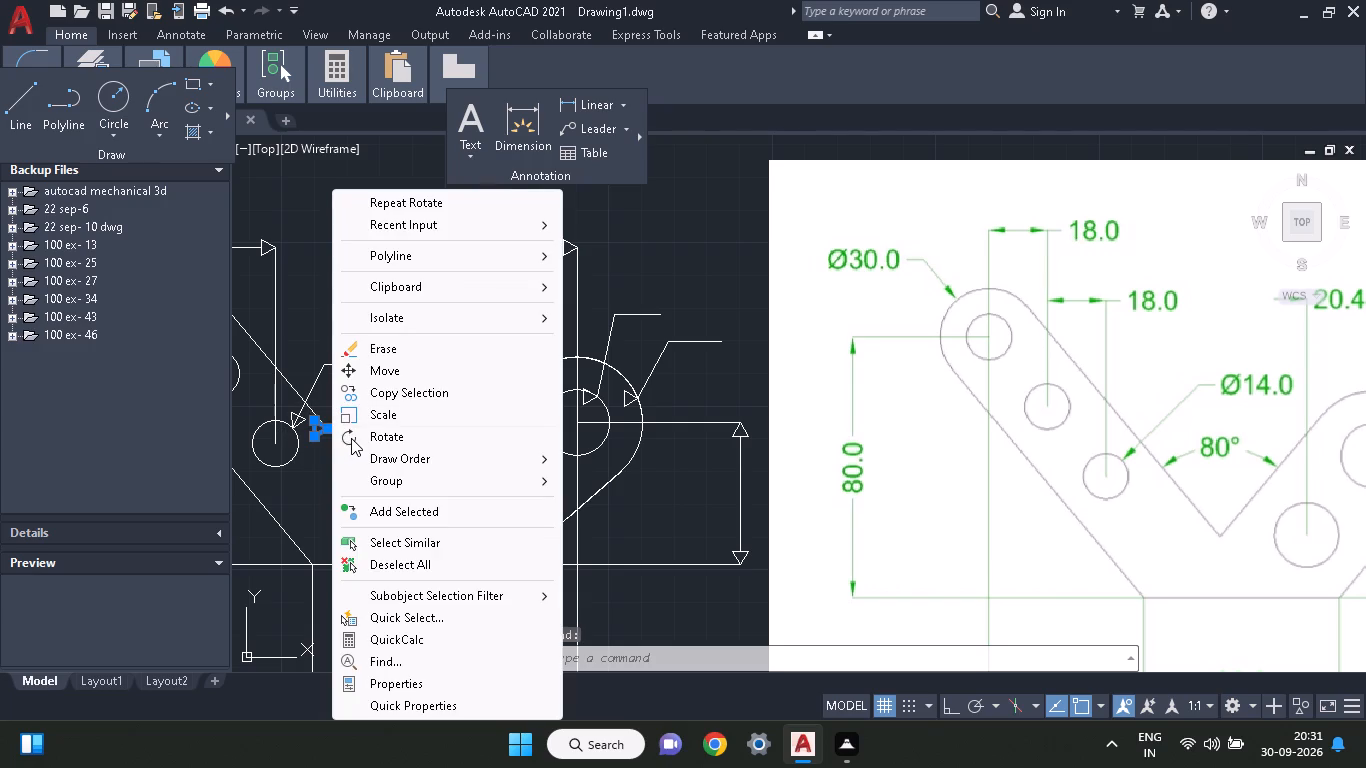
pyautogui.click(352, 438)
pyautogui.click(327, 429)
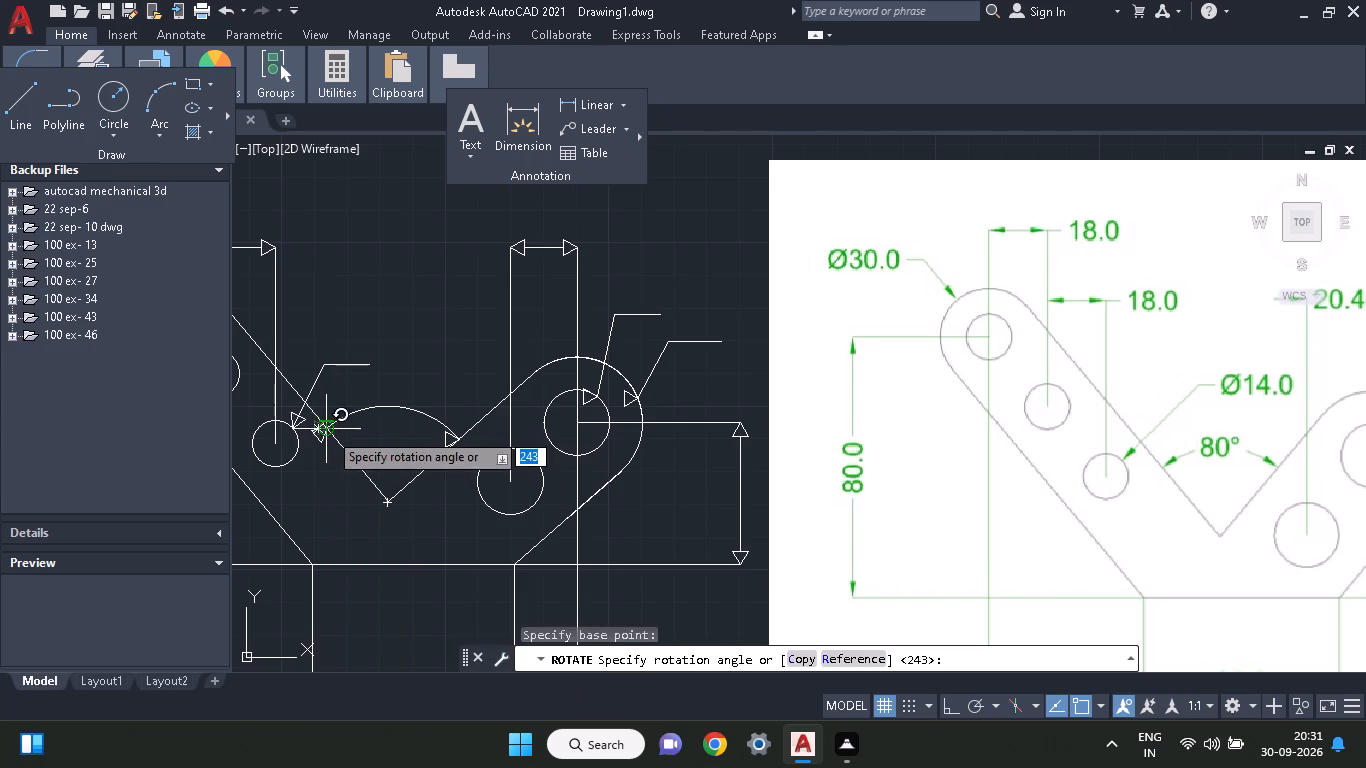
pyautogui.click(280, 474)
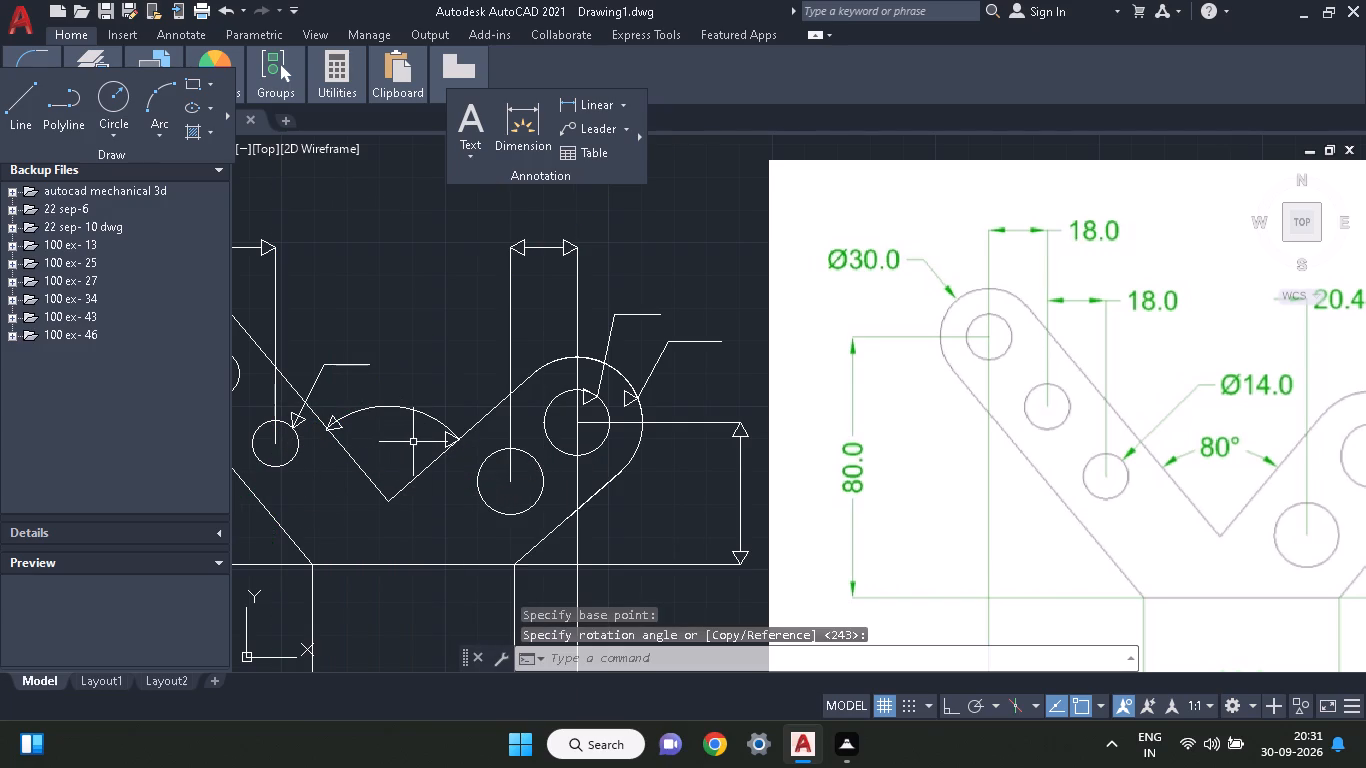
# Rotate the arrowhead at the right end of the 80° arc about its tip by about 302° to follow the arc.
pyautogui.click(446, 439)
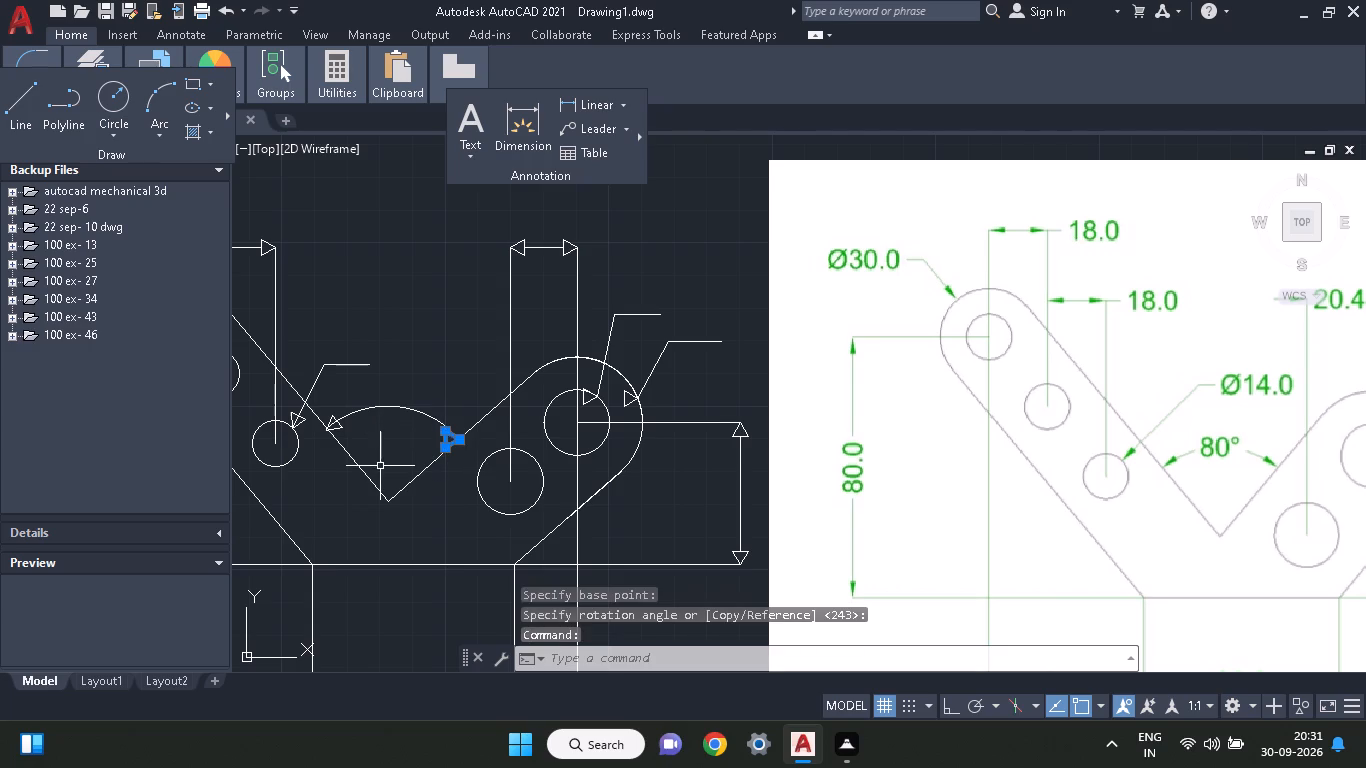
pyautogui.rightClick(378, 466)
pyautogui.click(410, 443)
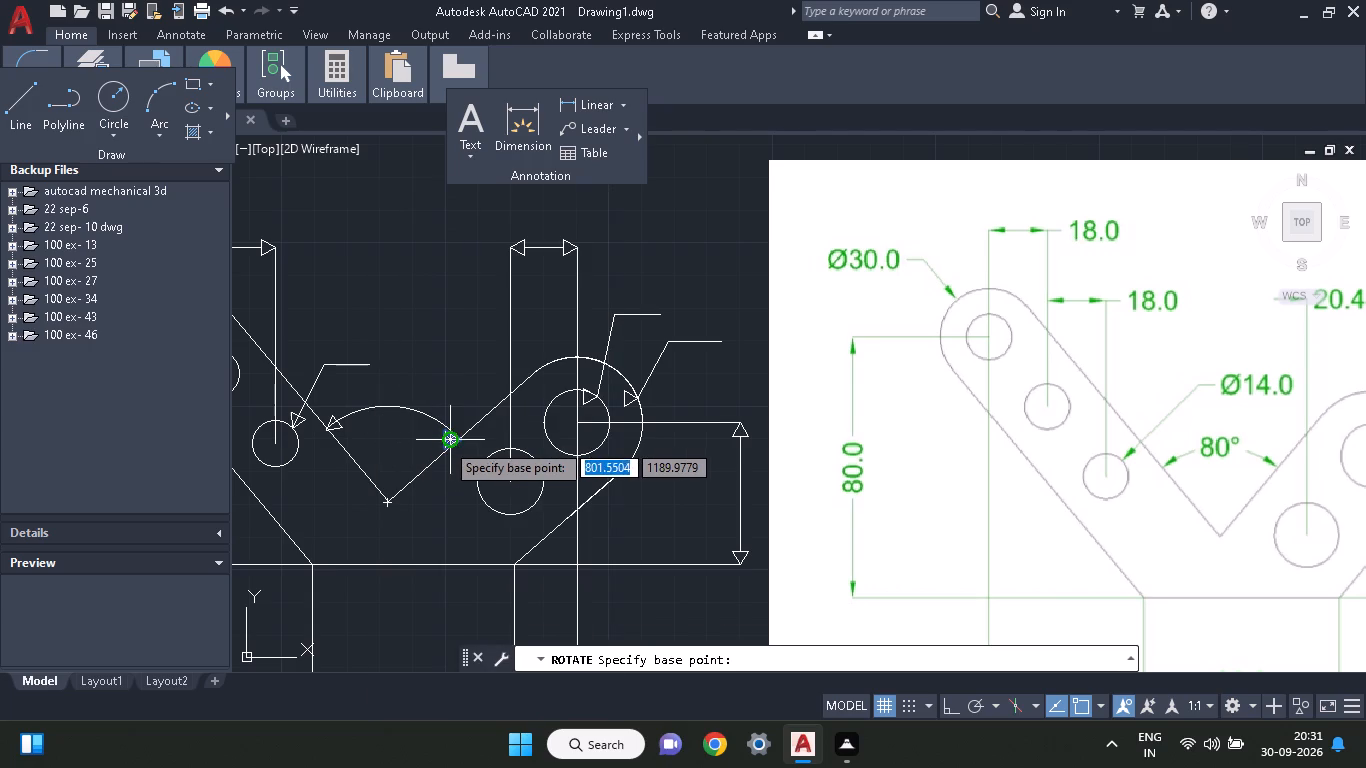
pyautogui.click(459, 442)
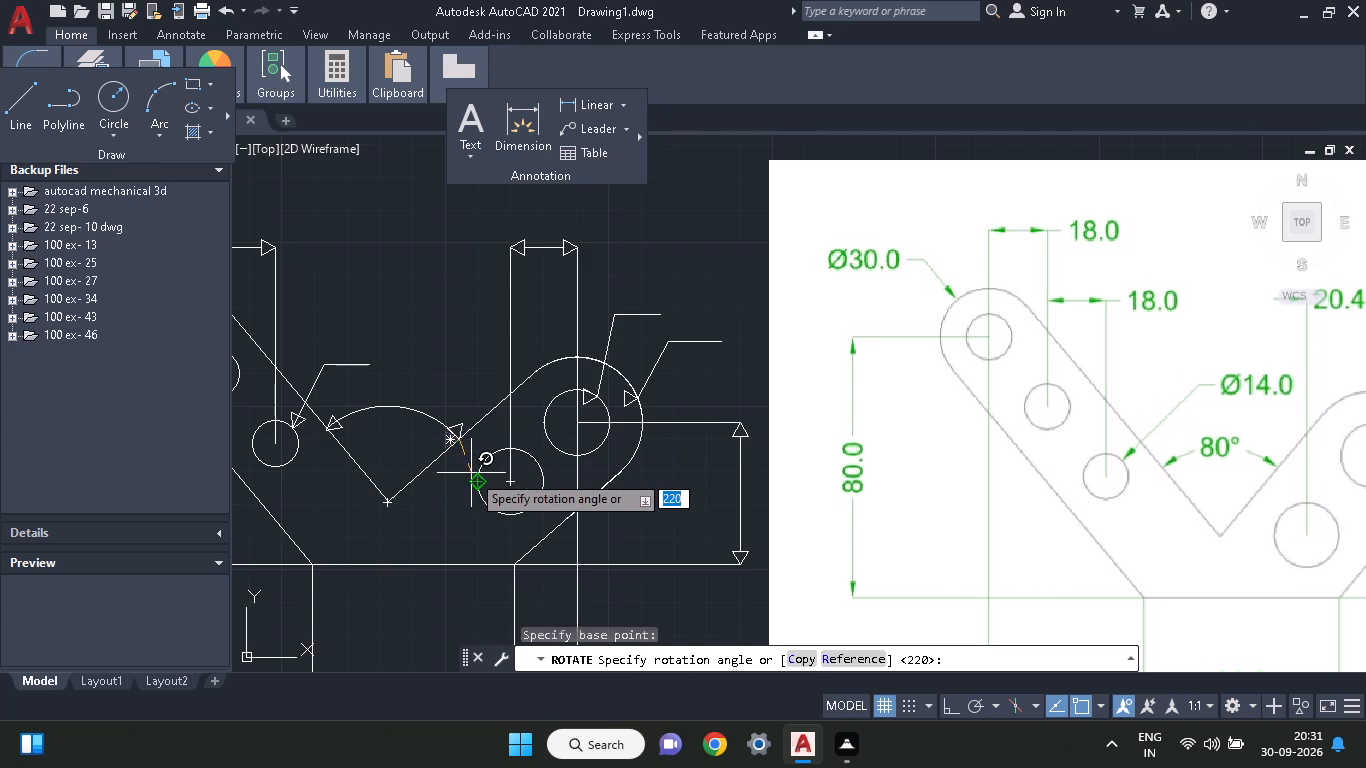
pyautogui.click(487, 474)
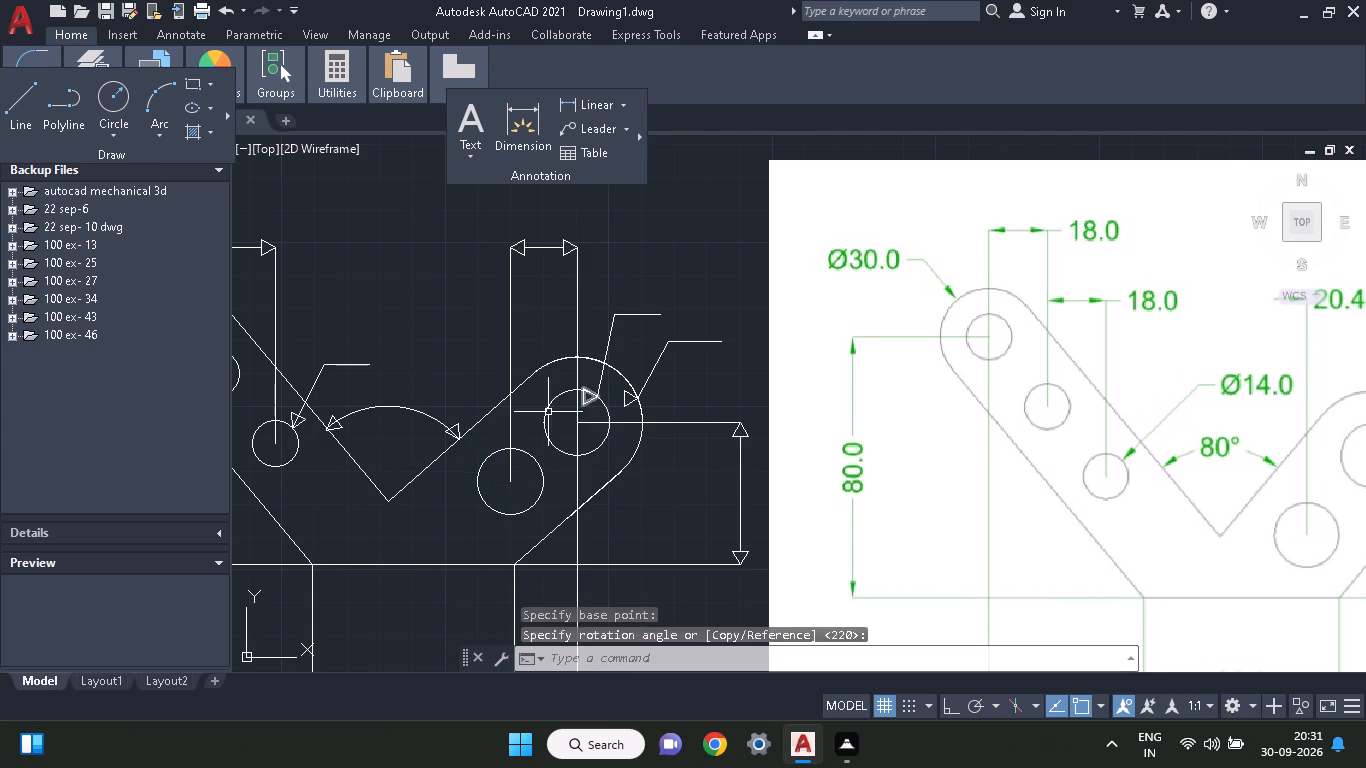
# Fine-tune the rotation of the arrowhead at the right end of the 80° arc about its tip.
pyautogui.click(460, 428)
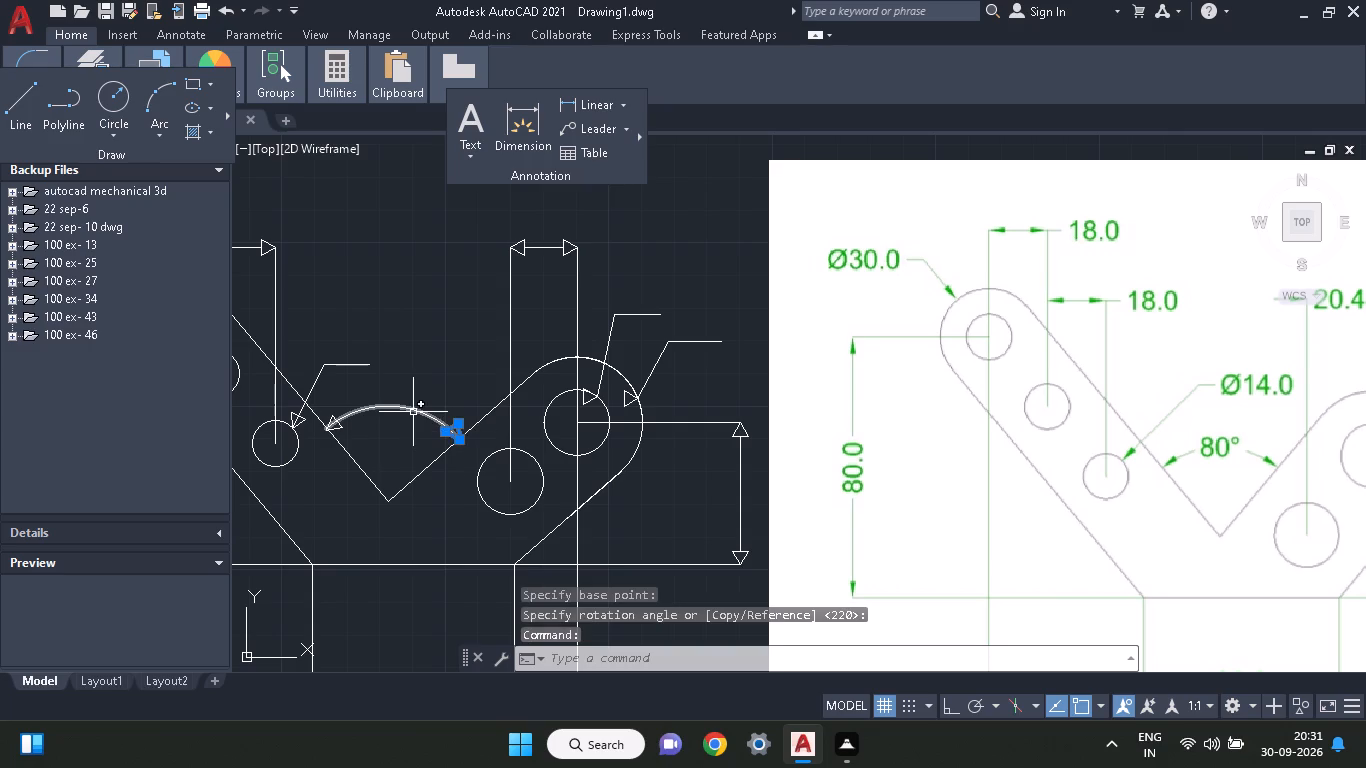
pyautogui.rightClick(415, 367)
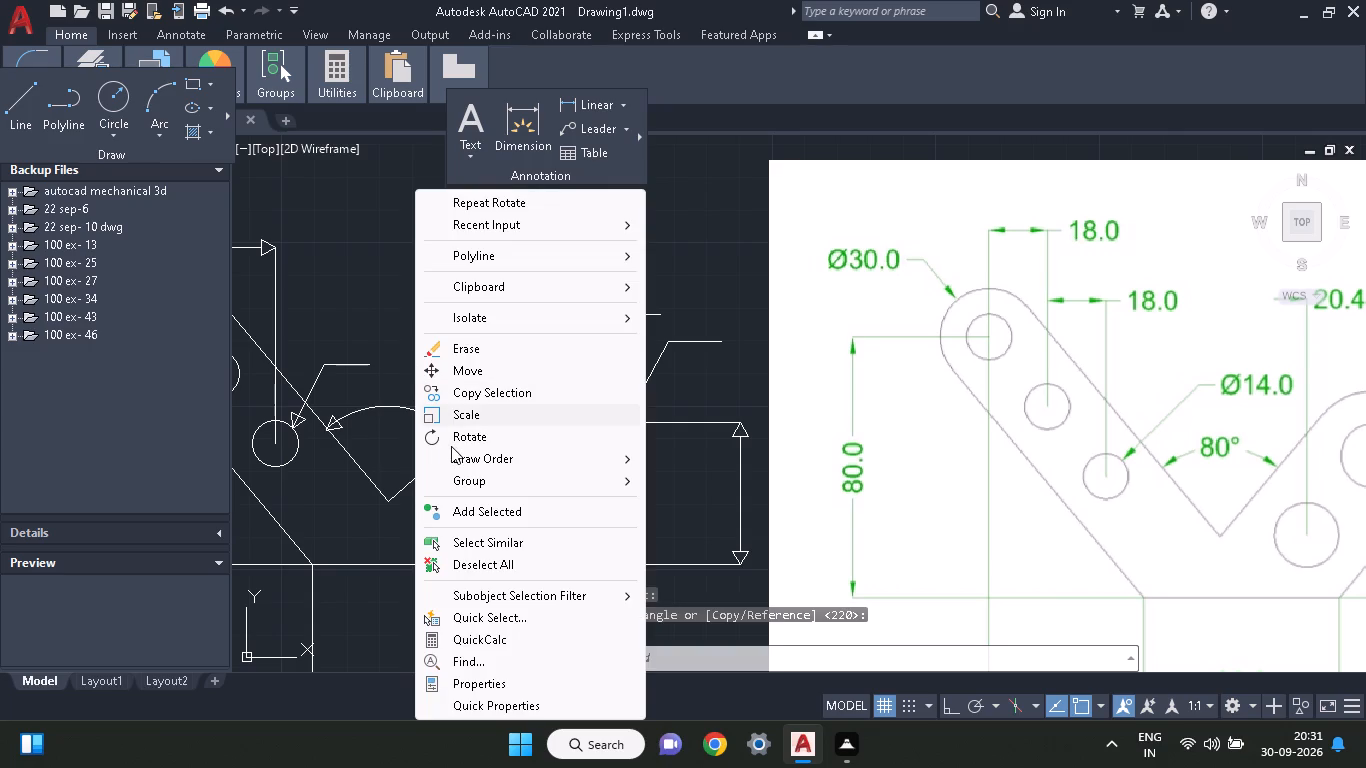
pyautogui.click(452, 438)
pyautogui.click(462, 442)
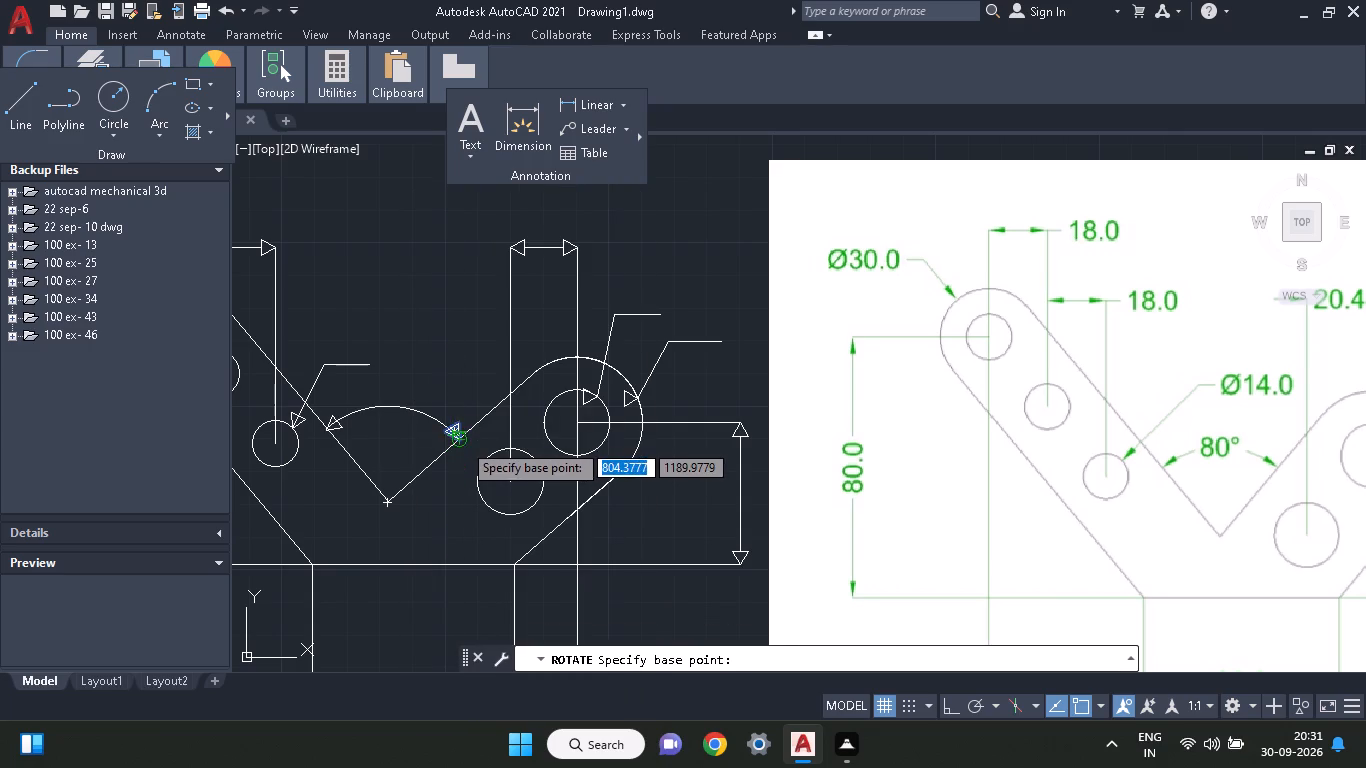
pyautogui.click(534, 419)
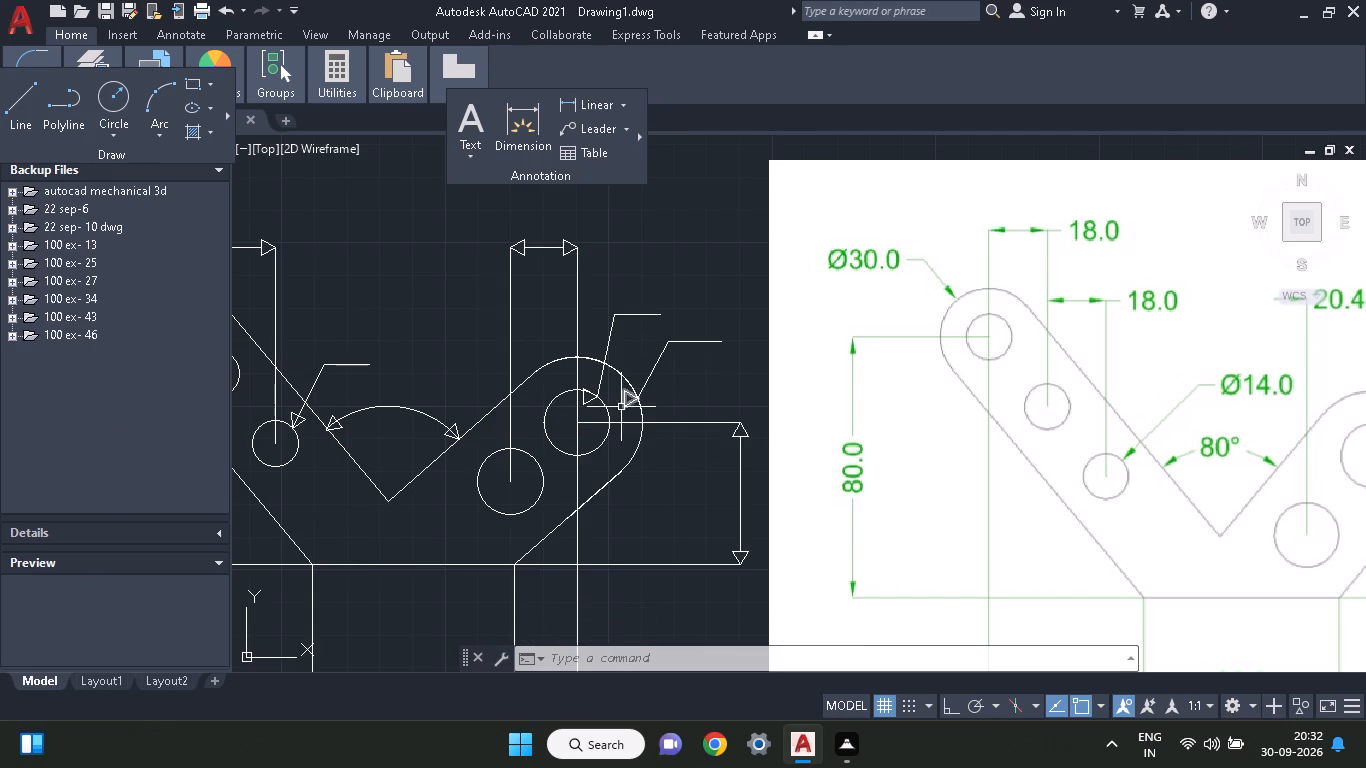
# Rotate the arrowhead on the leader to the right arm's upper hole about its tip by about 258° to match the slanted line.
pyautogui.click(593, 398)
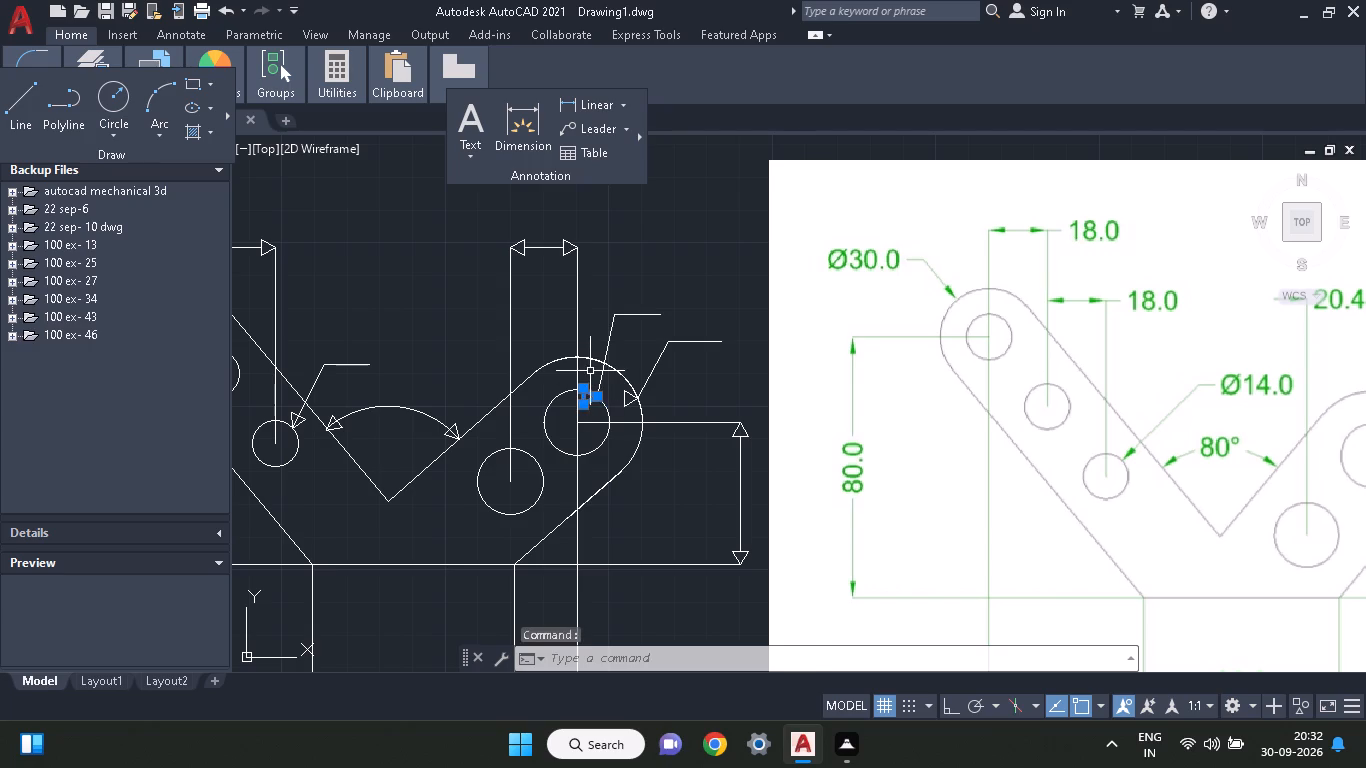
pyautogui.rightClick(590, 371)
pyautogui.click(633, 439)
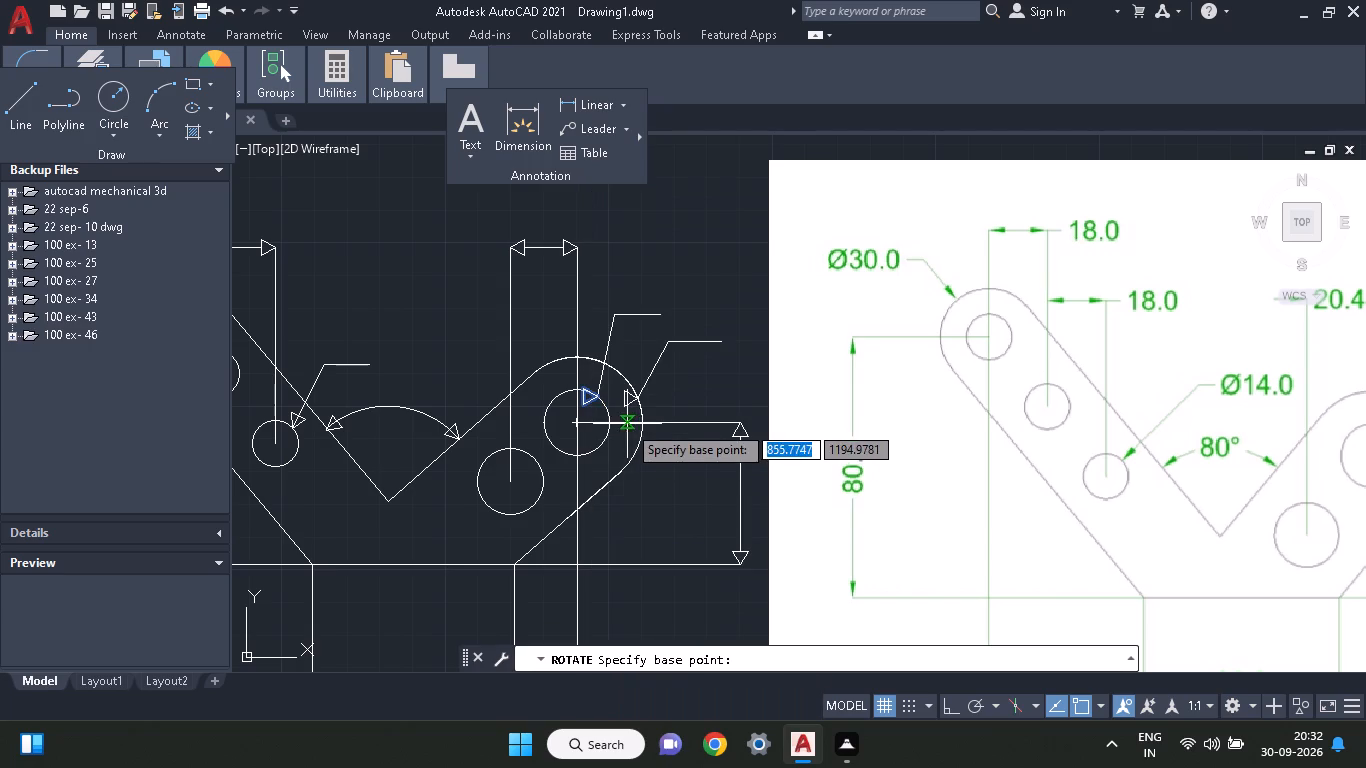
pyautogui.click(602, 398)
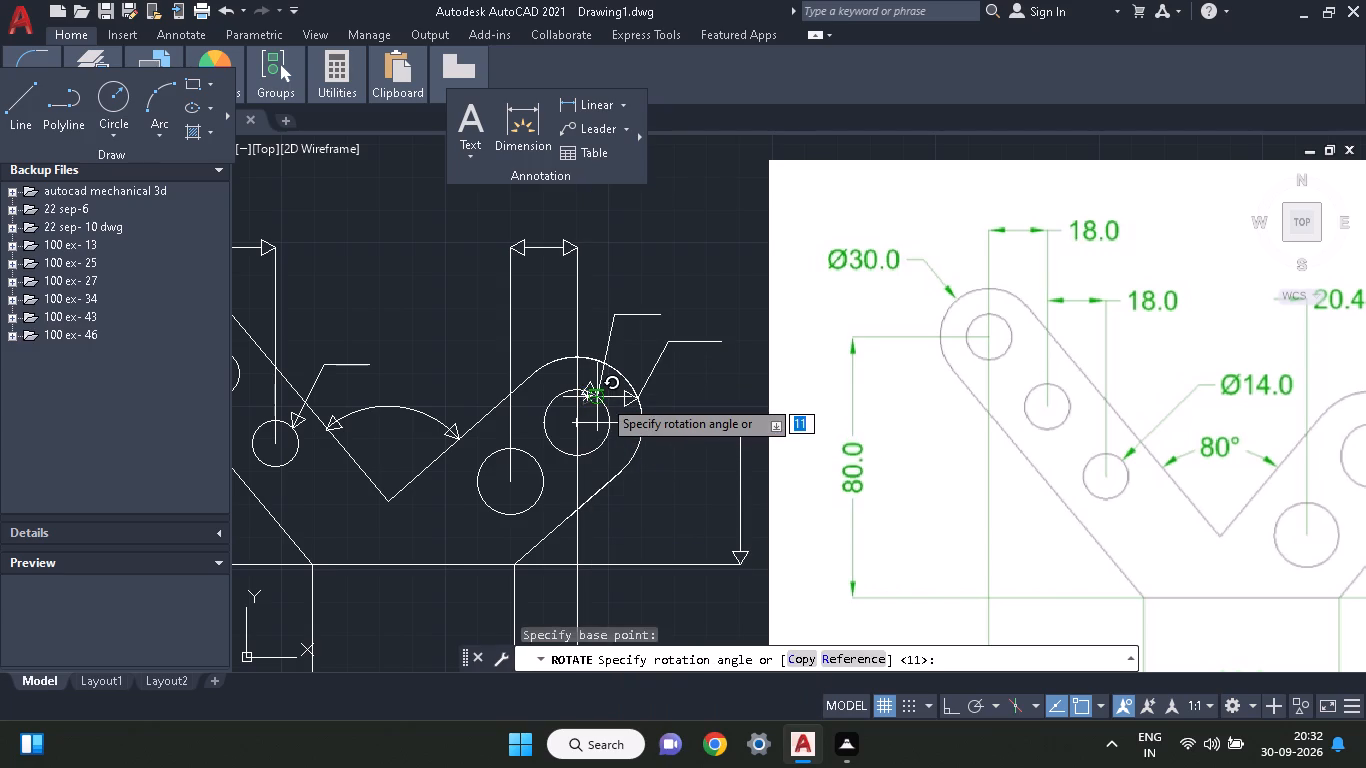
pyautogui.click(584, 447)
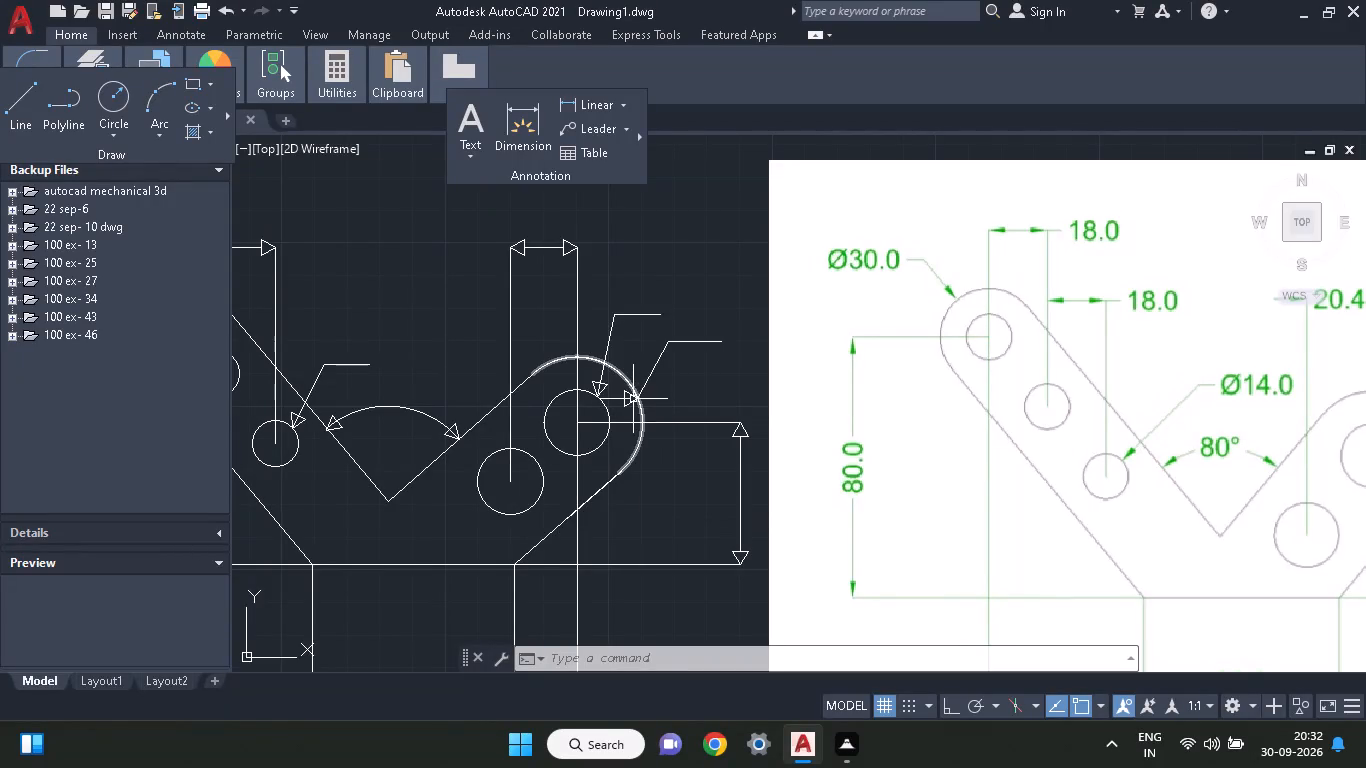
# Rotate the arrowhead on the leader to the right arm's rounded outer end about its tip by about 242° to match the slanted line.
pyautogui.click(633, 404)
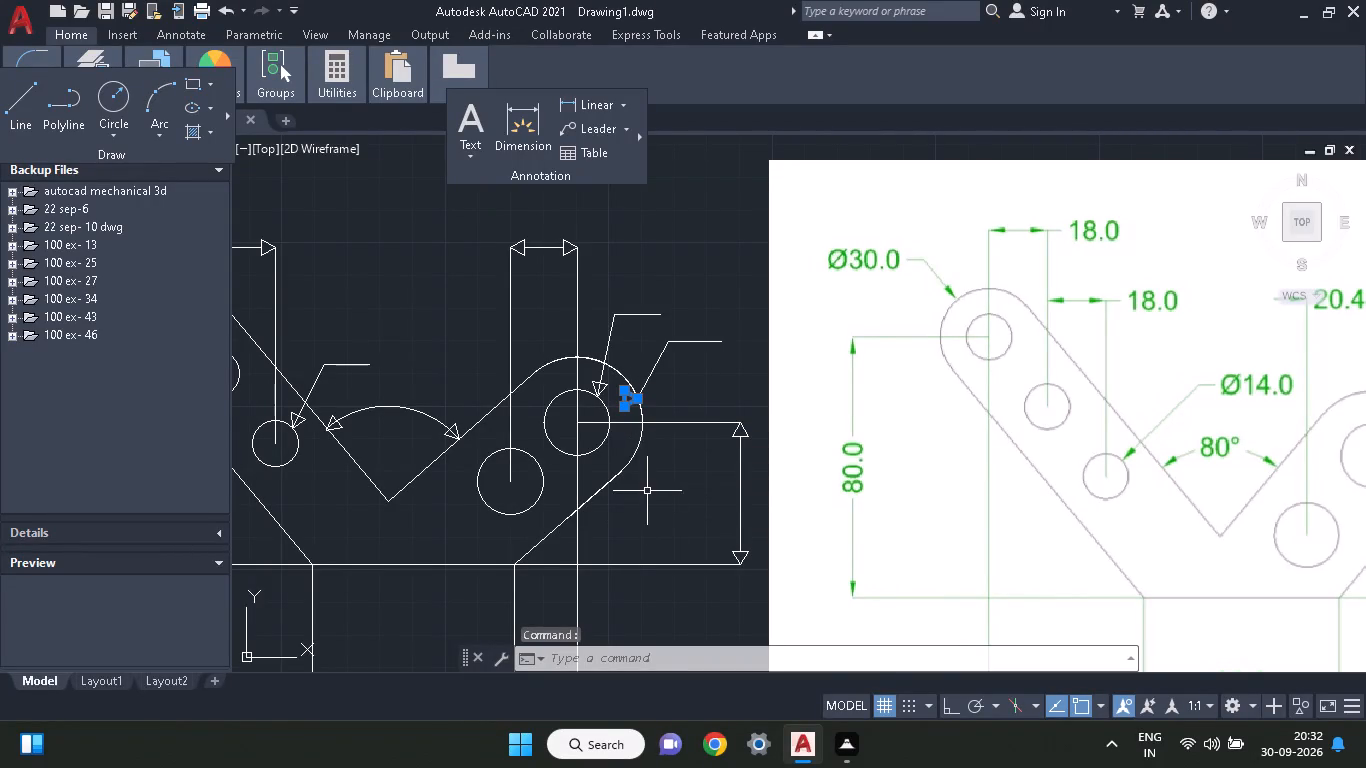
pyautogui.rightClick(647, 488)
pyautogui.click(685, 430)
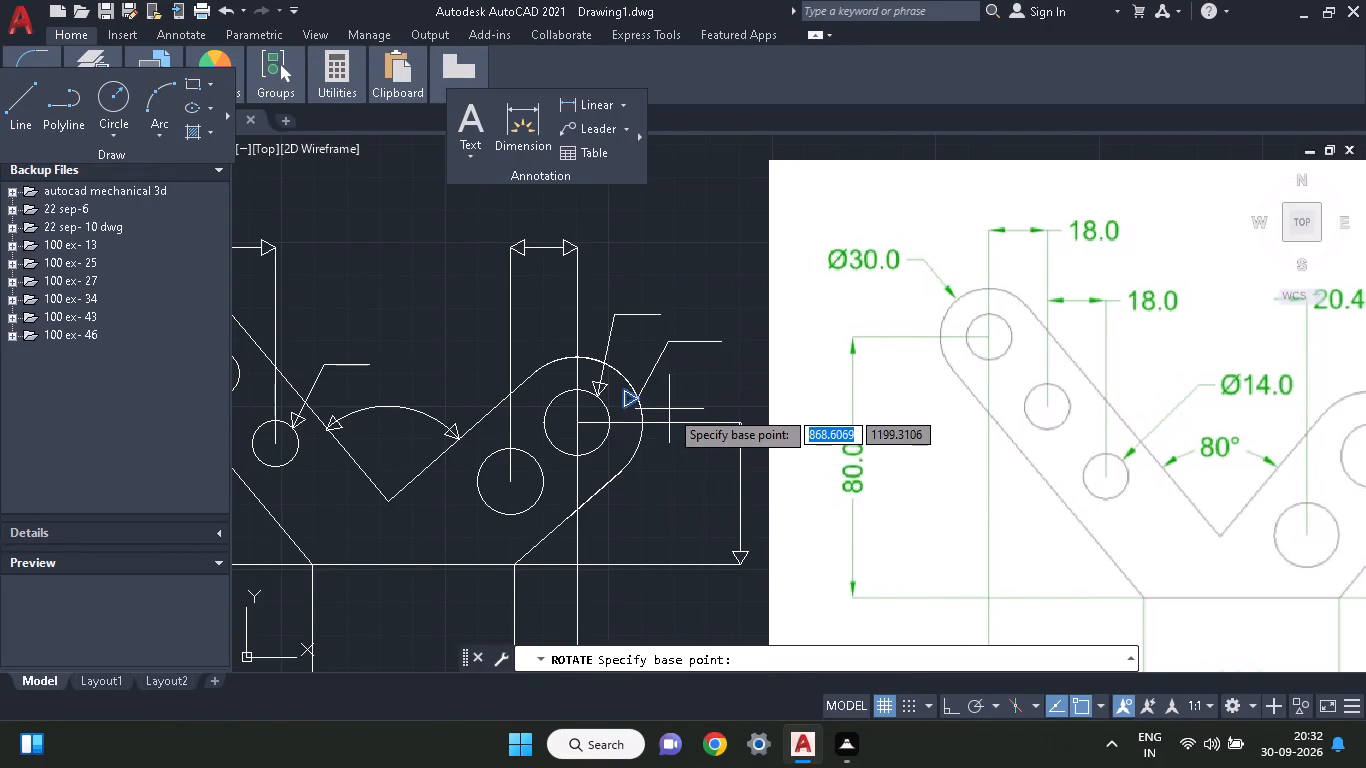
pyautogui.click(638, 395)
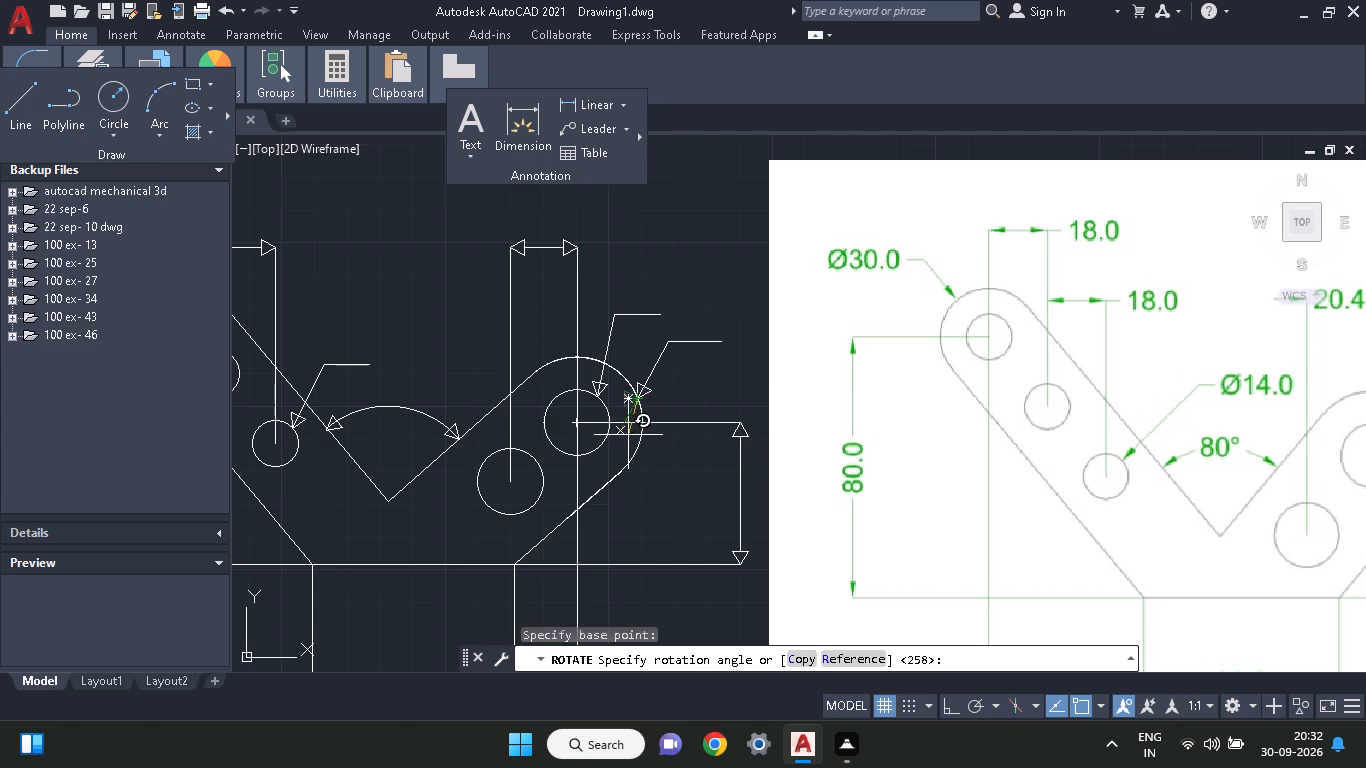
pyautogui.click(625, 438)
# Copy the left arrowhead of the uppermost 18.0 dimension line, from its tip to the end of the Ø30.0 leader on the left arm.
pyautogui.moveTo(670, 567); pyautogui.dragTo(846, 609, button='middle')
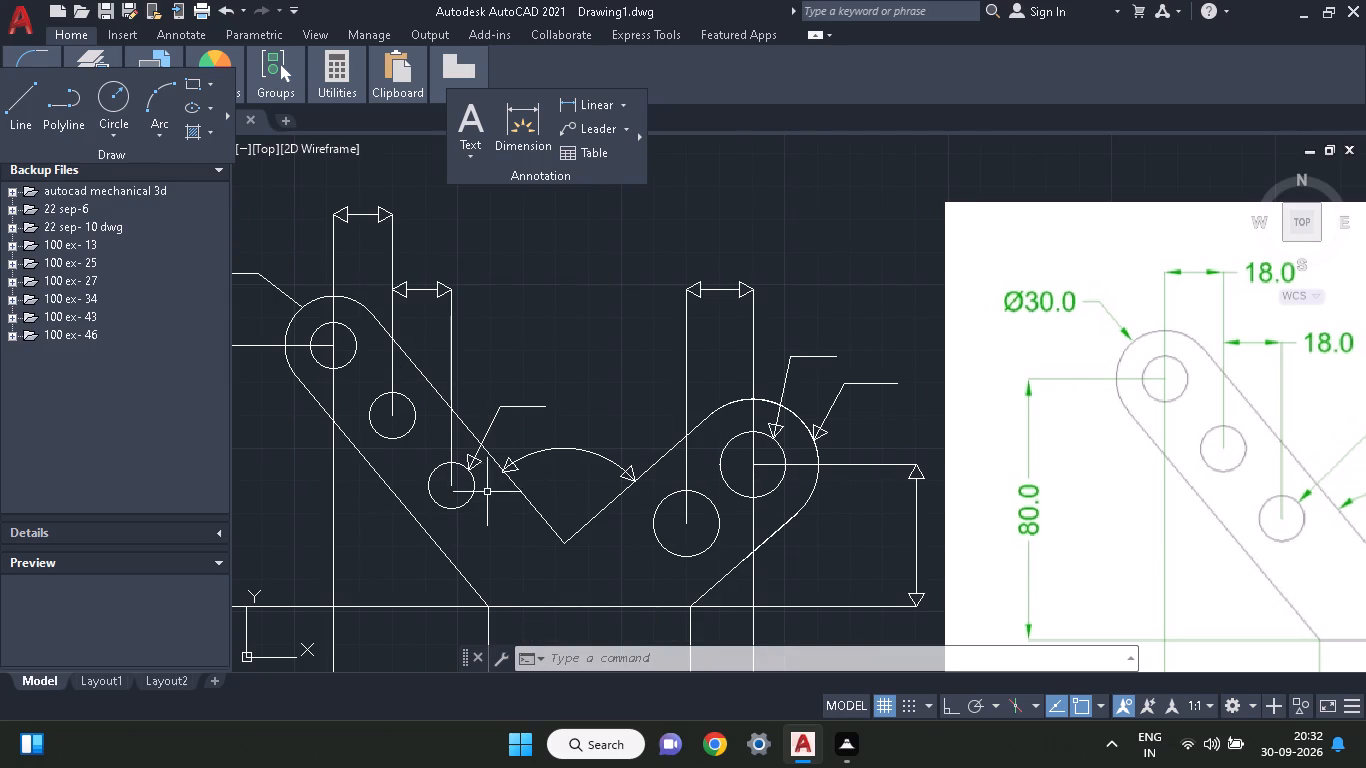
pyautogui.click(346, 223)
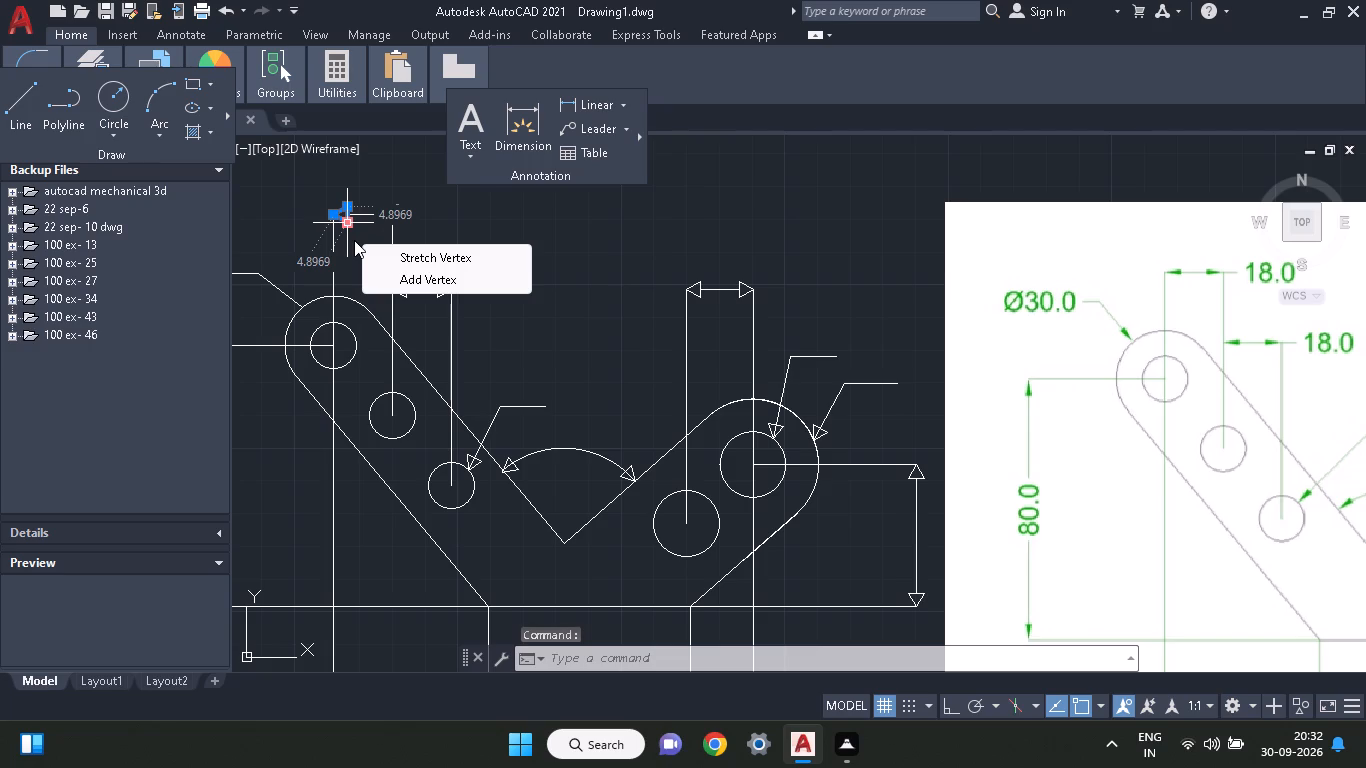
pyautogui.rightClick(483, 231)
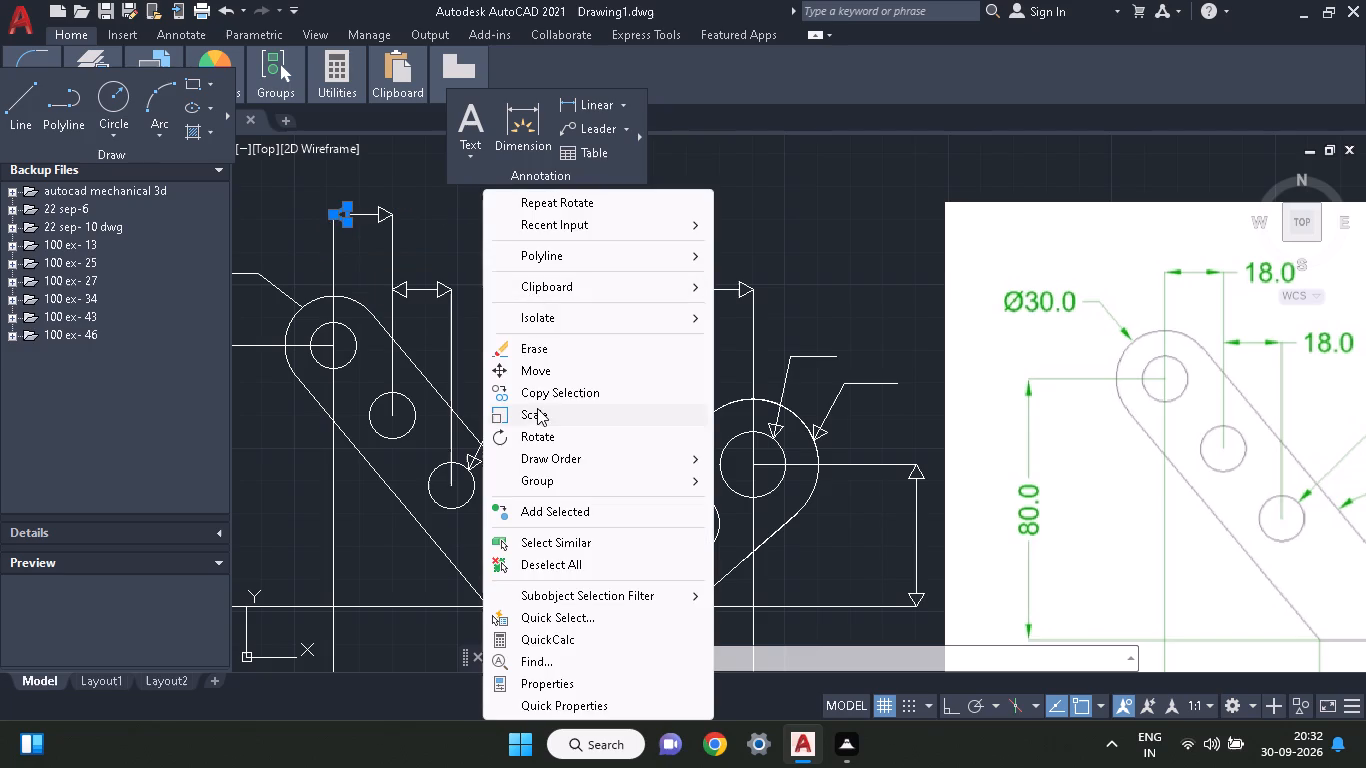
pyautogui.click(536, 398)
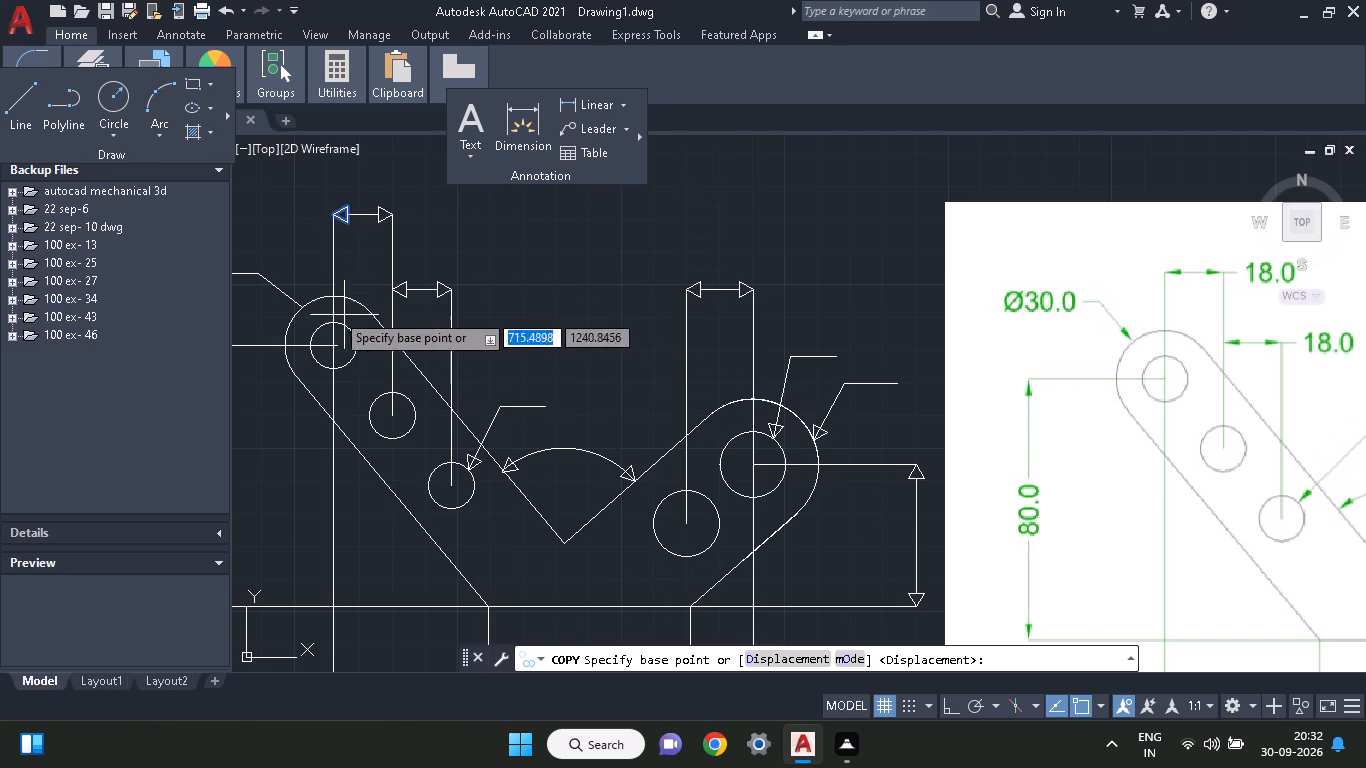
pyautogui.click(332, 220)
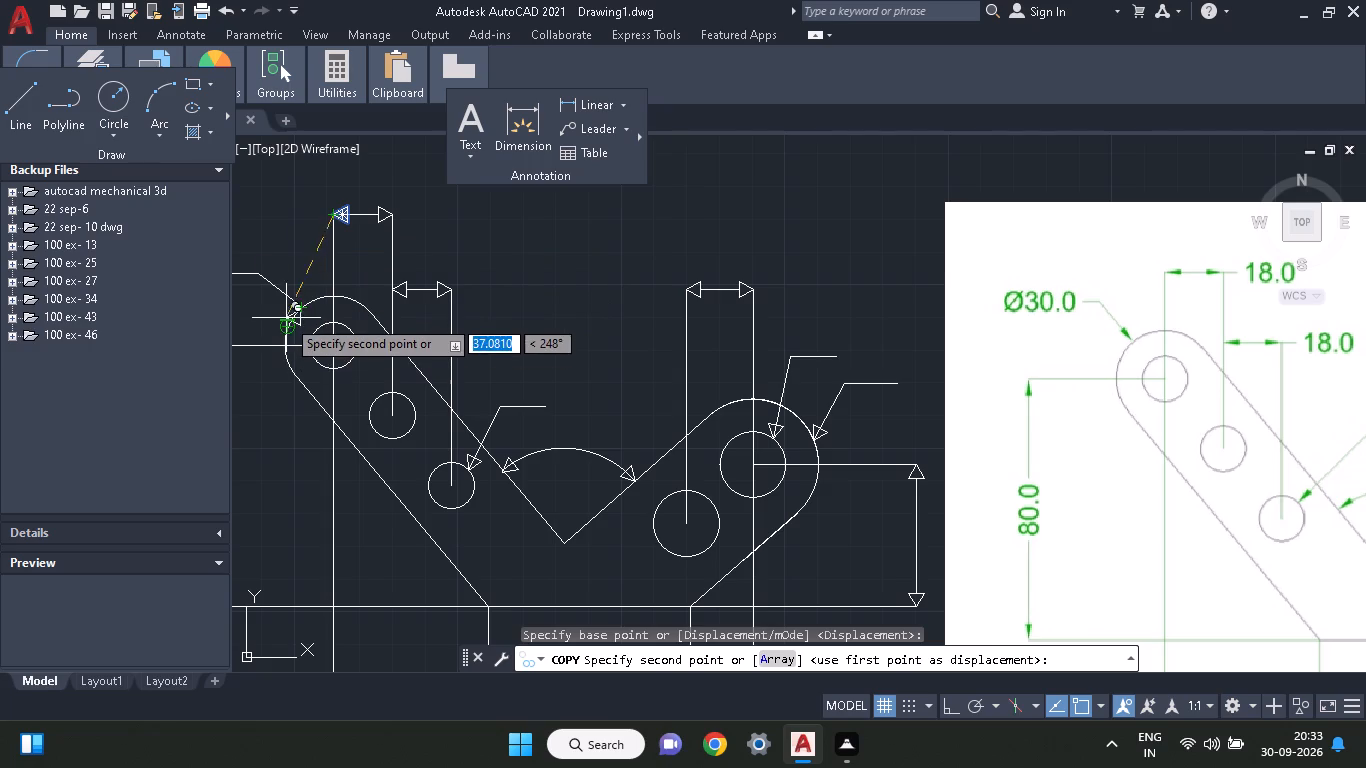
pyautogui.click(304, 309)
pyautogui.rightClick(294, 237)
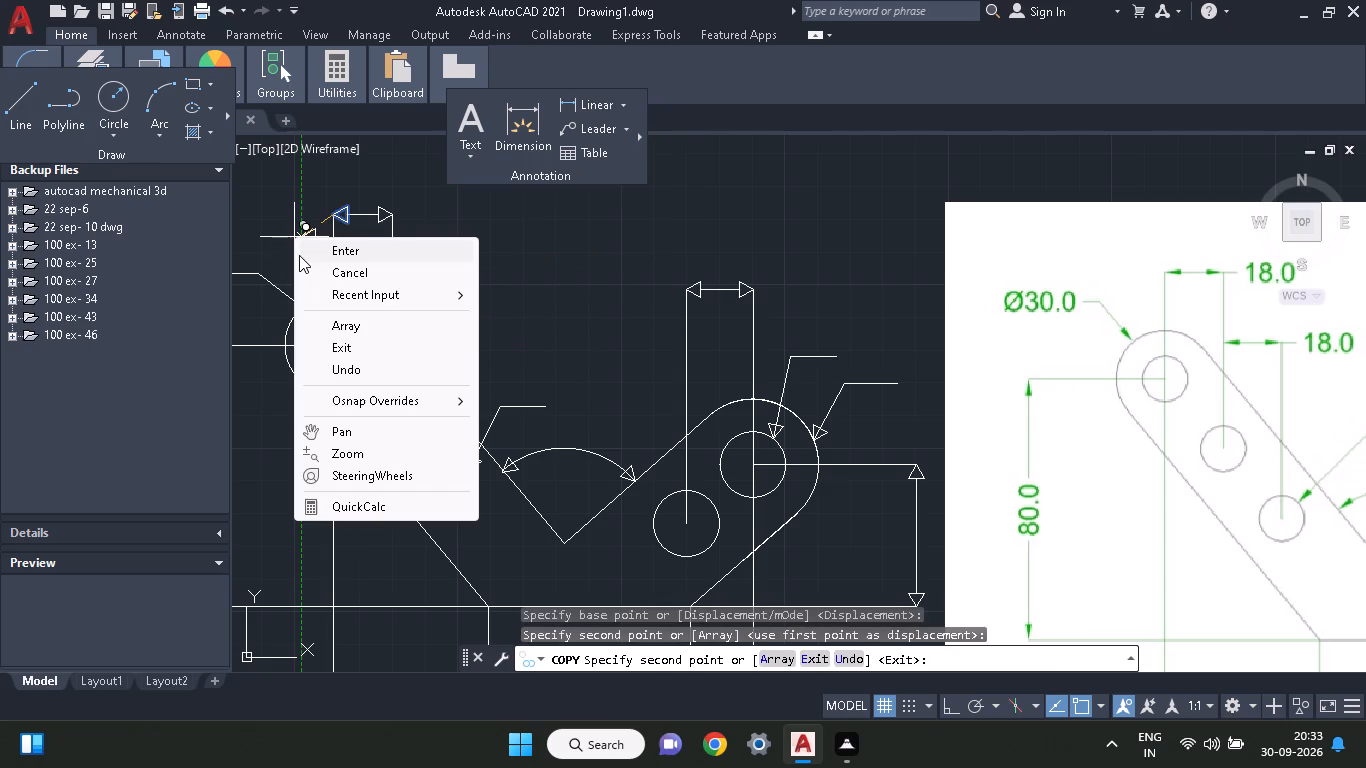
pyautogui.click(299, 255)
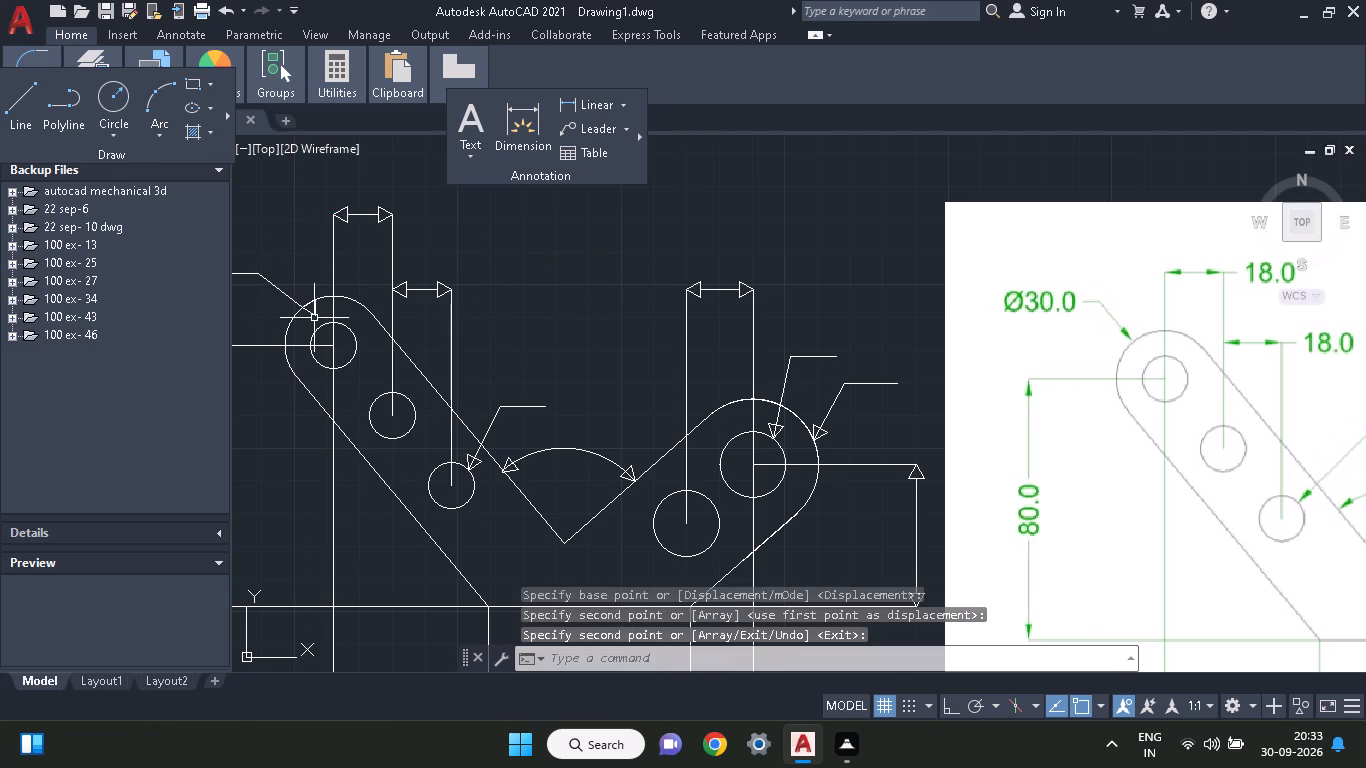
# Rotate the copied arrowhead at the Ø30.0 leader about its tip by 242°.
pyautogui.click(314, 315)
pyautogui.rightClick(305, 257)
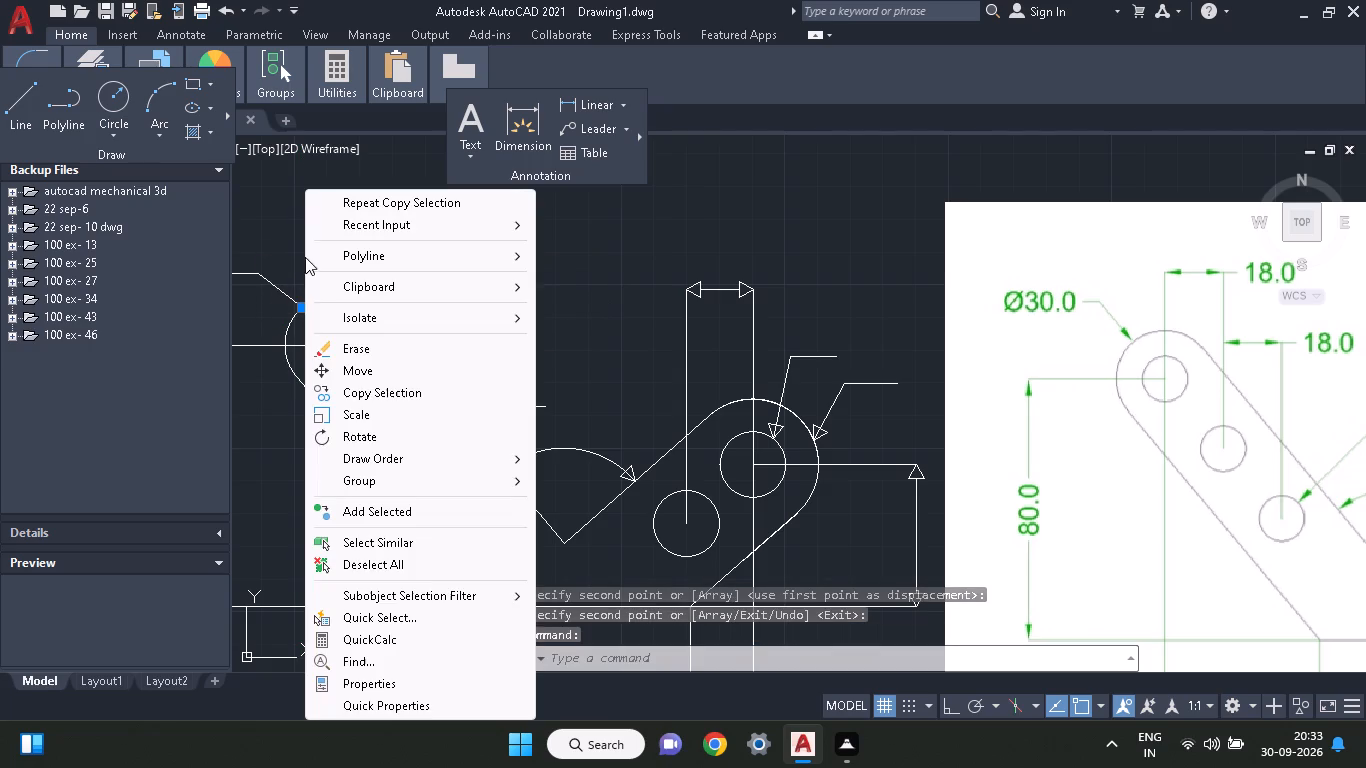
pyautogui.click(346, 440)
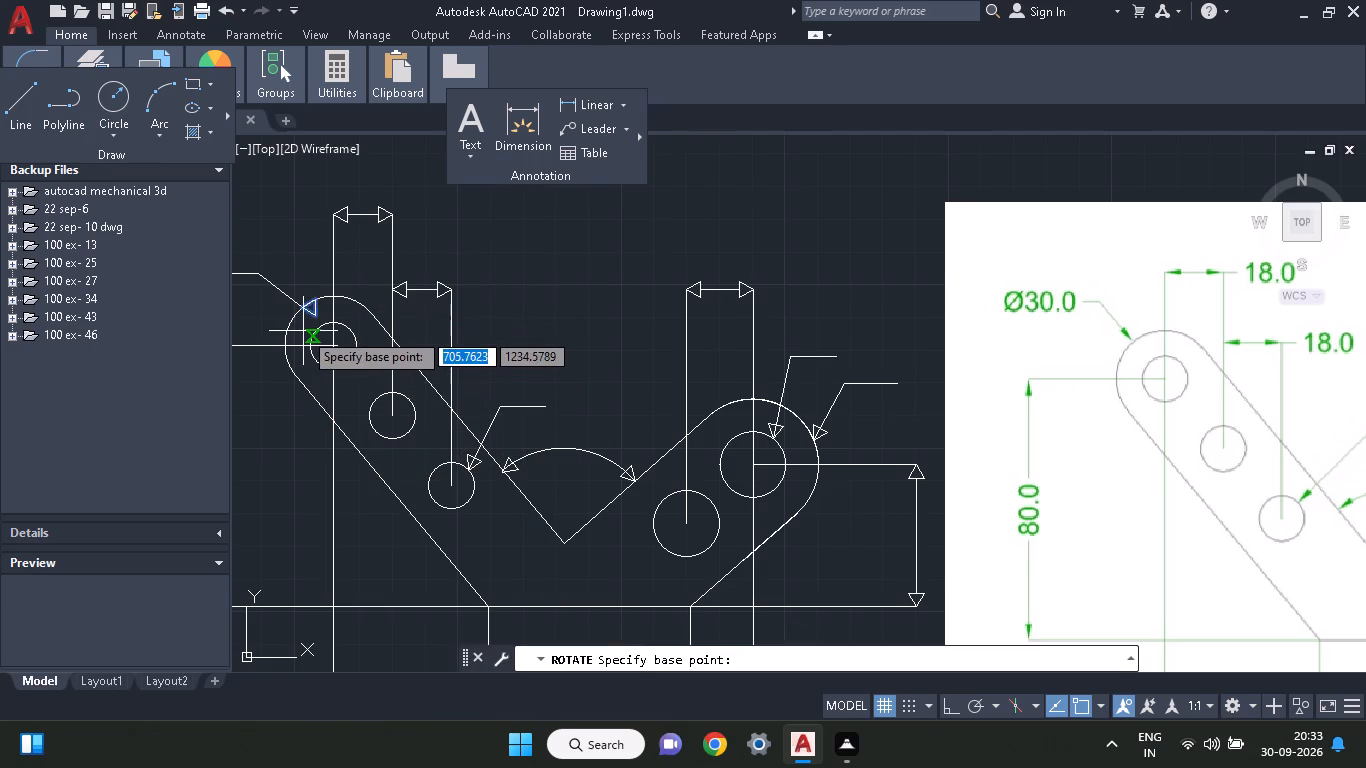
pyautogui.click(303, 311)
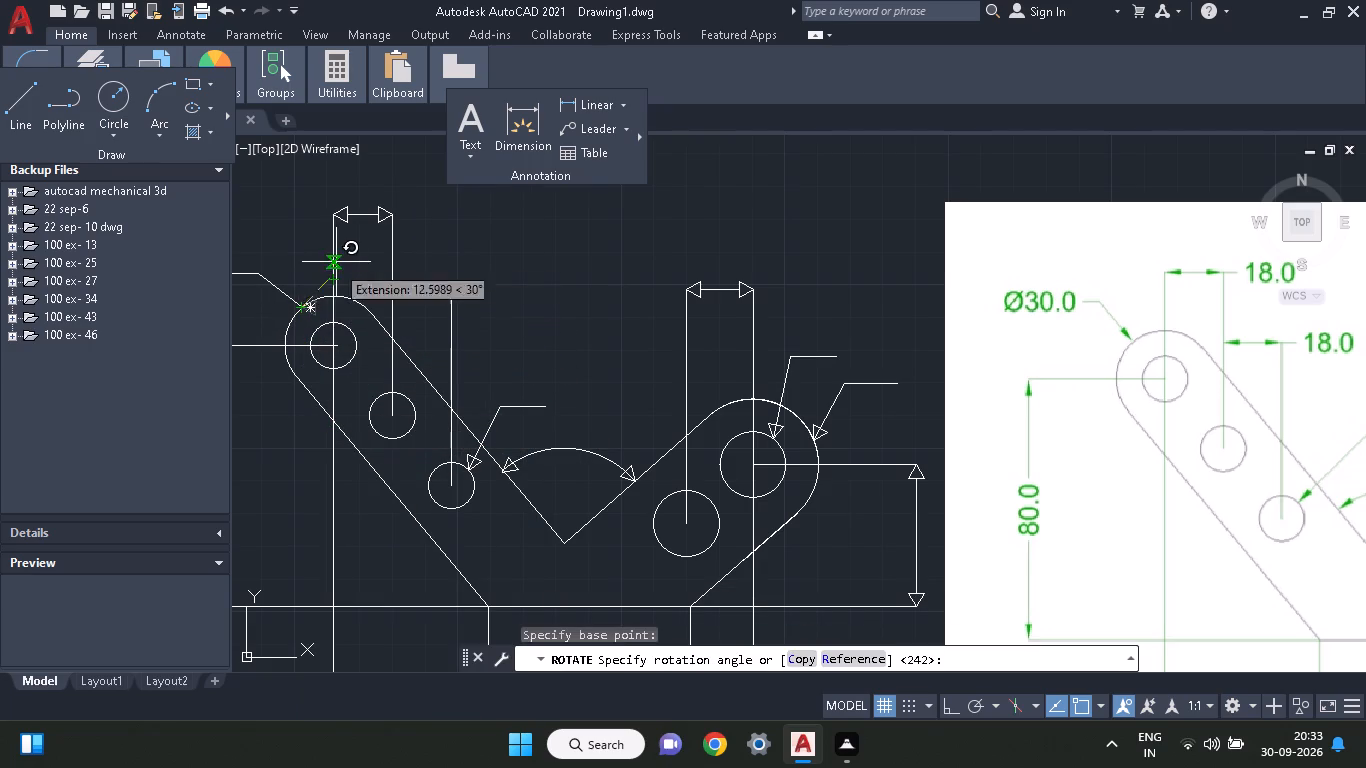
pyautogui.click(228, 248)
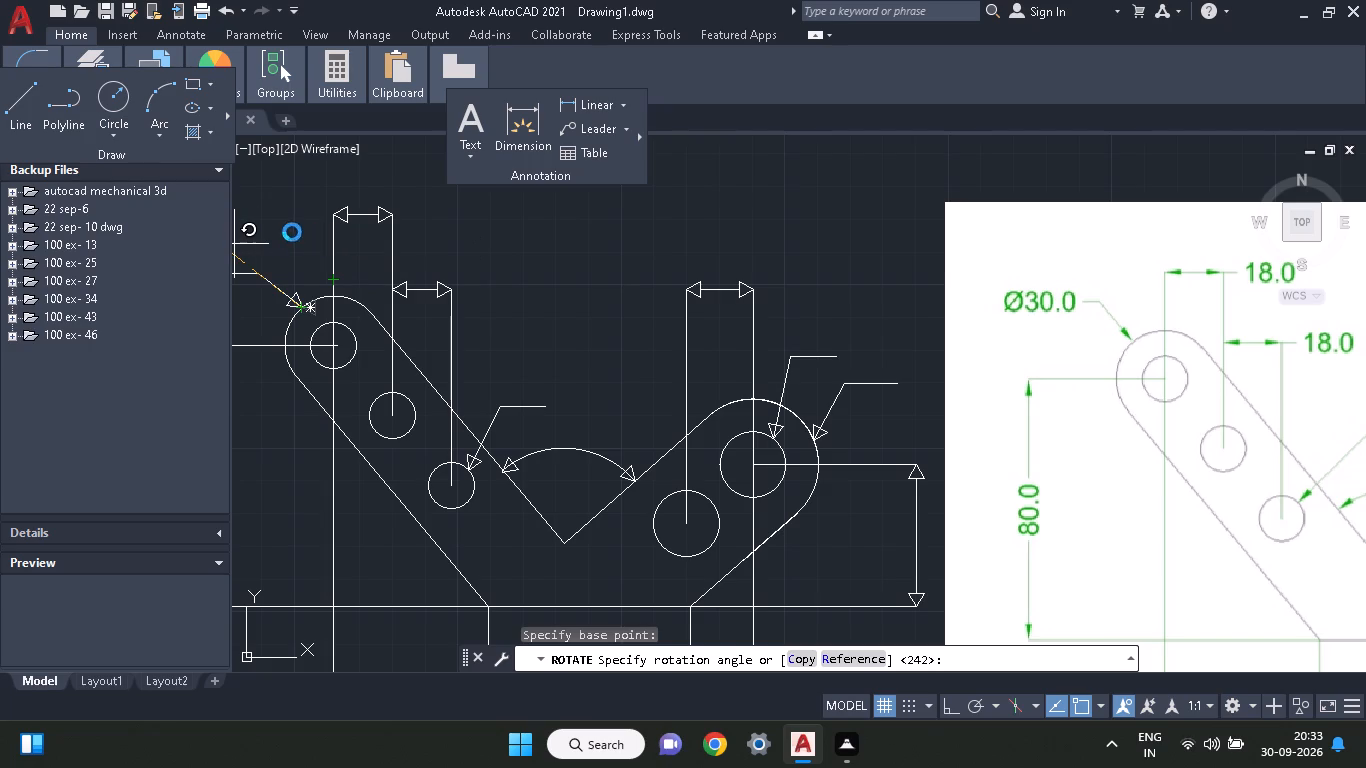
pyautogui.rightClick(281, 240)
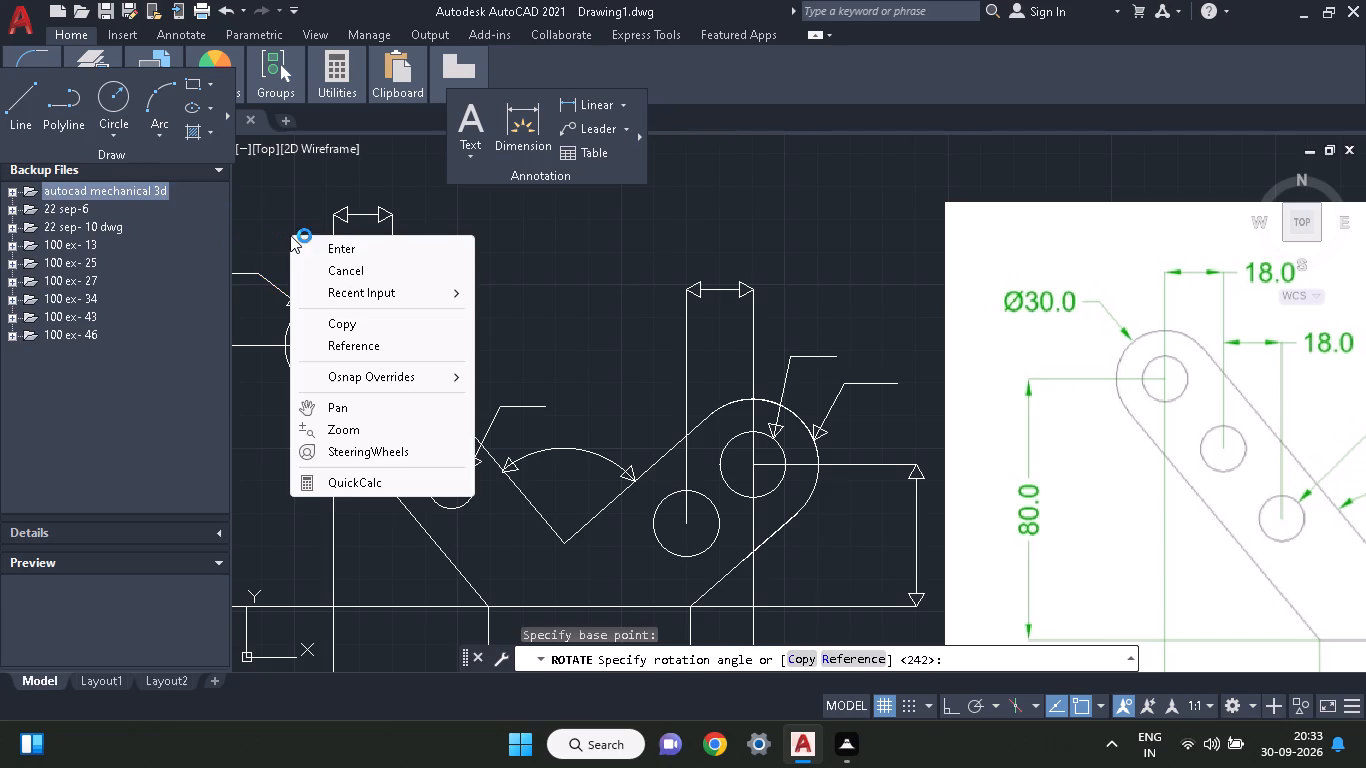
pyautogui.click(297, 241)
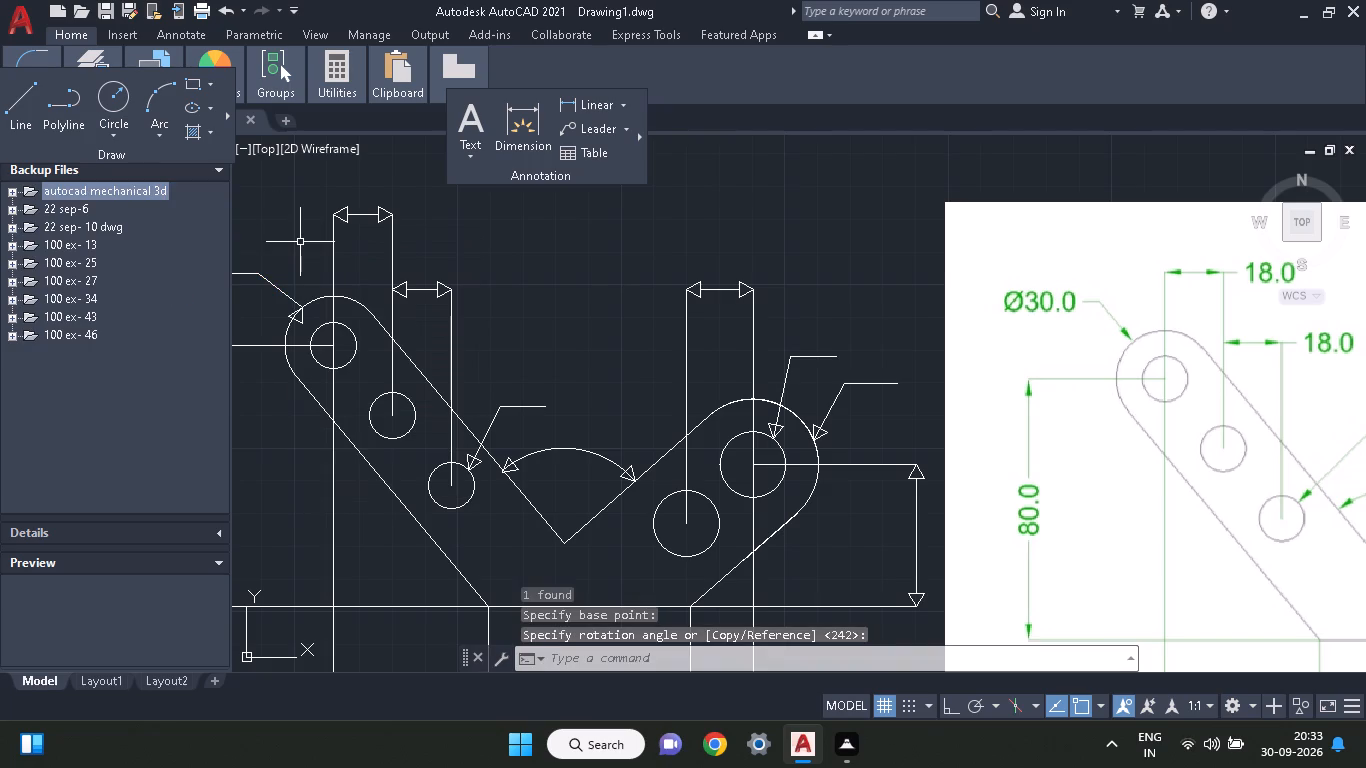
# Rotate the Ø30.0 leader's arrowhead about its tip until it lines up with the slanted leader line.
pyautogui.click(301, 318)
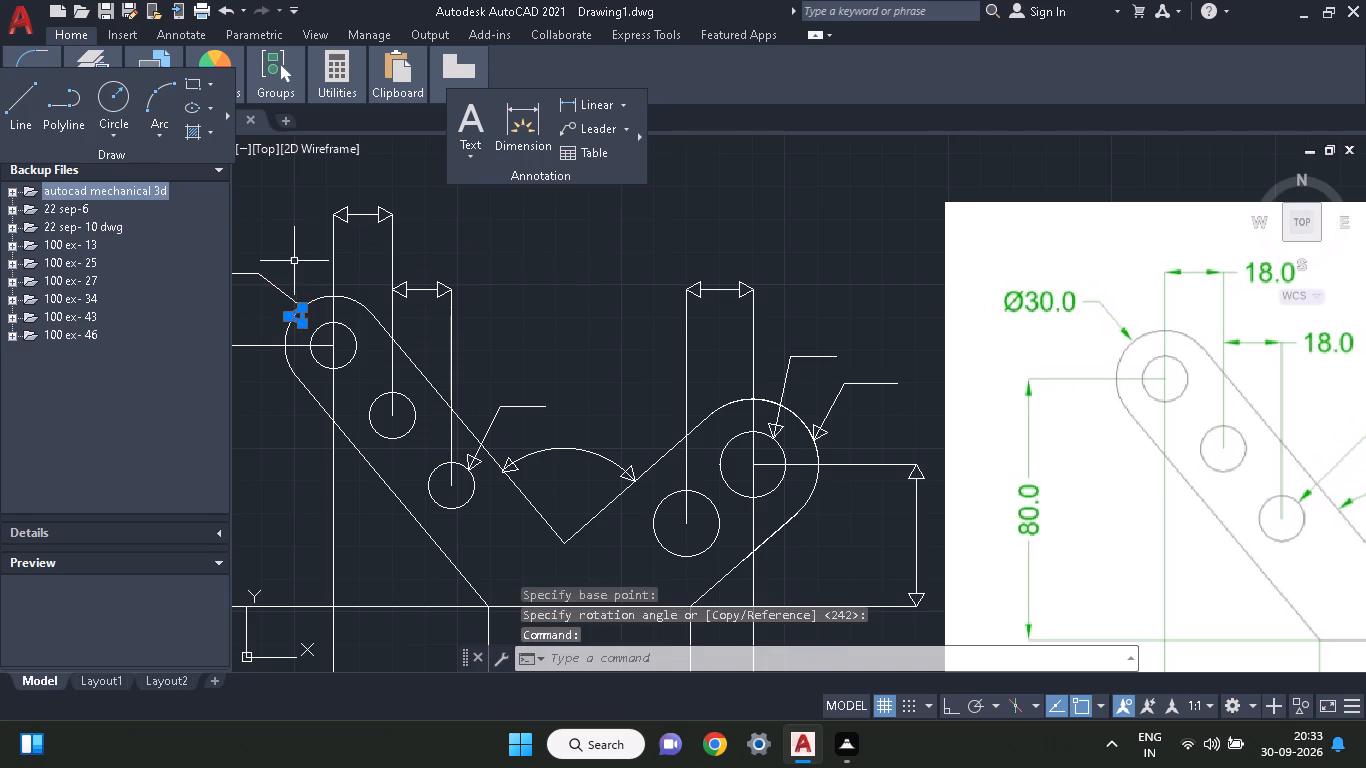
pyautogui.rightClick(291, 257)
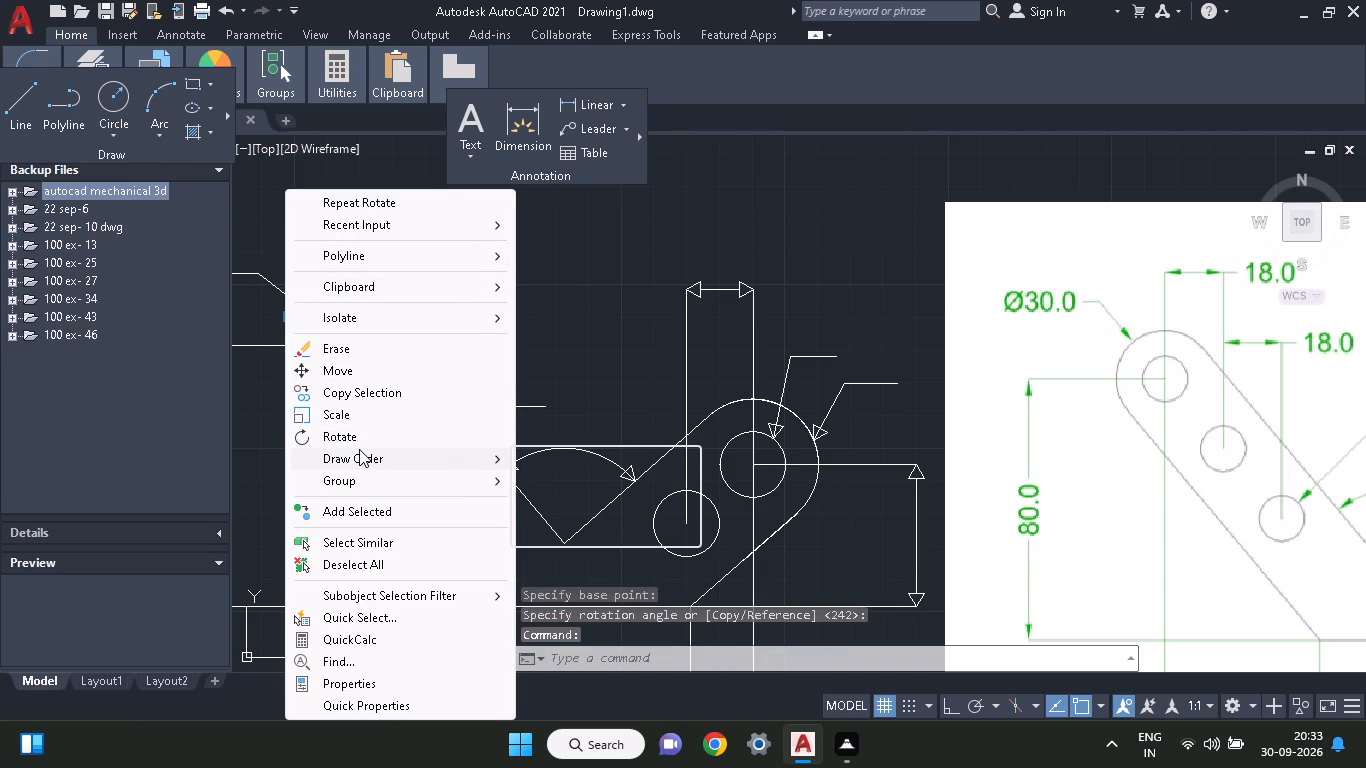
pyautogui.click(359, 441)
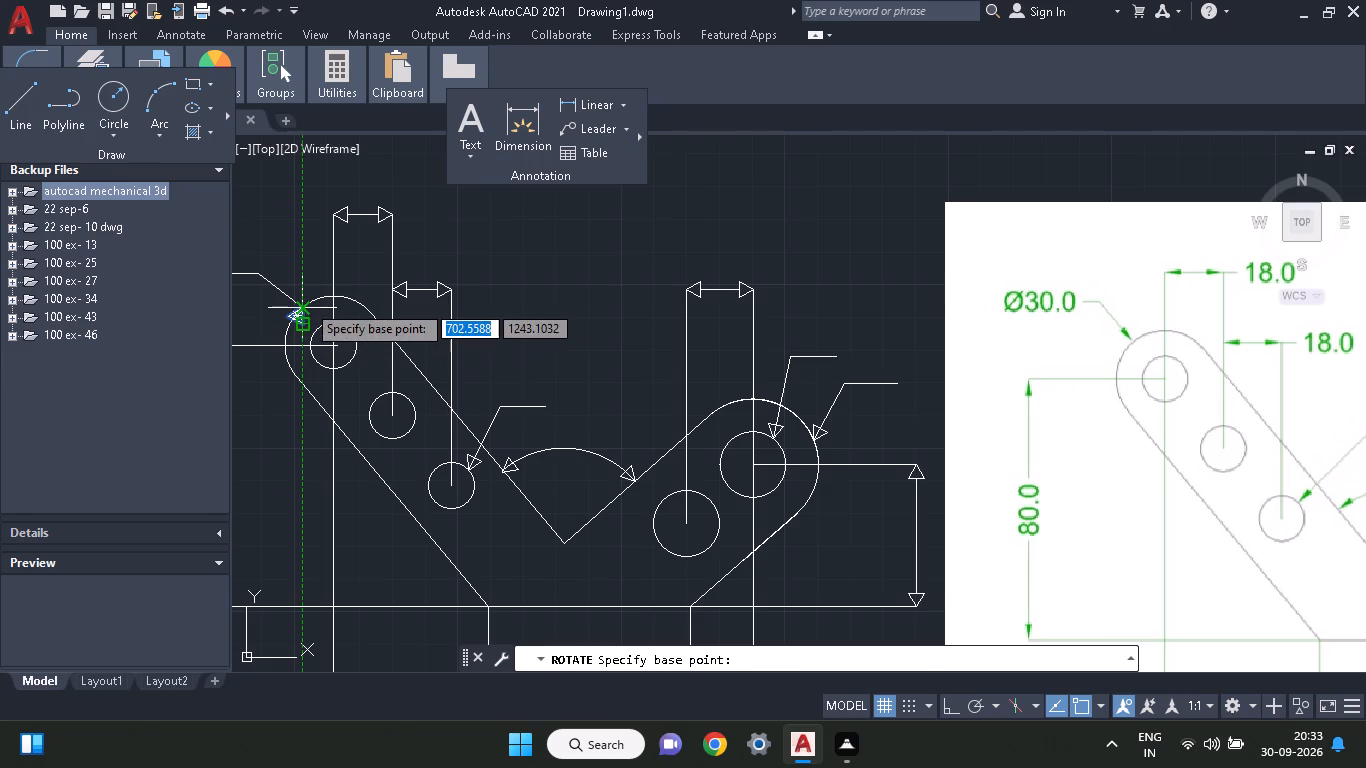
pyautogui.click(306, 303)
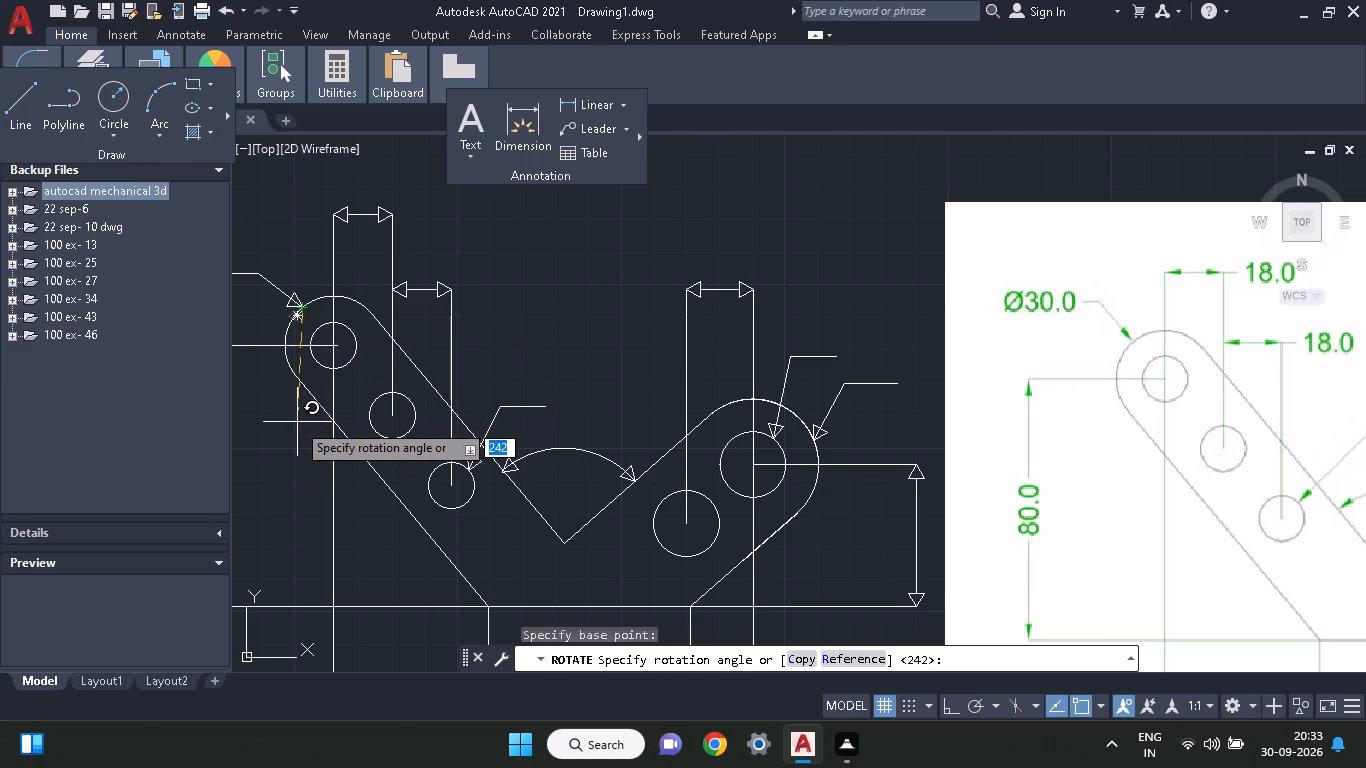
pyautogui.click(280, 425)
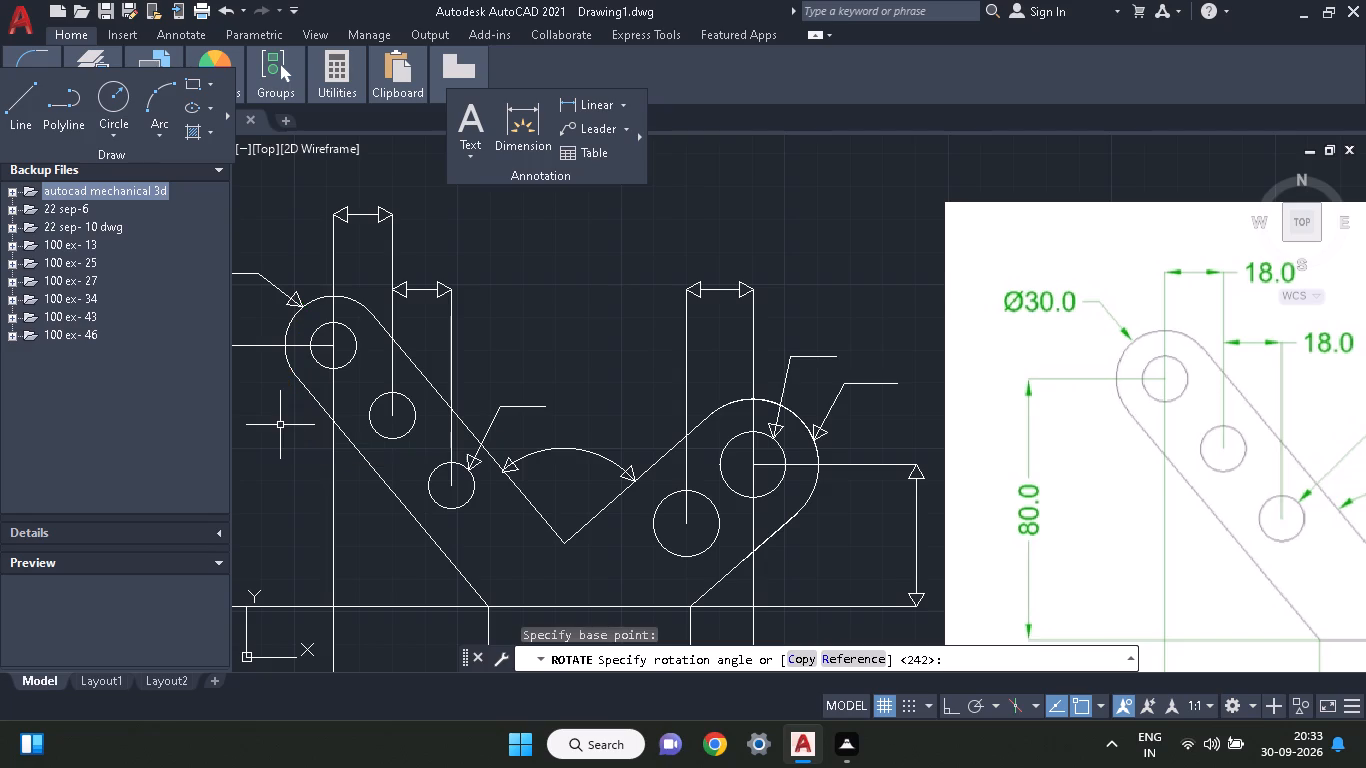
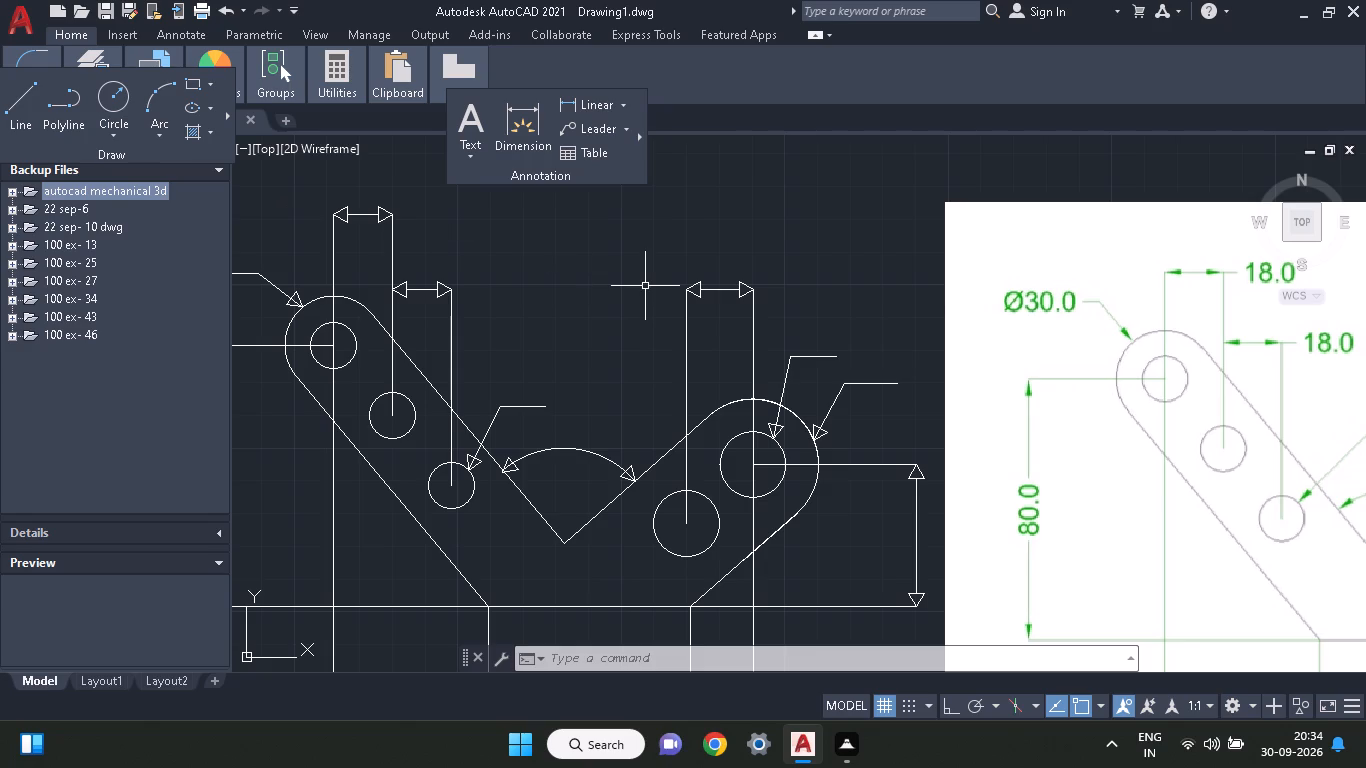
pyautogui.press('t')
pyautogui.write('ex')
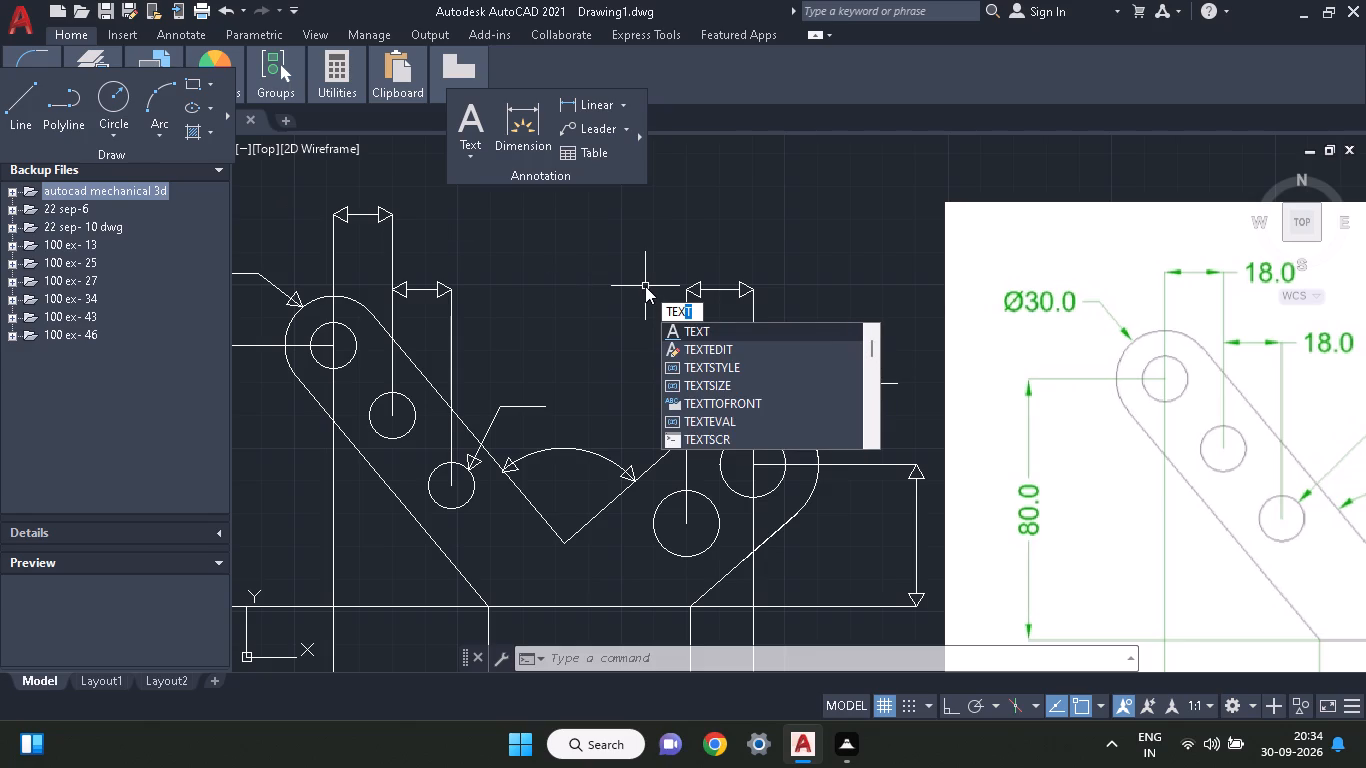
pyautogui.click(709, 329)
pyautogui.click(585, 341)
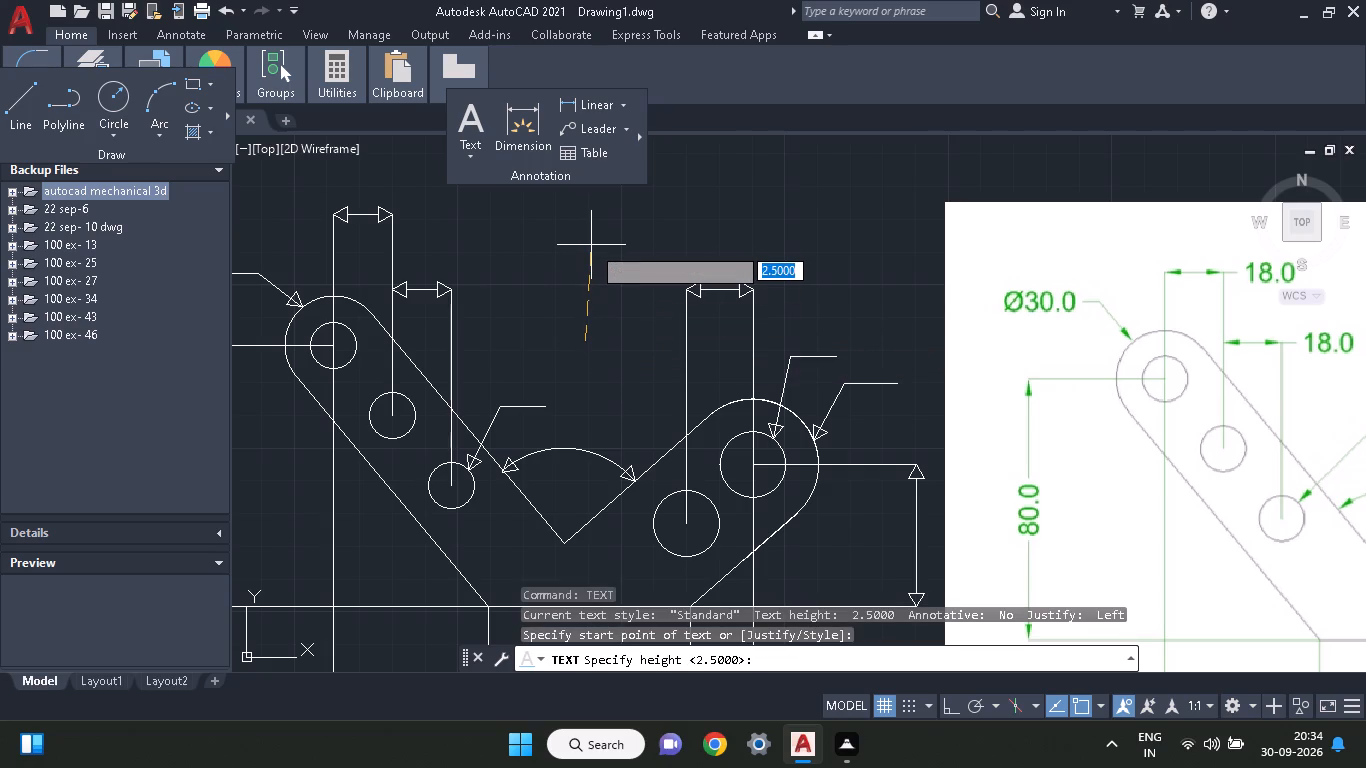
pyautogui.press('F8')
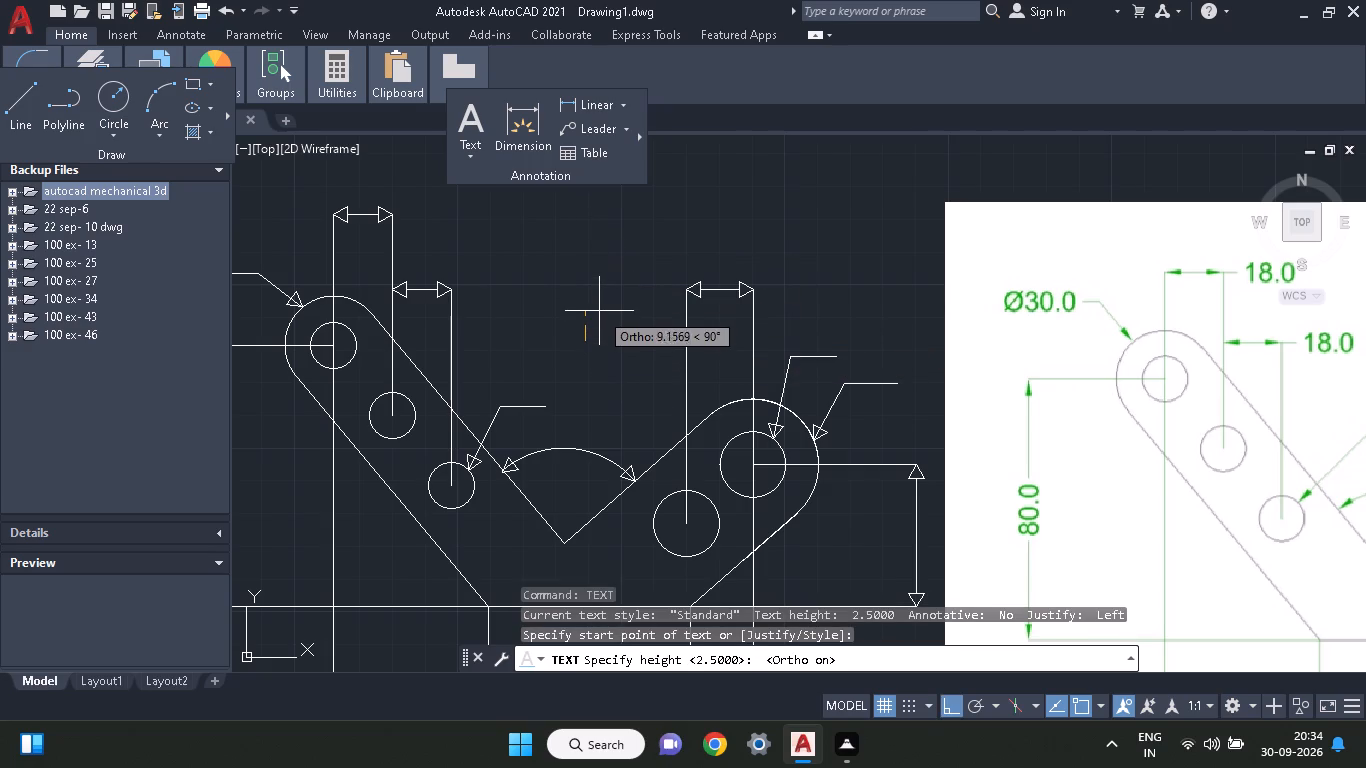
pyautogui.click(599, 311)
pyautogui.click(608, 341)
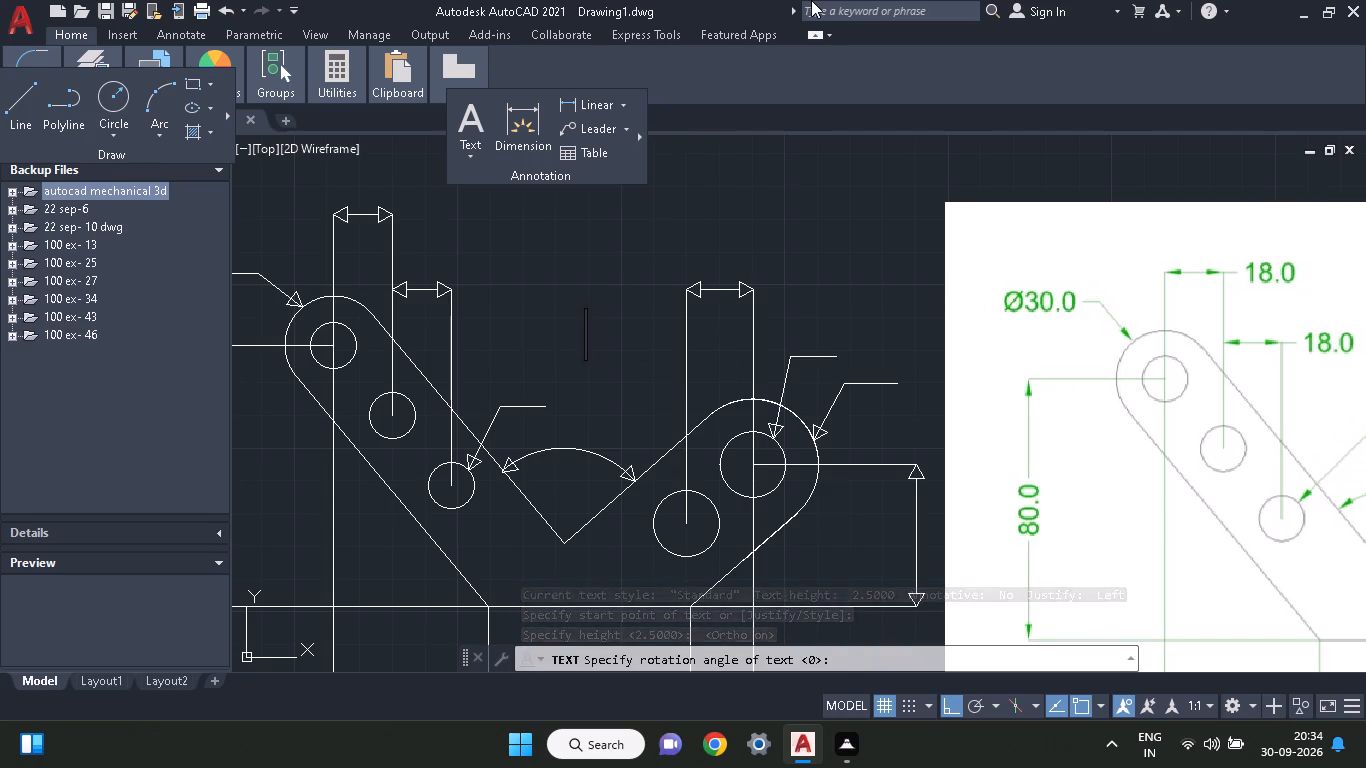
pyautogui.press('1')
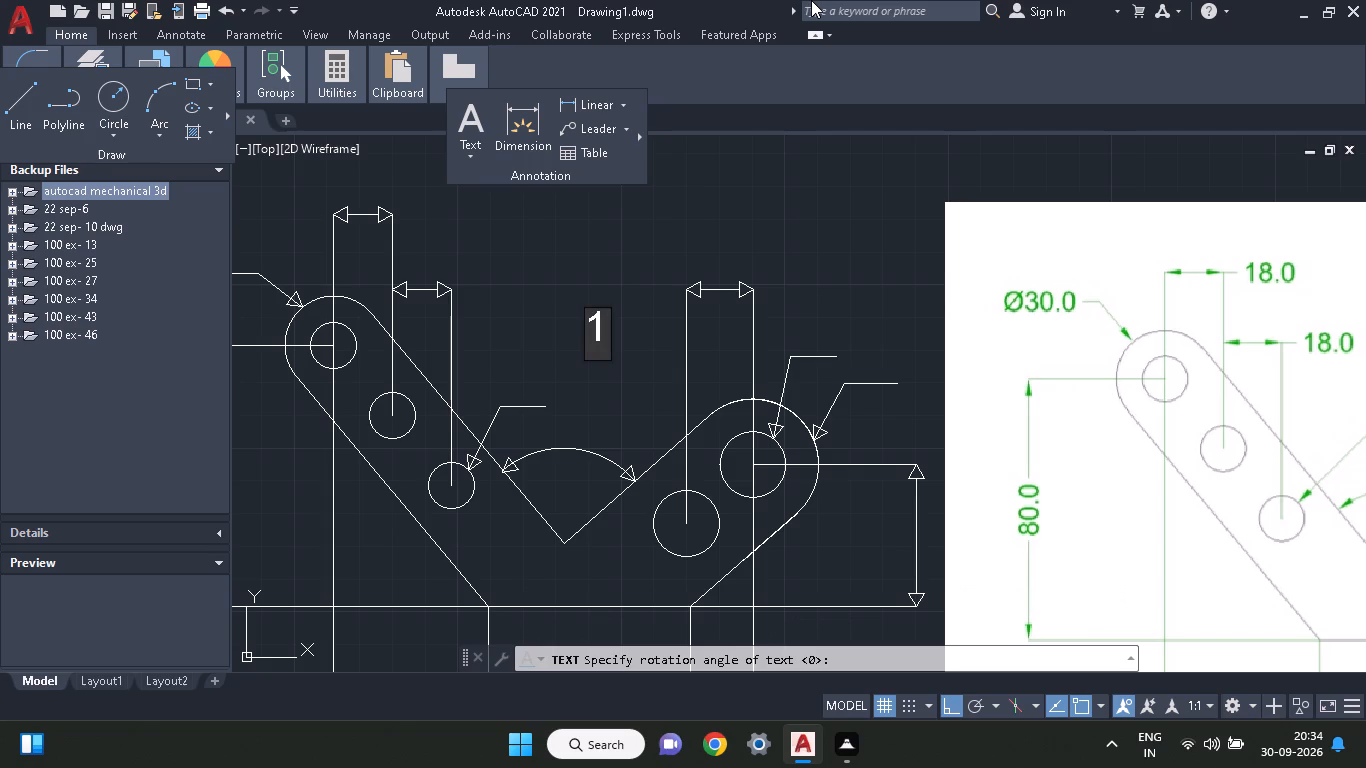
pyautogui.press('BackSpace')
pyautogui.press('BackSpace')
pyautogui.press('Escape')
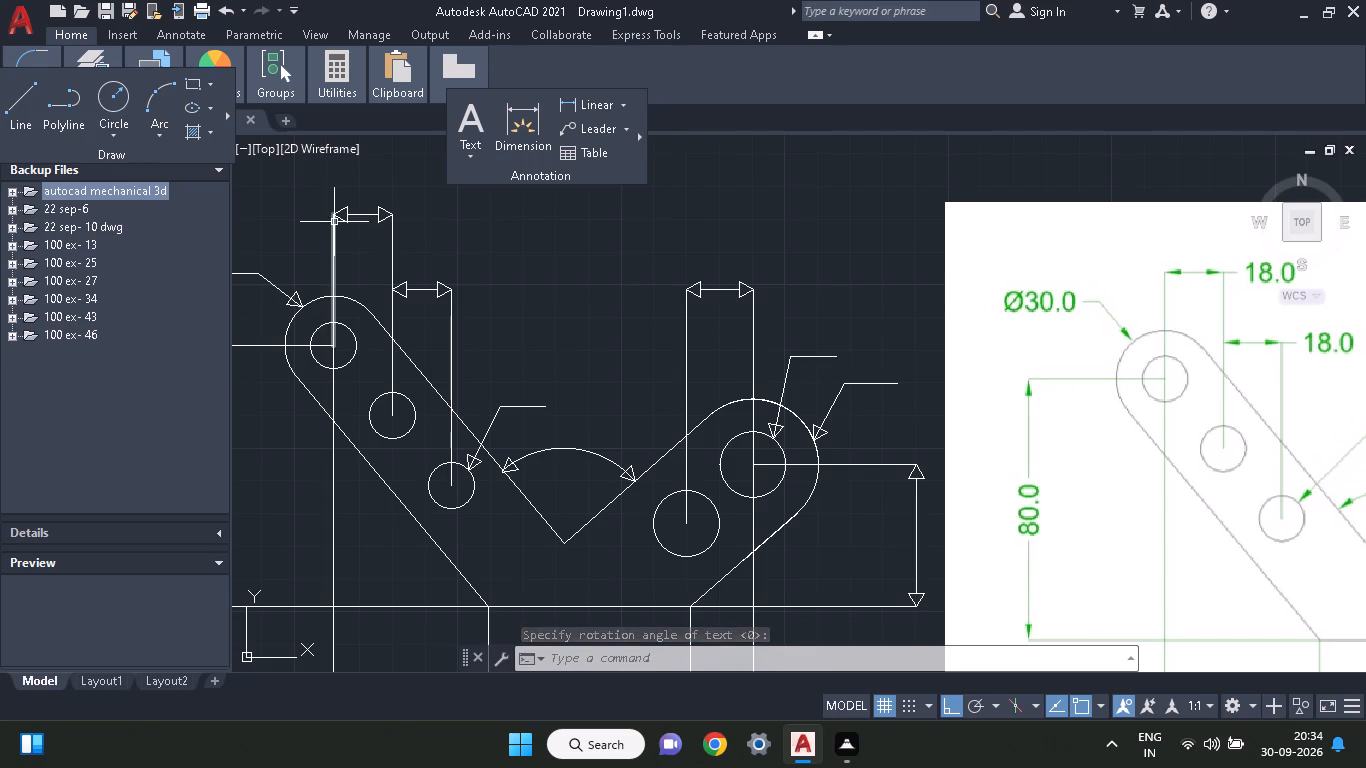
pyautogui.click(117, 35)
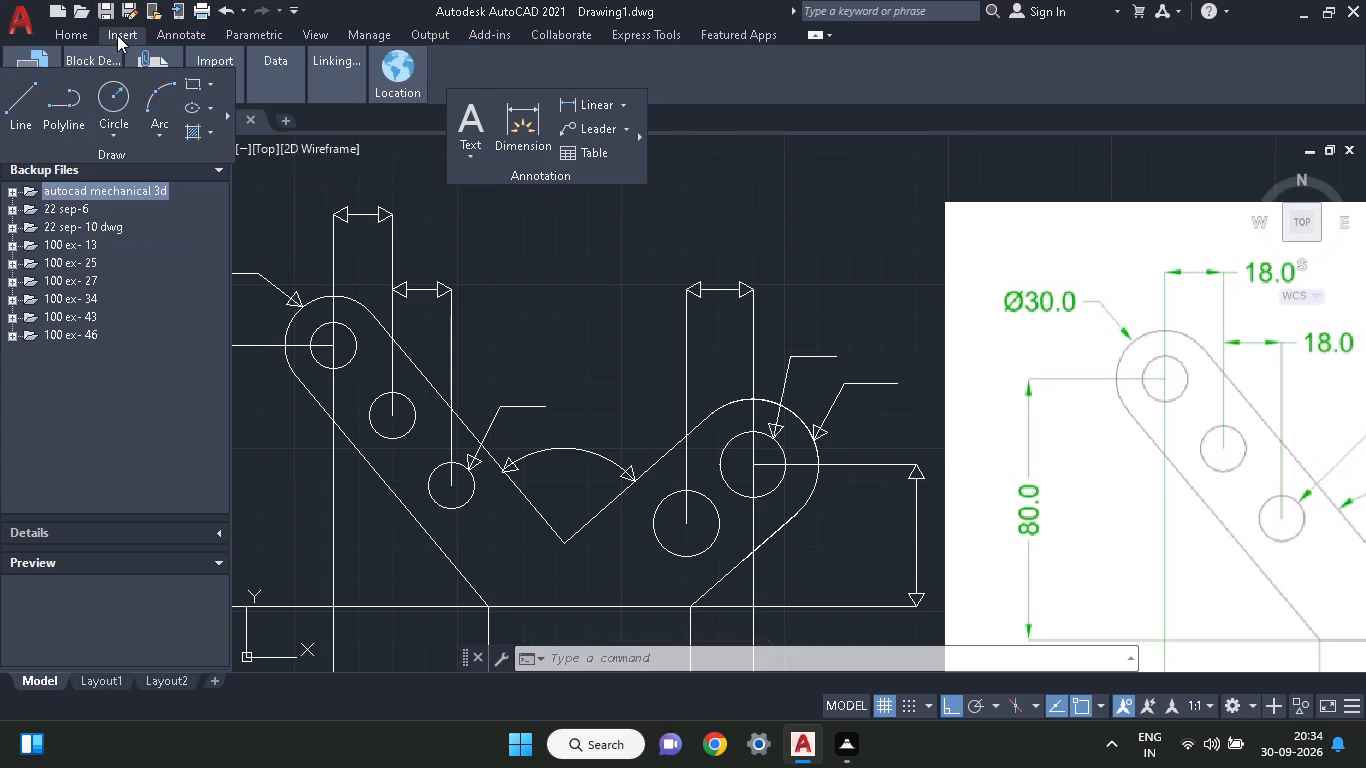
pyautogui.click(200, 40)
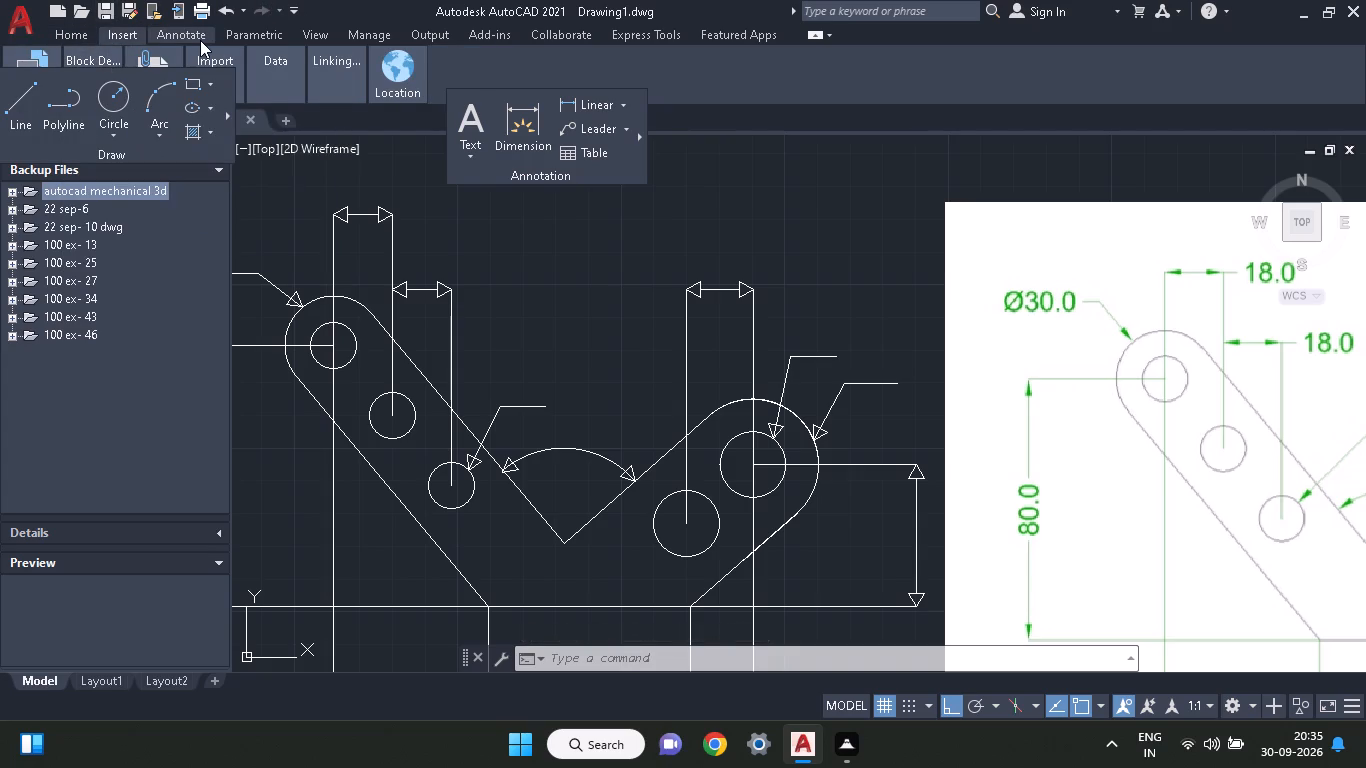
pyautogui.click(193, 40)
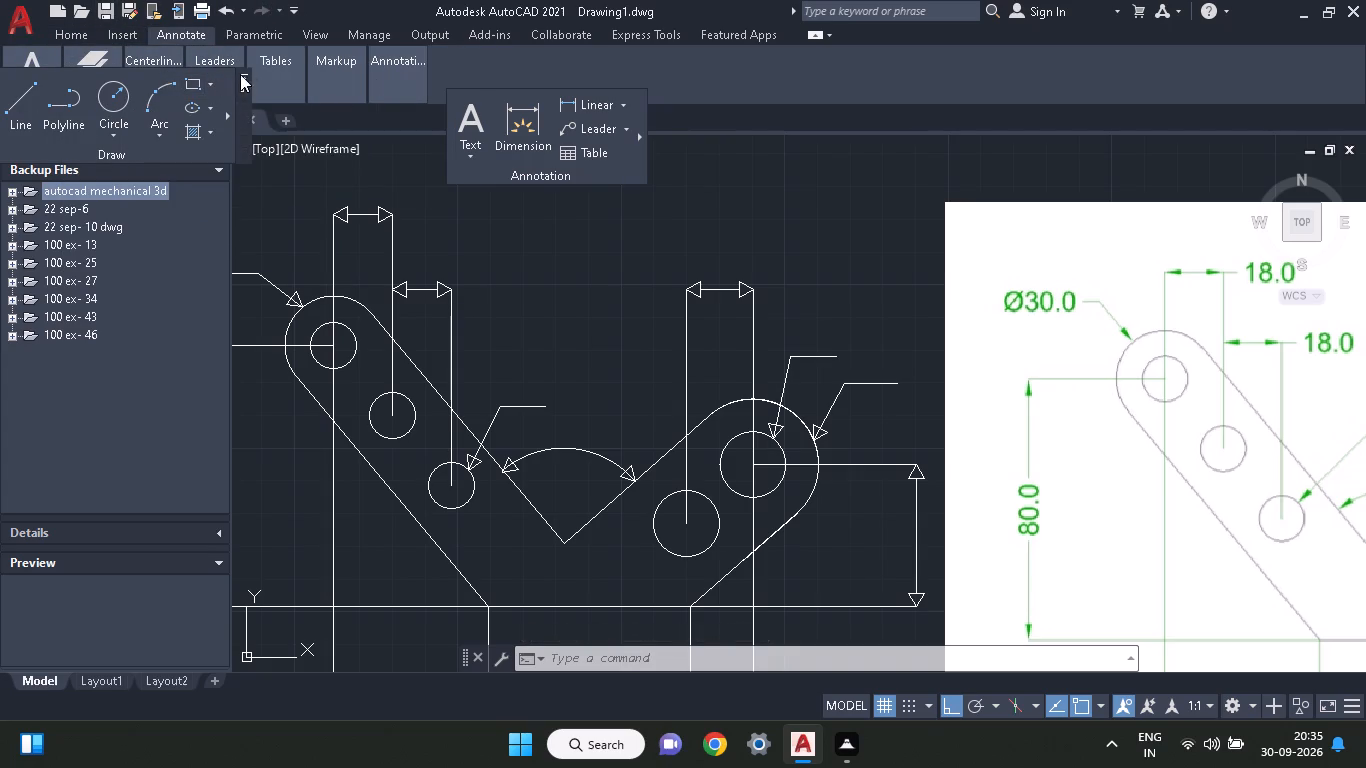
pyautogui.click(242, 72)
# Narrow the docked Backup Files palette to give the drawing area more width.
pyautogui.moveTo(231, 256); pyautogui.dragTo(47, 279)
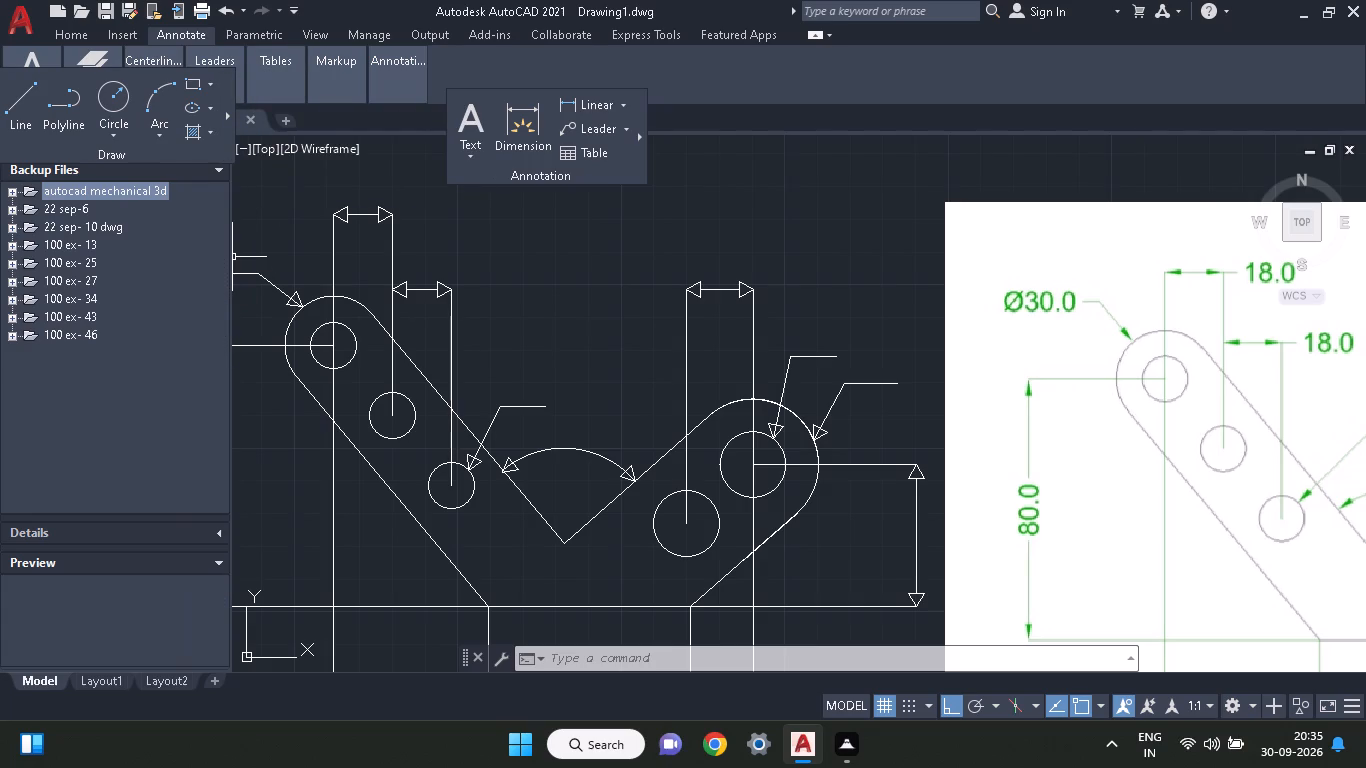
pyautogui.moveTo(47, 279); pyautogui.dragTo(0, 362)
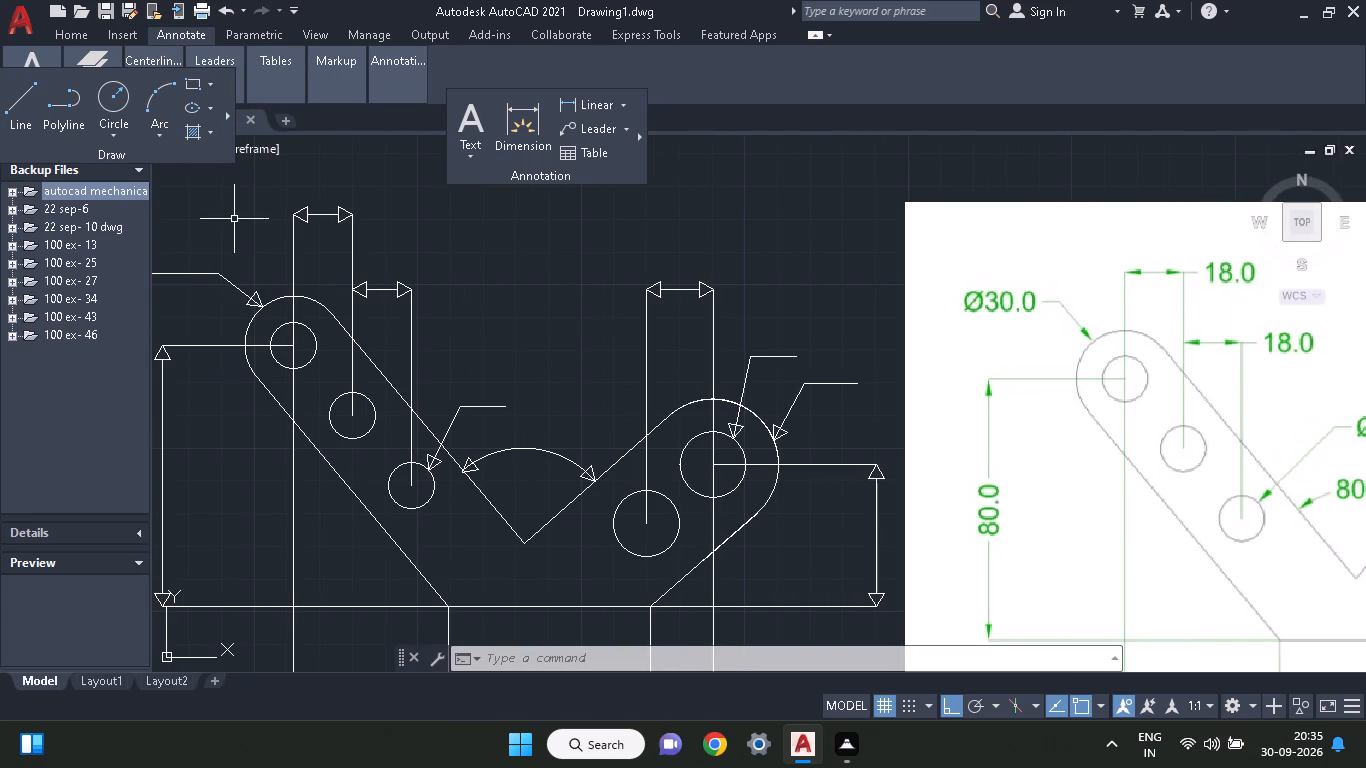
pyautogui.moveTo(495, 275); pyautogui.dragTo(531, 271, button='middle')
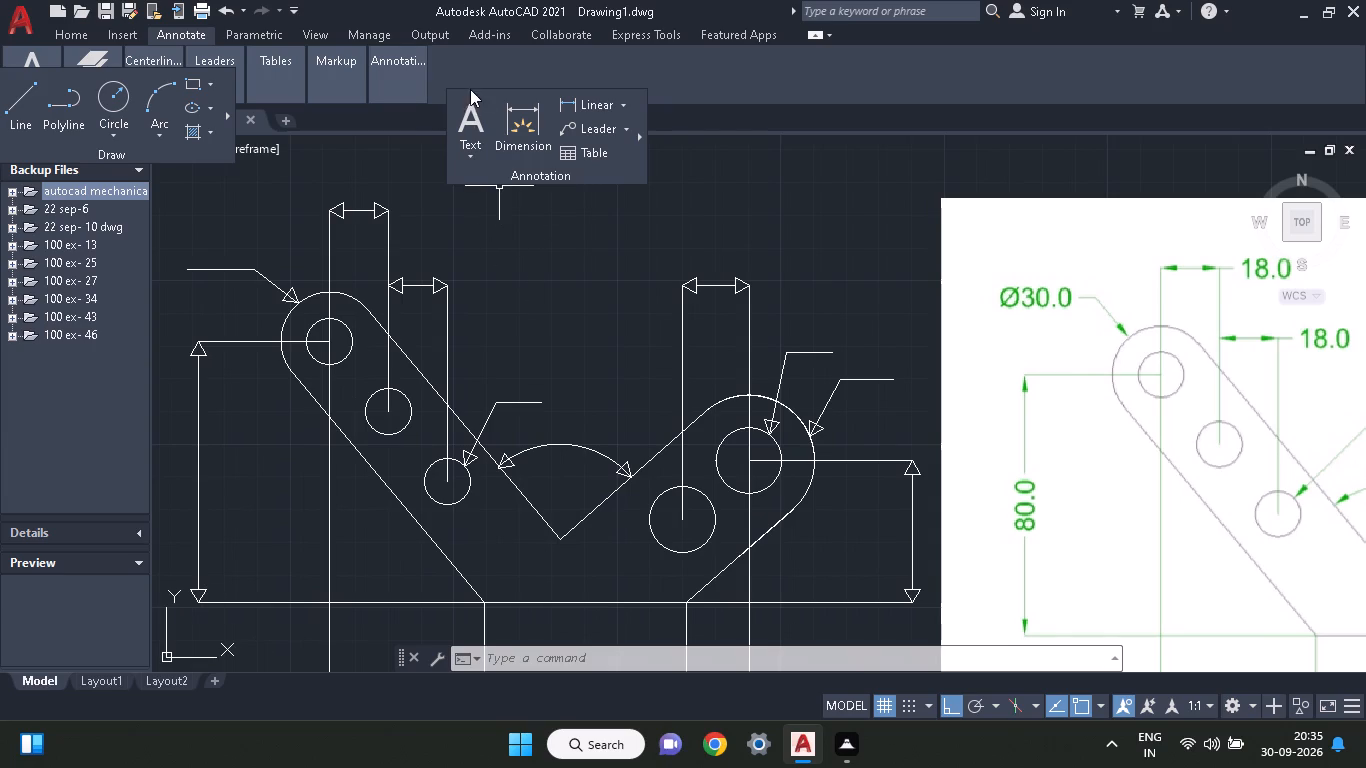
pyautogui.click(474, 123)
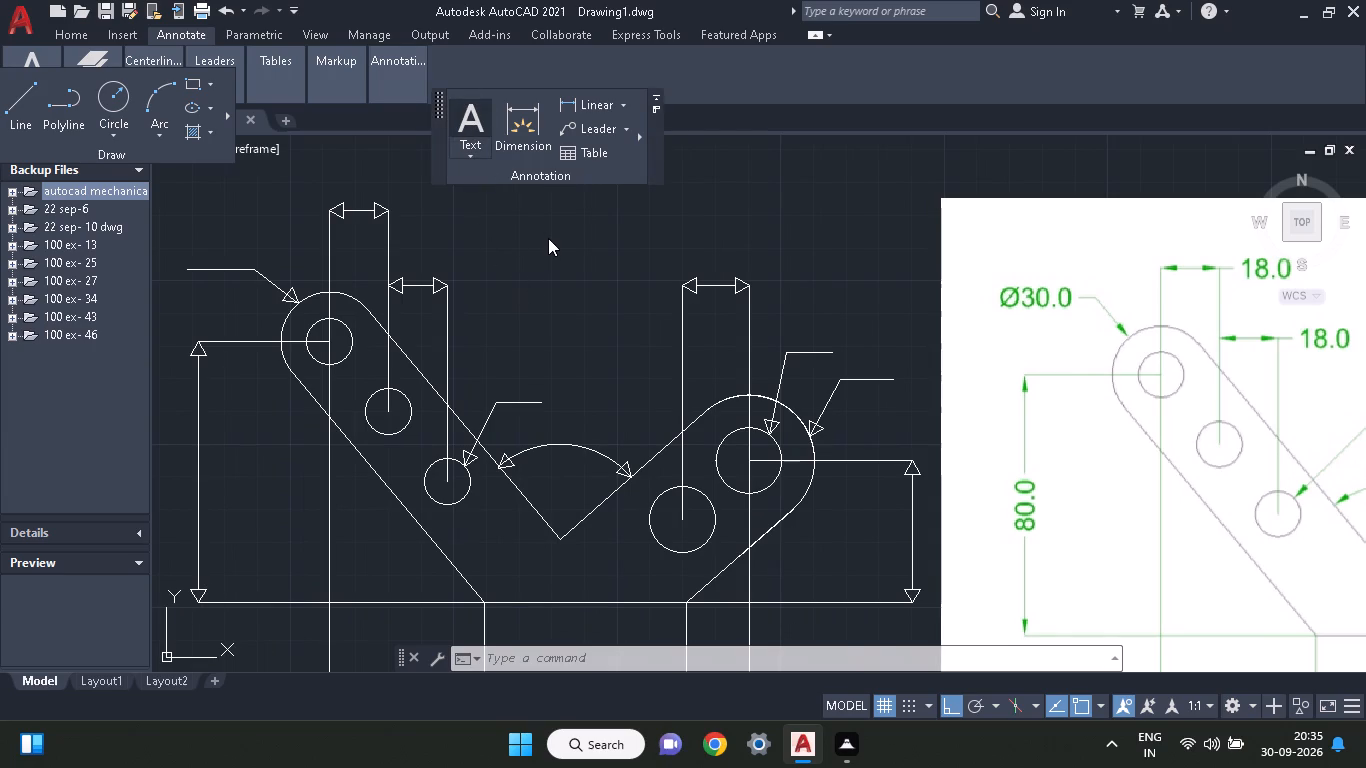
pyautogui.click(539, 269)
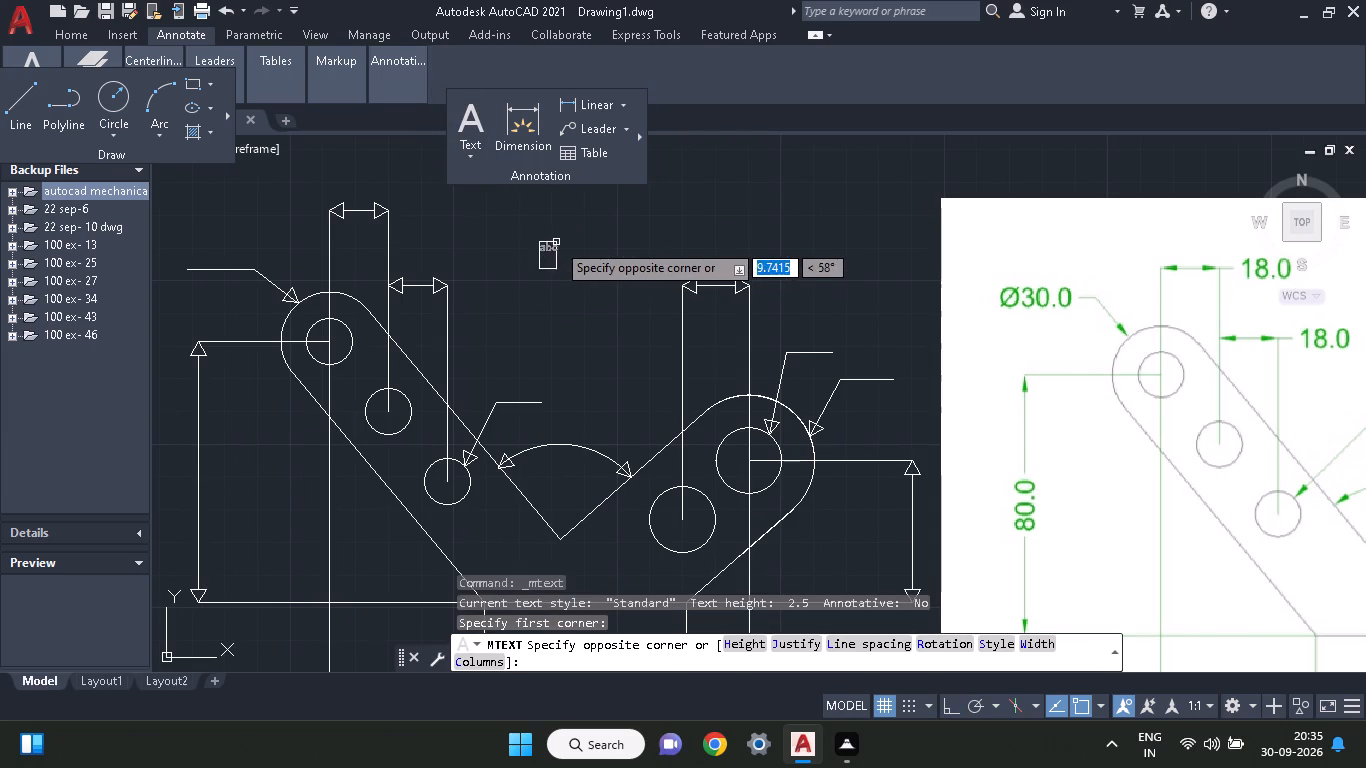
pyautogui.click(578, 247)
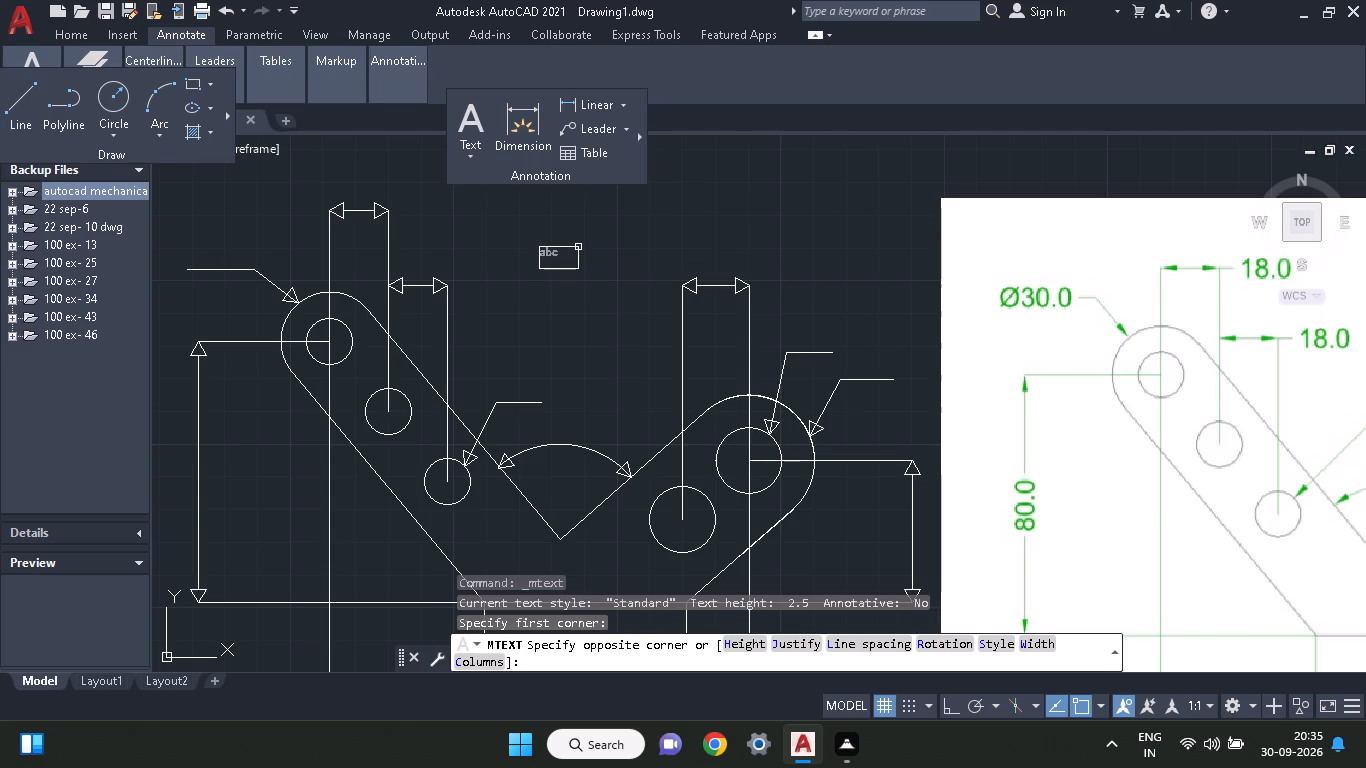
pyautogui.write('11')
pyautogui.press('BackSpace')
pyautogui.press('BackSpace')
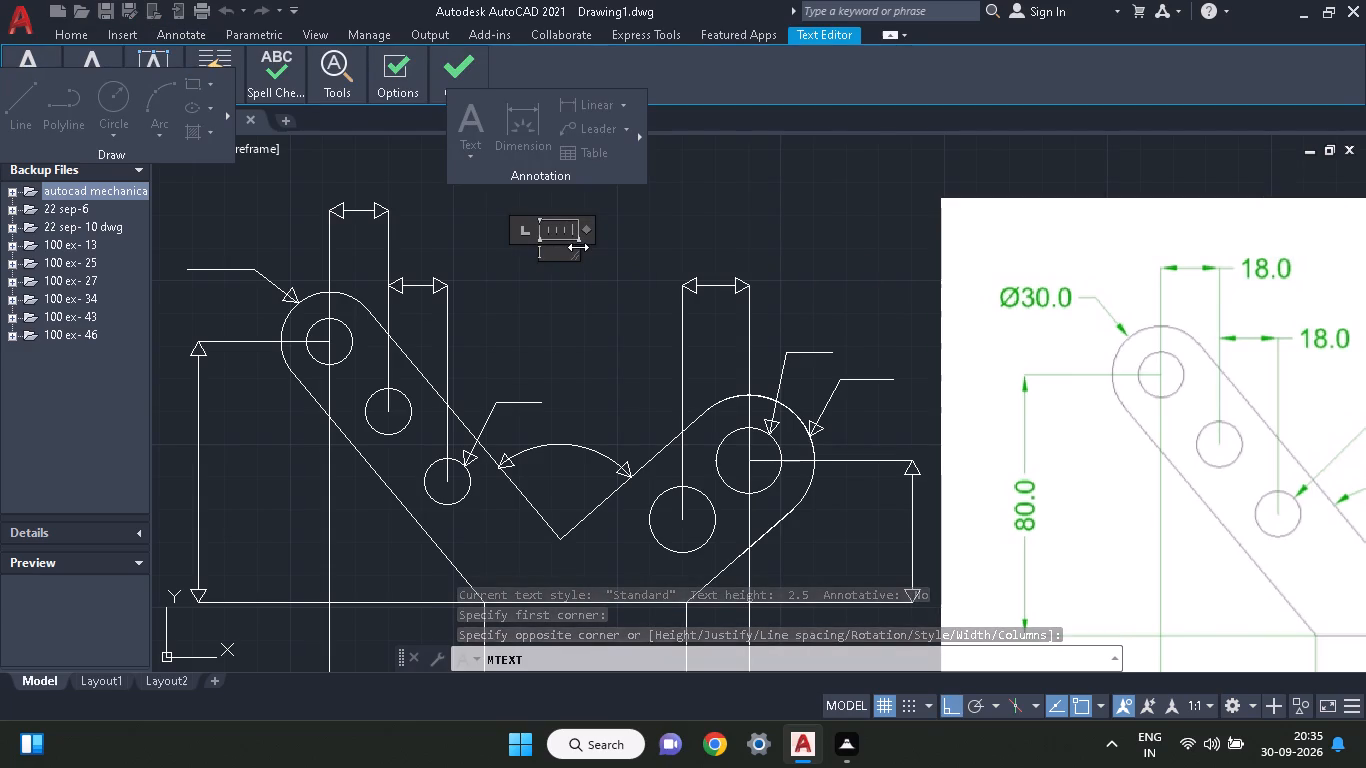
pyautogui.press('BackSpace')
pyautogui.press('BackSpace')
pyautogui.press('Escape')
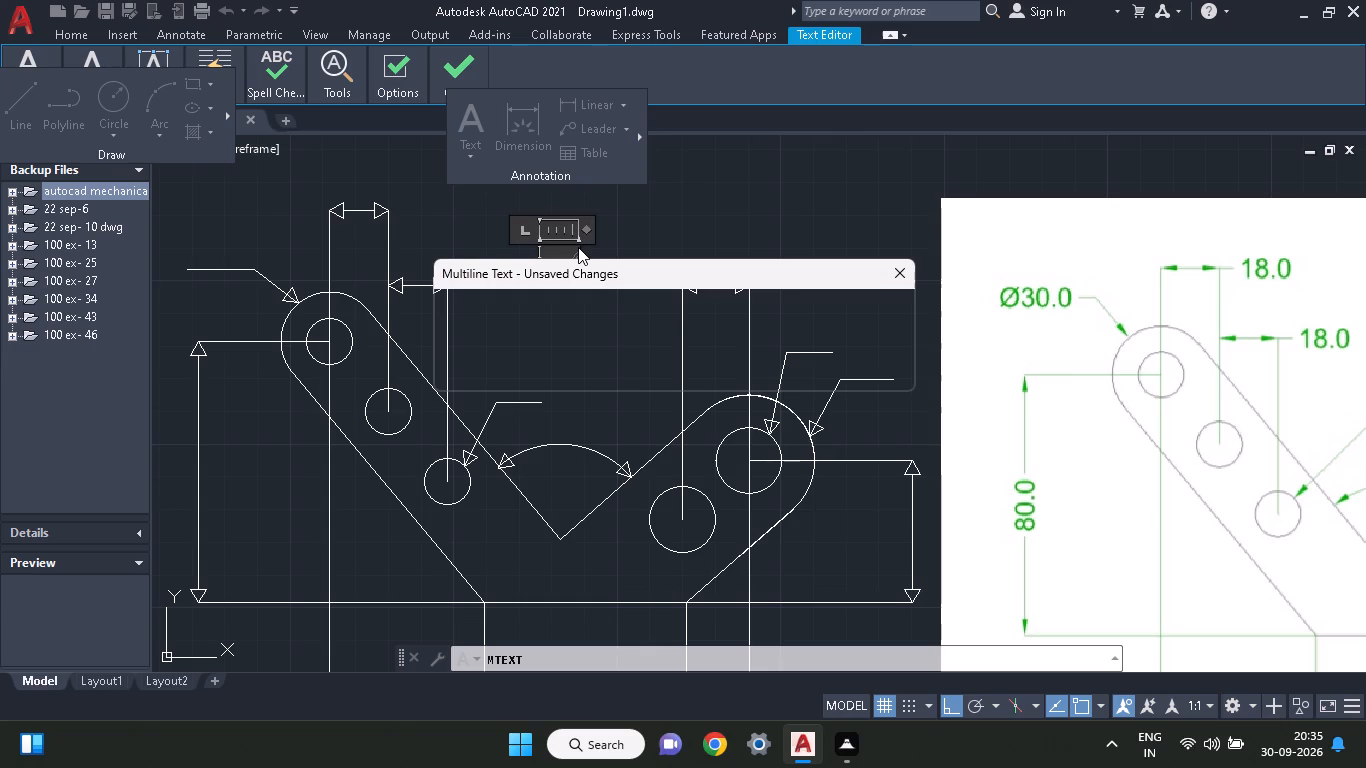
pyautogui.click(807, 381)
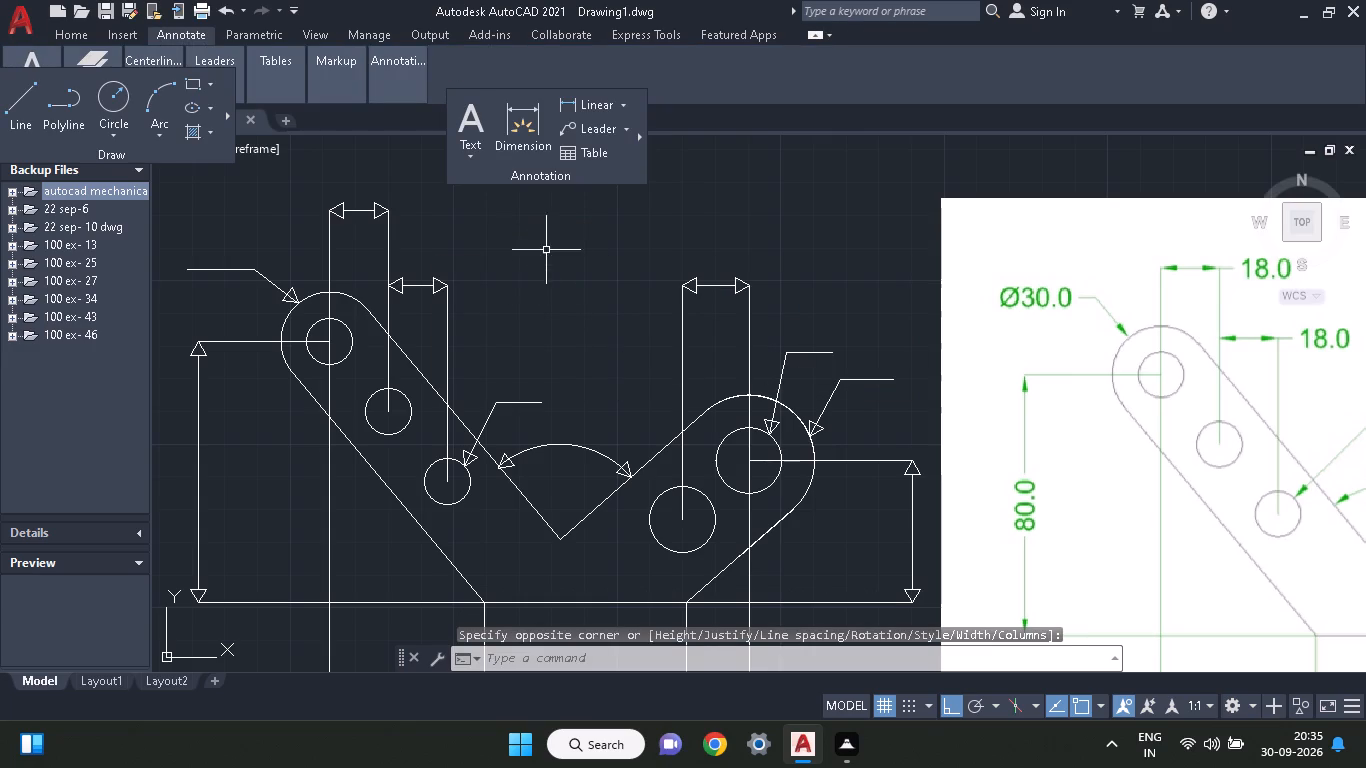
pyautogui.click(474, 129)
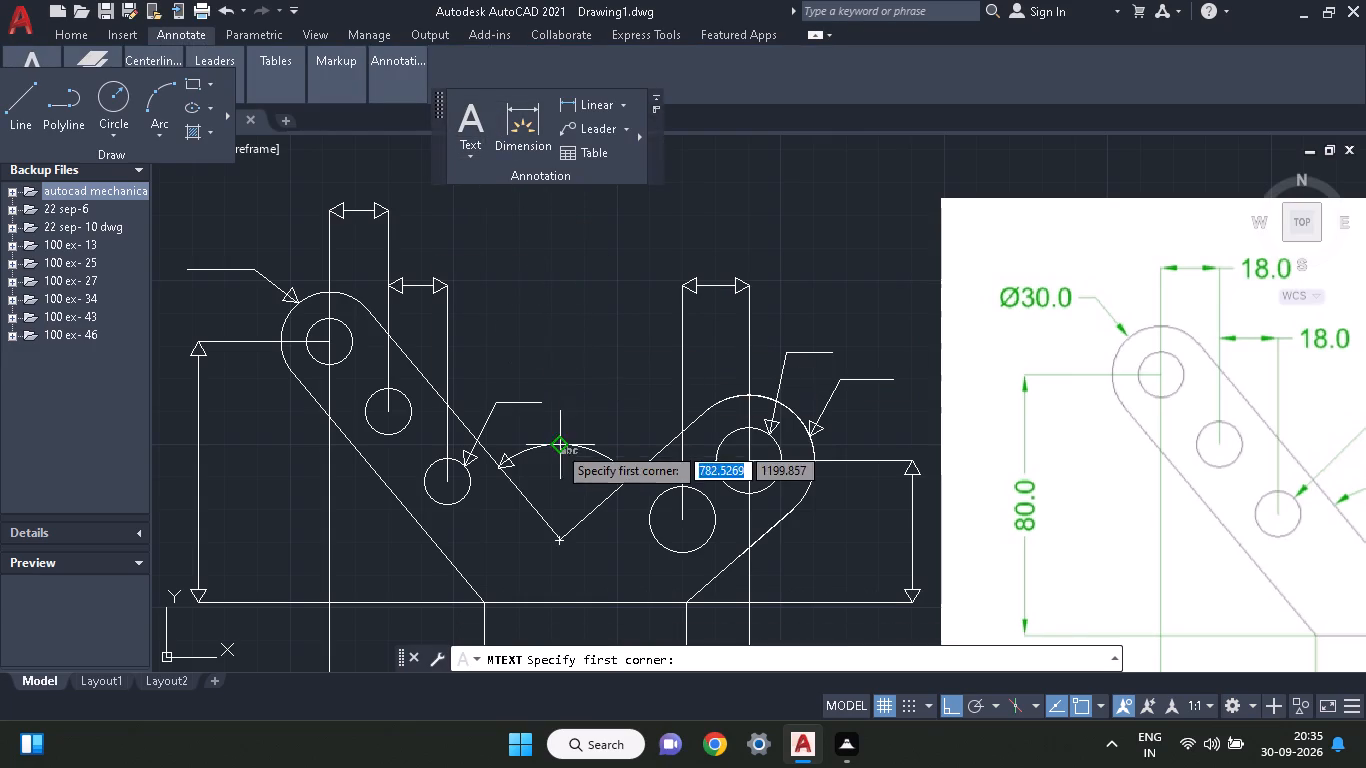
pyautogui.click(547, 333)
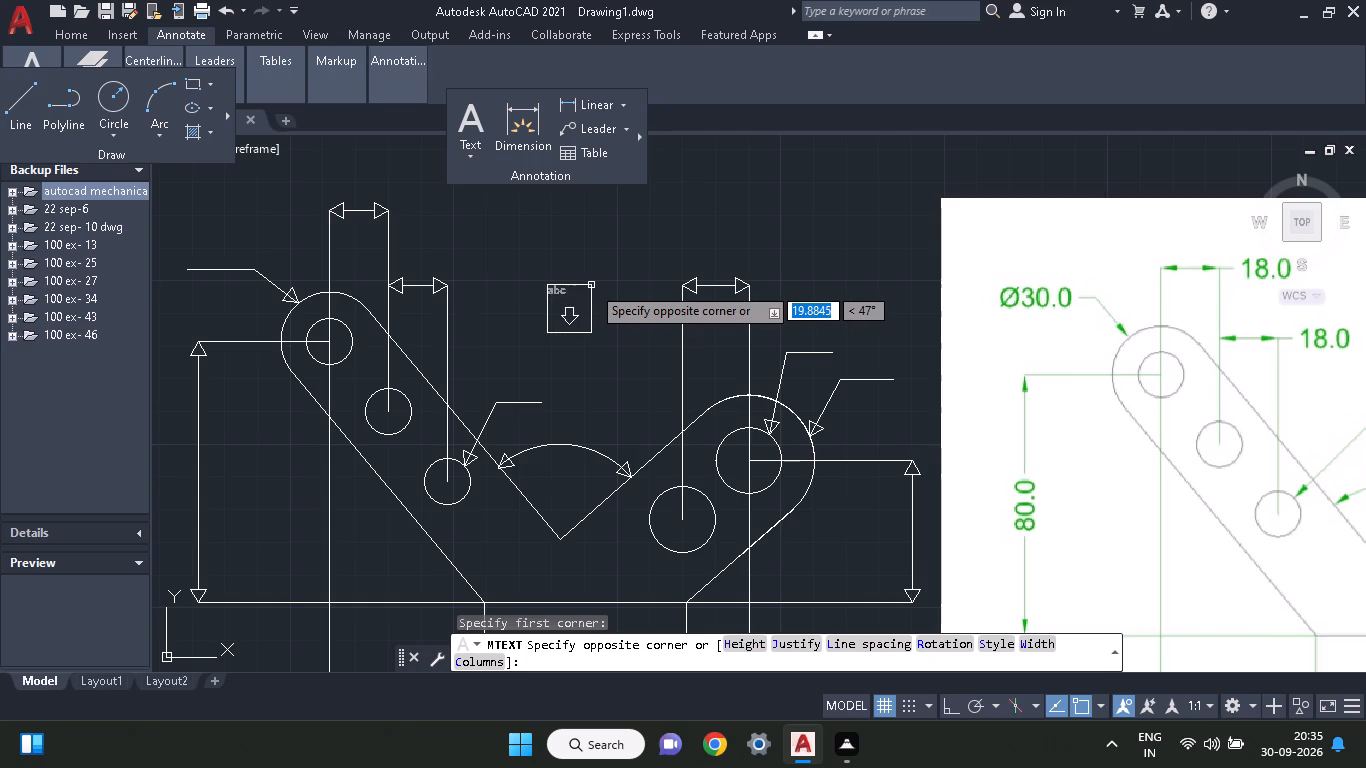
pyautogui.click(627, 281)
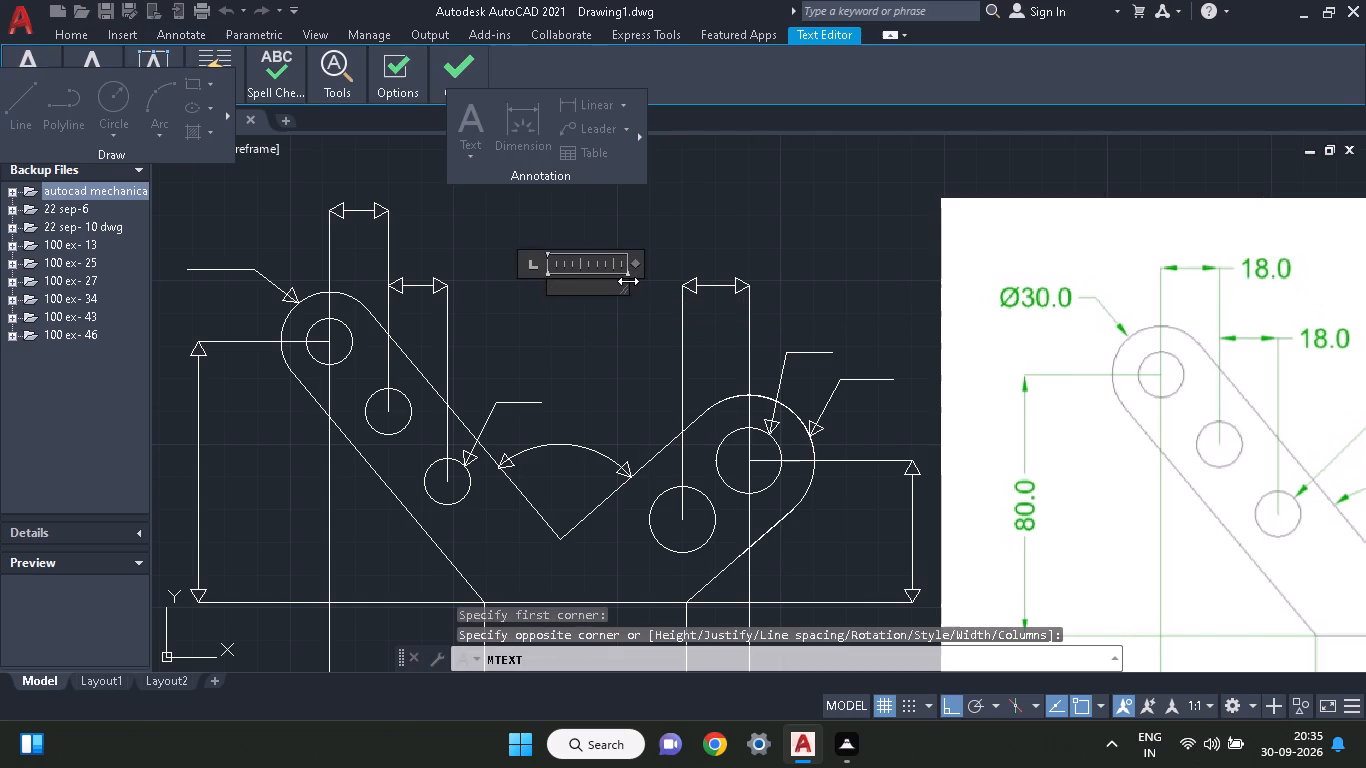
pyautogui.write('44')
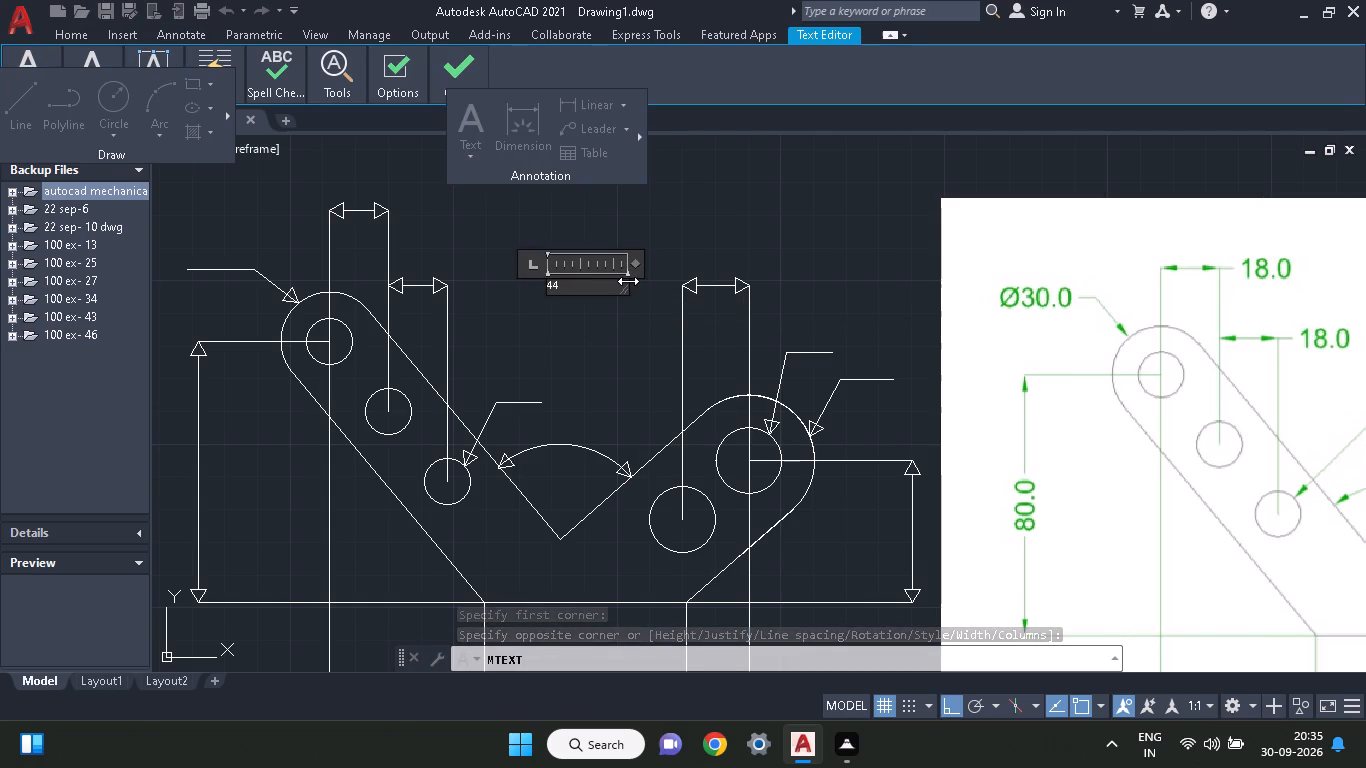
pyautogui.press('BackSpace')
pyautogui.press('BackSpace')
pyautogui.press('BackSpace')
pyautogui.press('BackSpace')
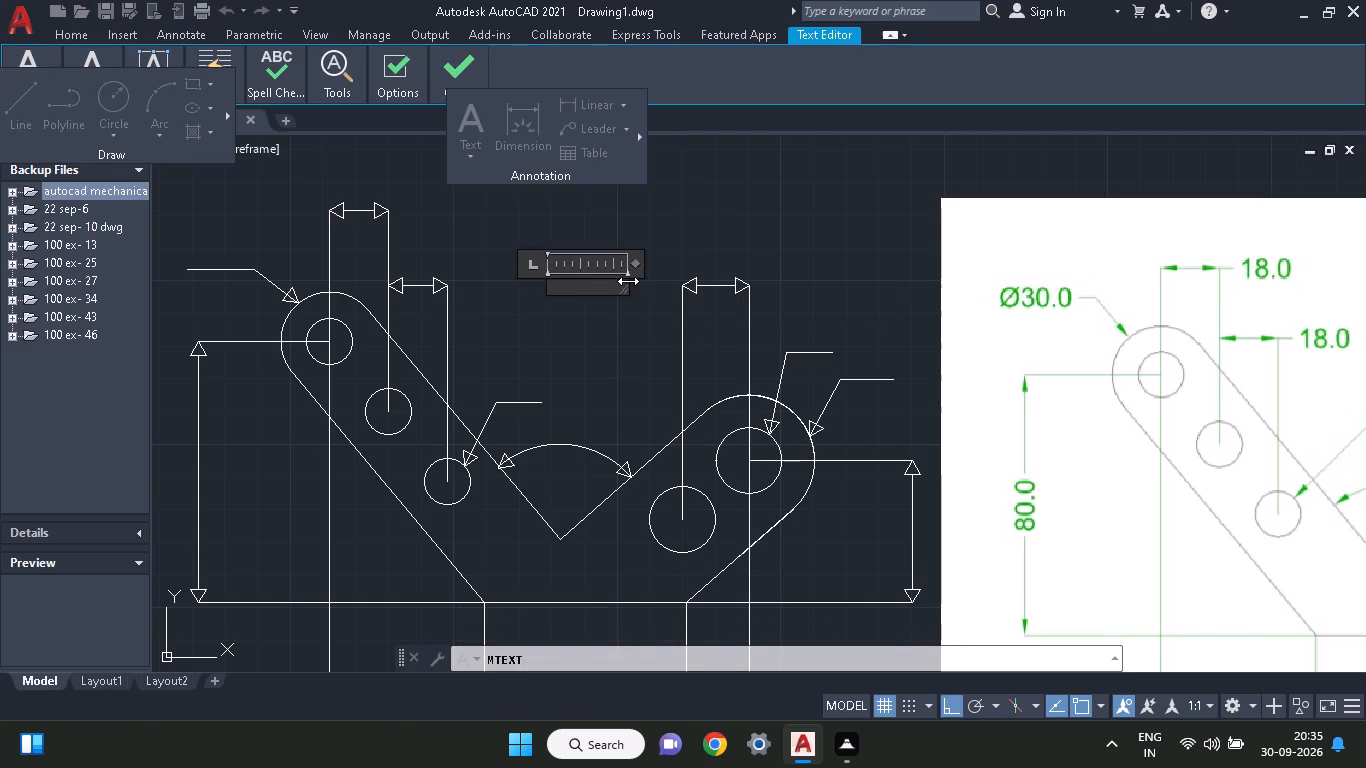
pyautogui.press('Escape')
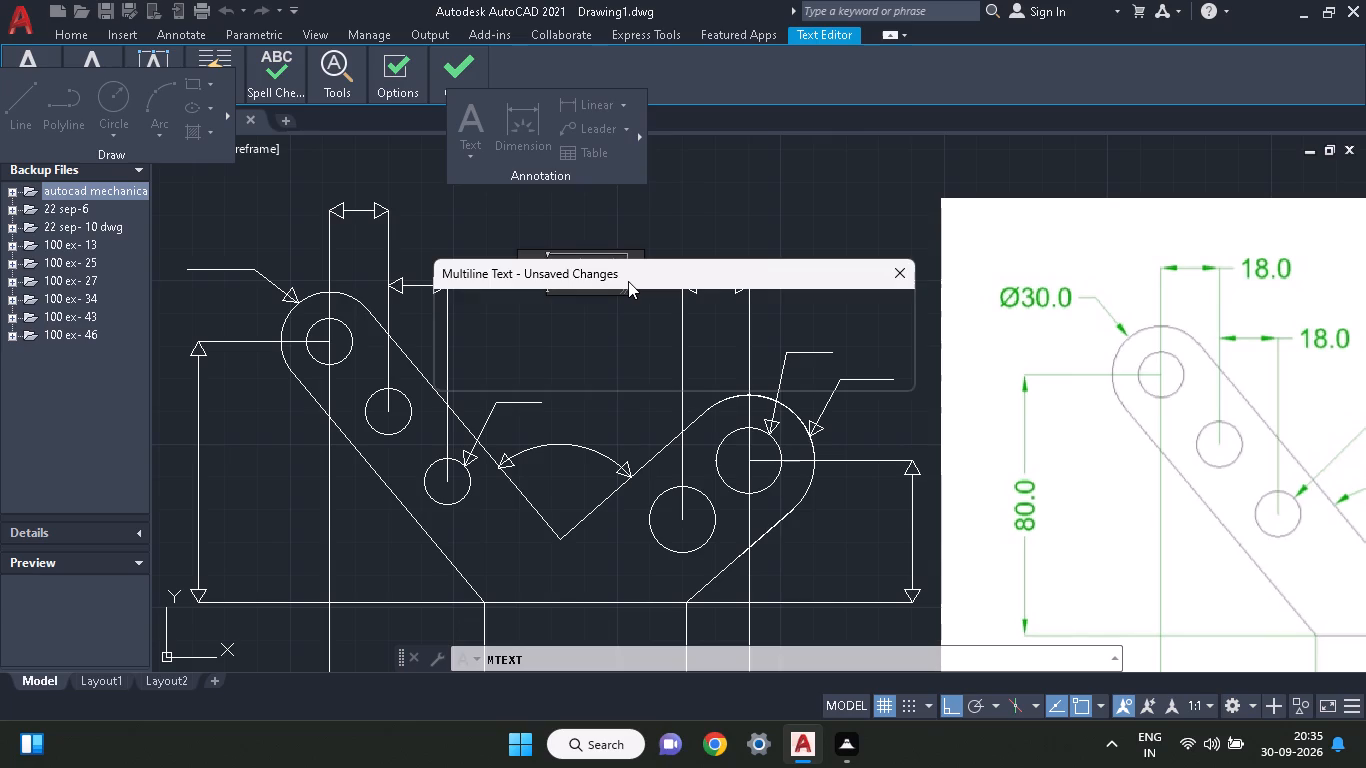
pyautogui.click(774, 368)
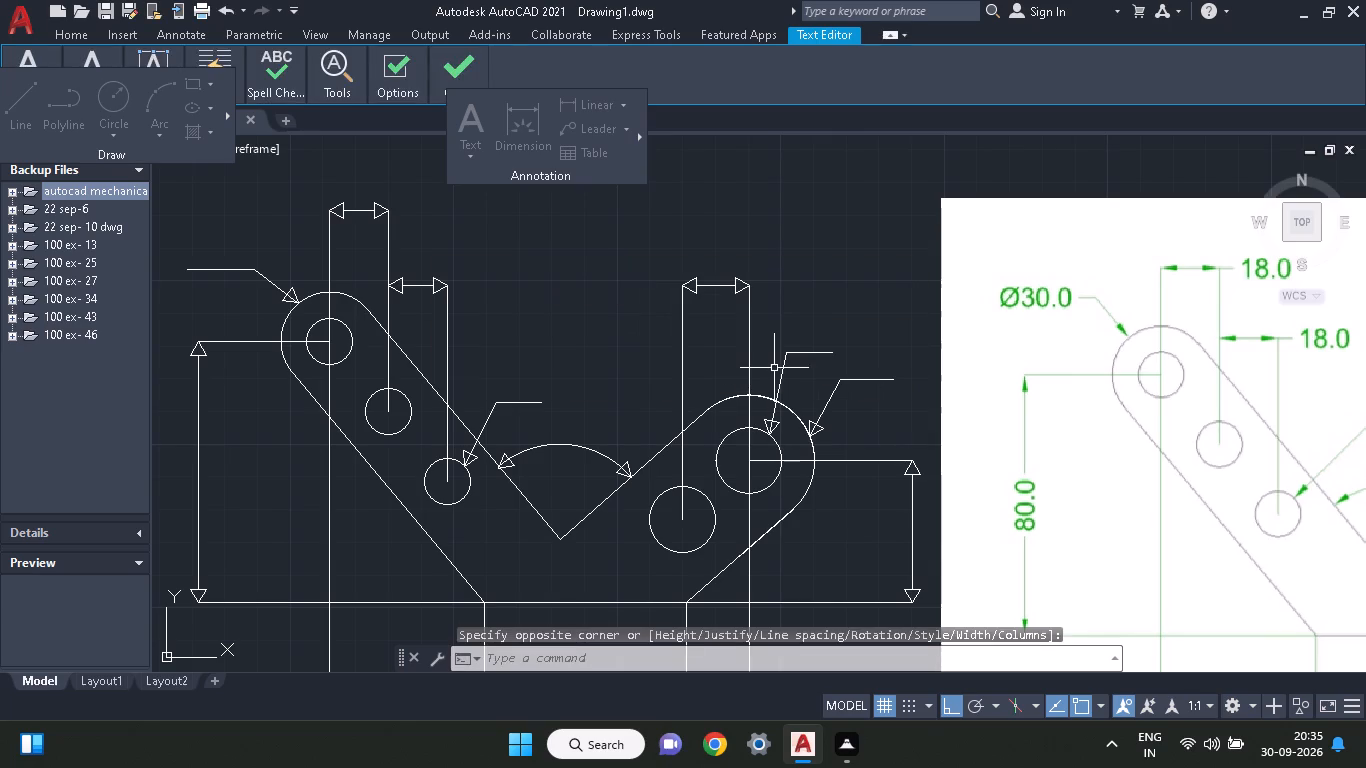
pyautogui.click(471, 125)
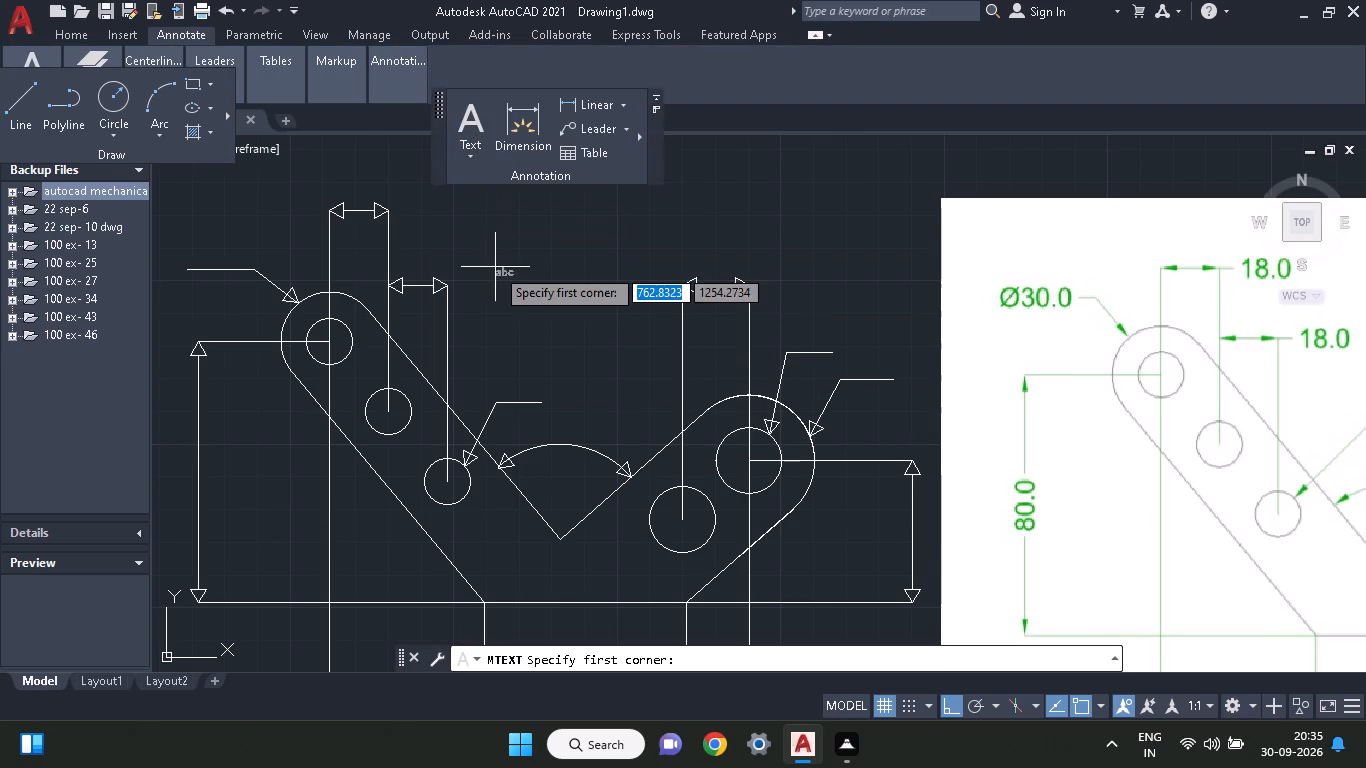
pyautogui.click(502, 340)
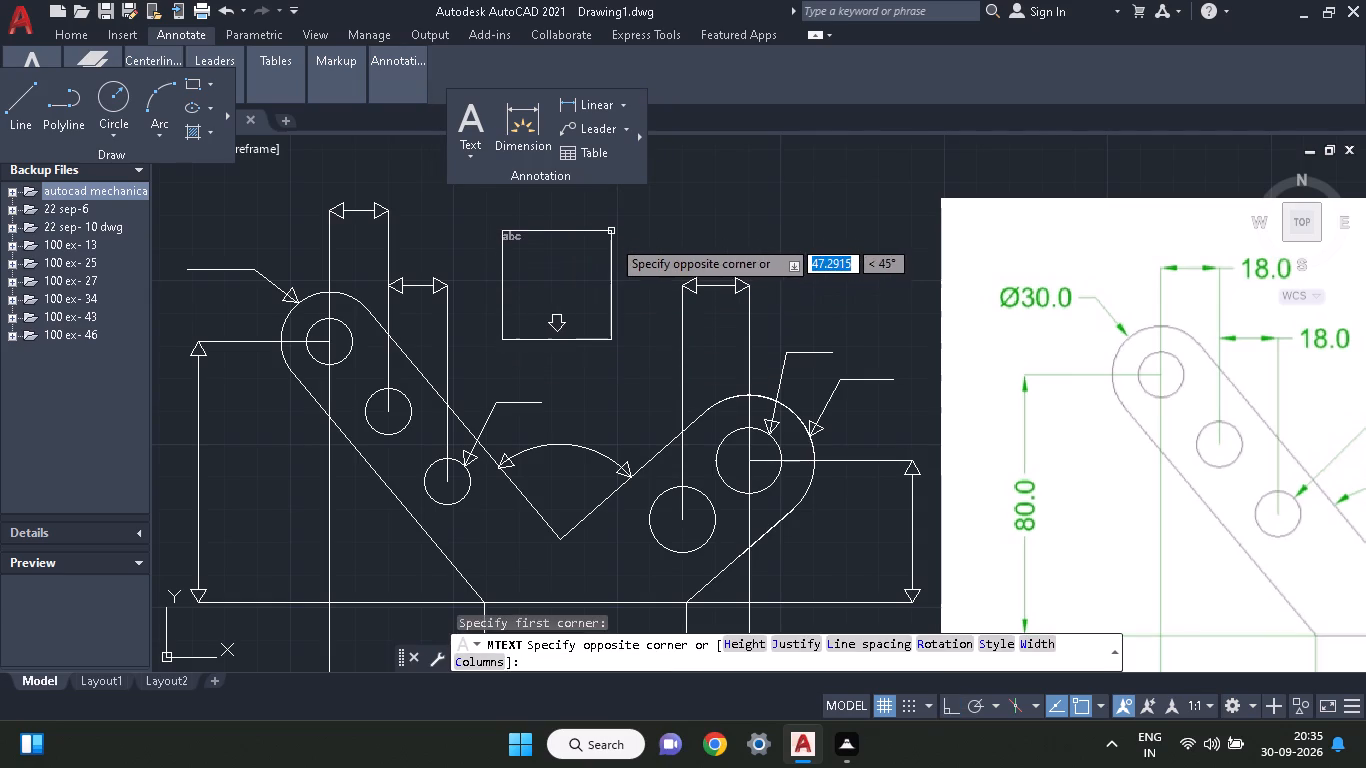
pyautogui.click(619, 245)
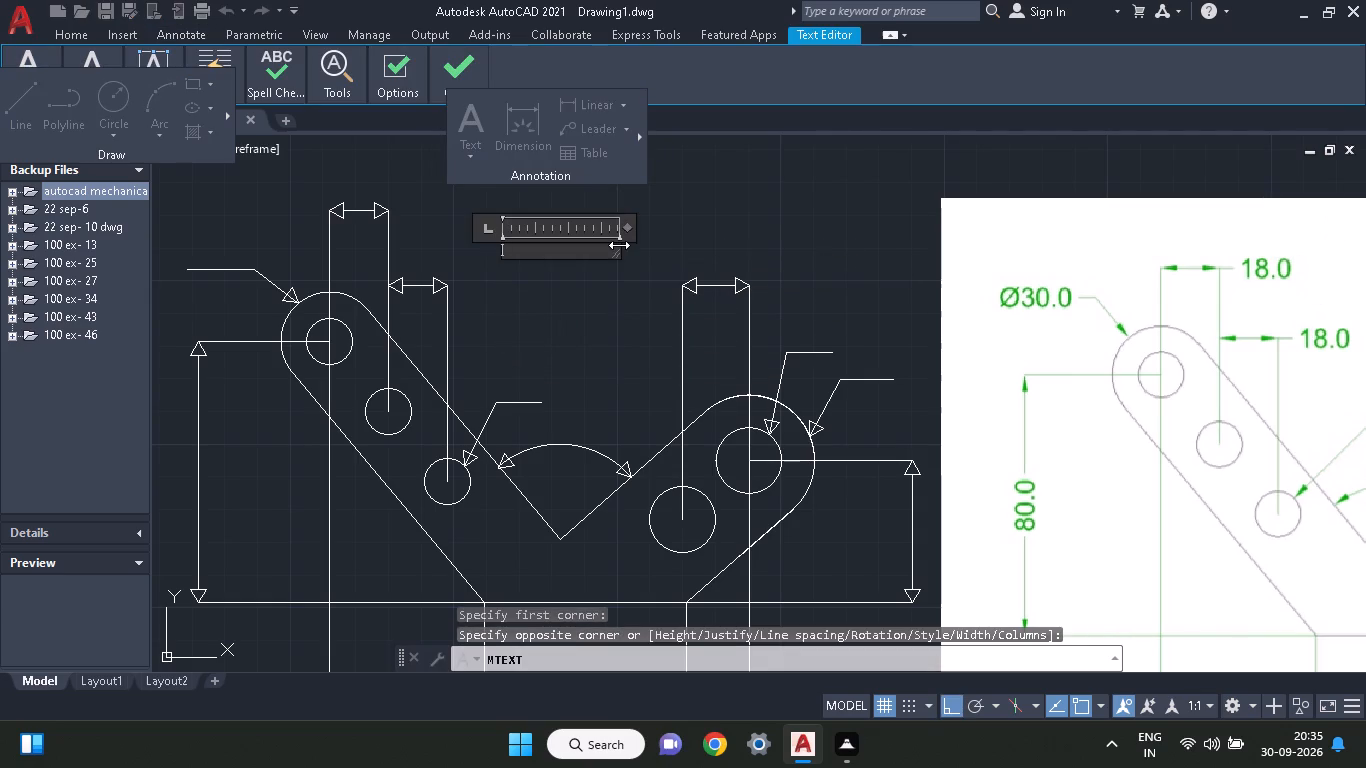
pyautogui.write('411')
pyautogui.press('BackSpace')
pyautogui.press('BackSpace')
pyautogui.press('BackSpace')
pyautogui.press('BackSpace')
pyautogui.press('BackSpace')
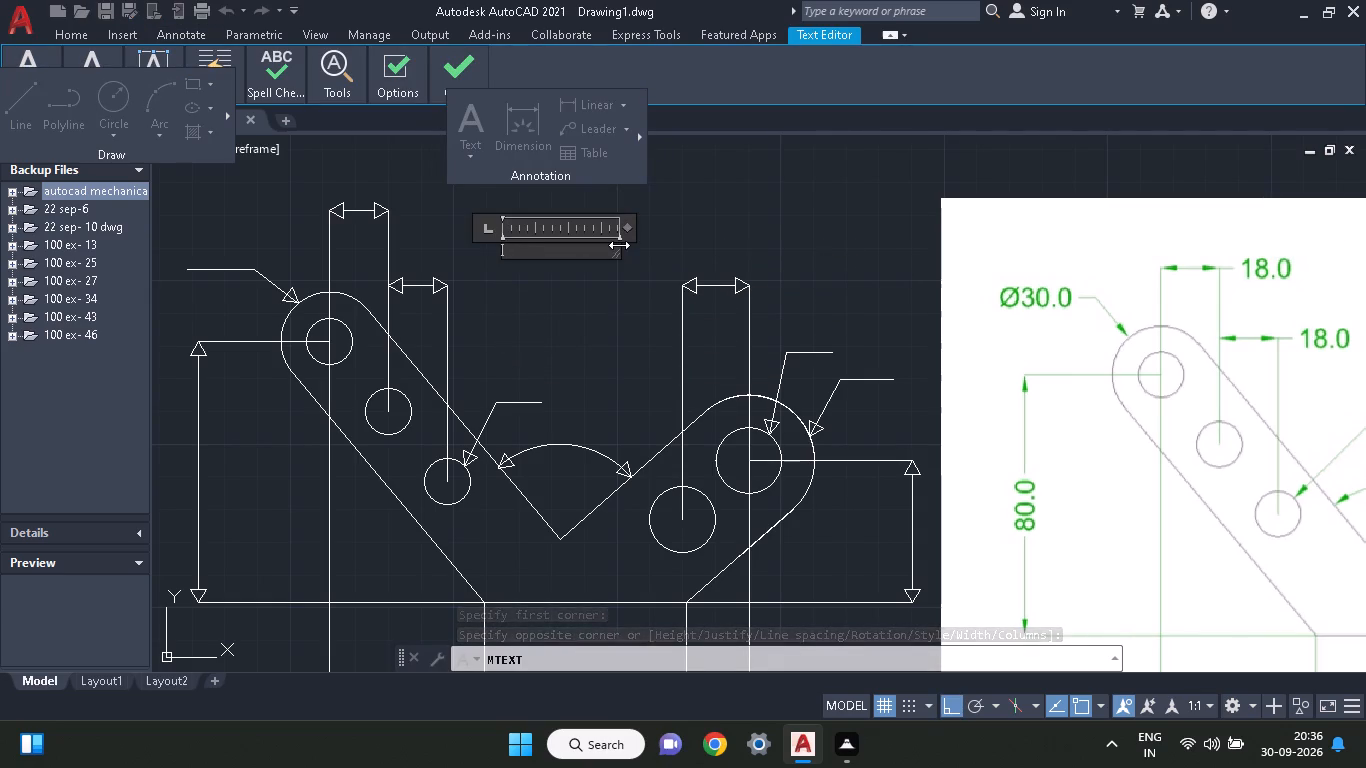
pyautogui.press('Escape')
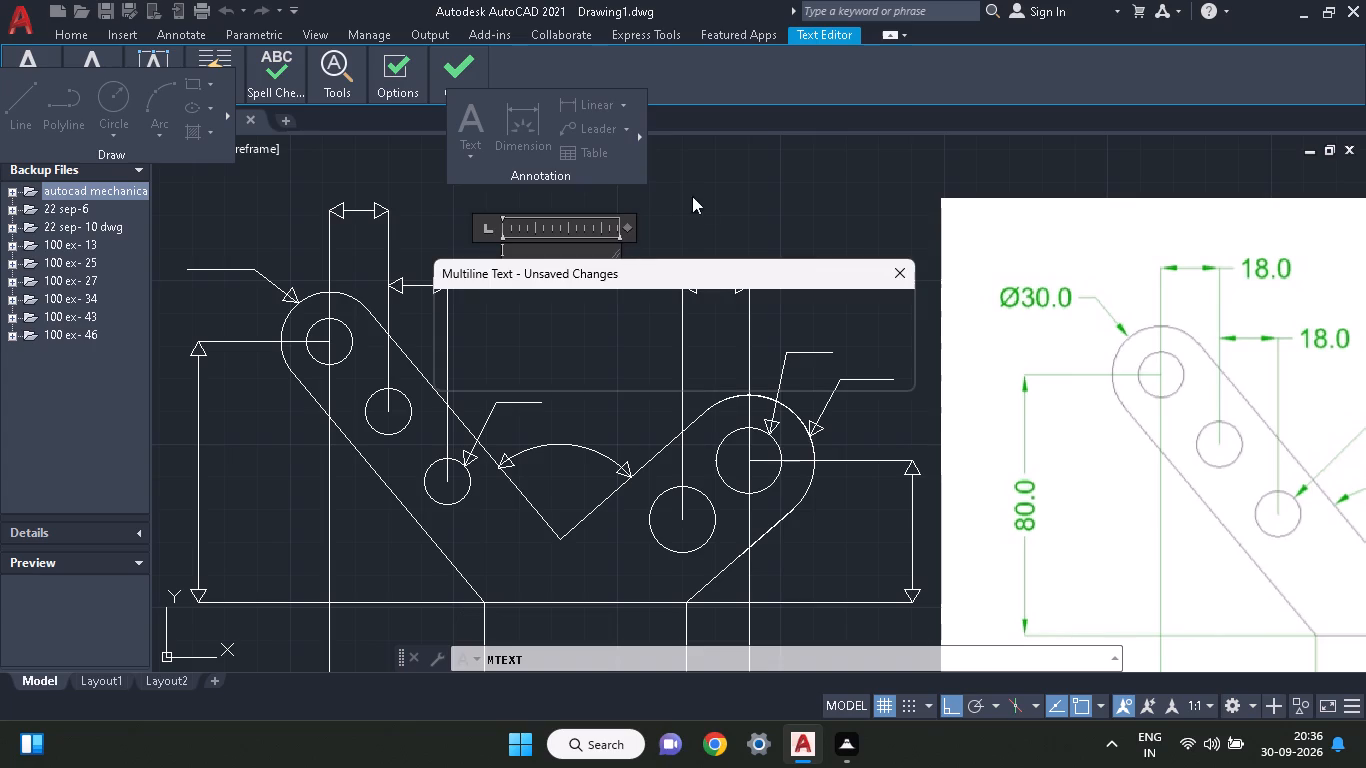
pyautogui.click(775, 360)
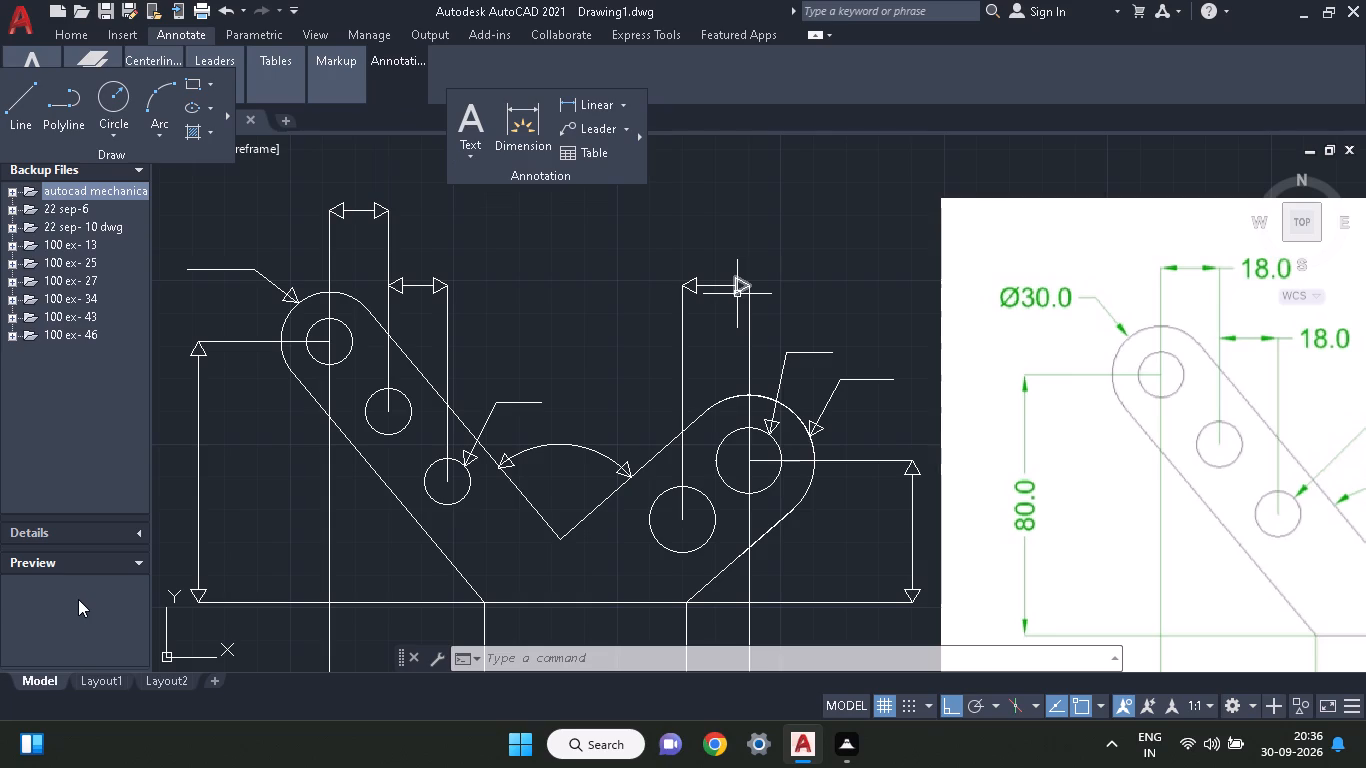
# Trim the leader and arc lines inside the arrowheads of the end-radius and hole leaders and the V-angle arc.
pyautogui.write('tr')
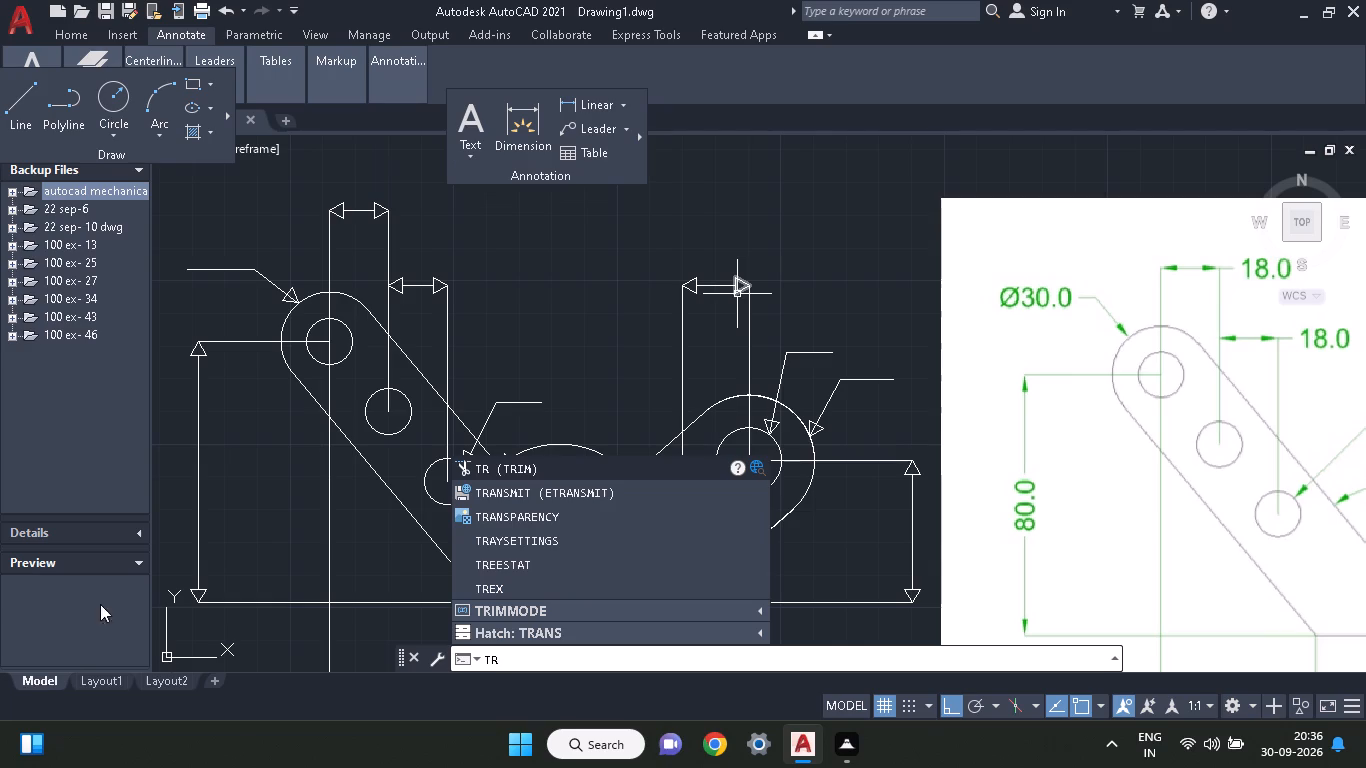
pyautogui.click(494, 466)
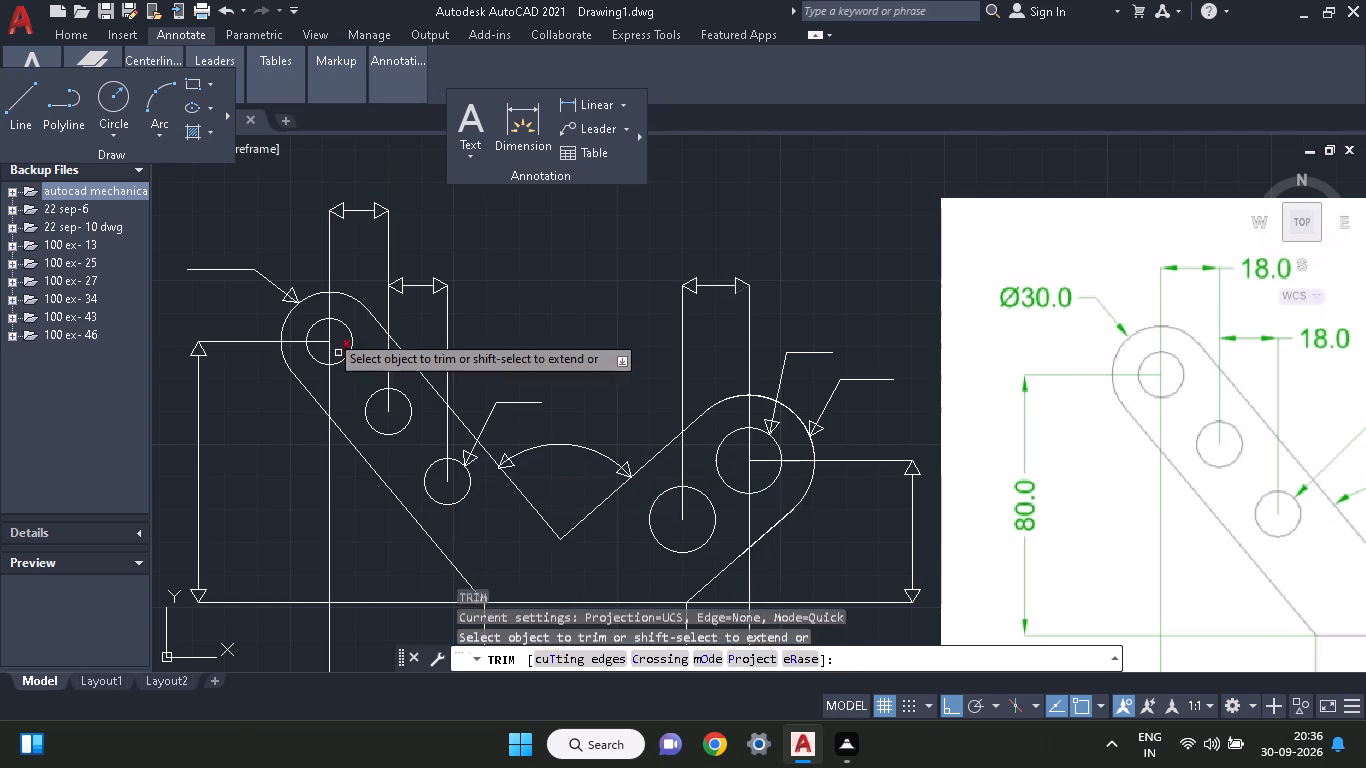
pyautogui.scroll(-1, 324, 318)
pyautogui.scroll(1, 322, 317)
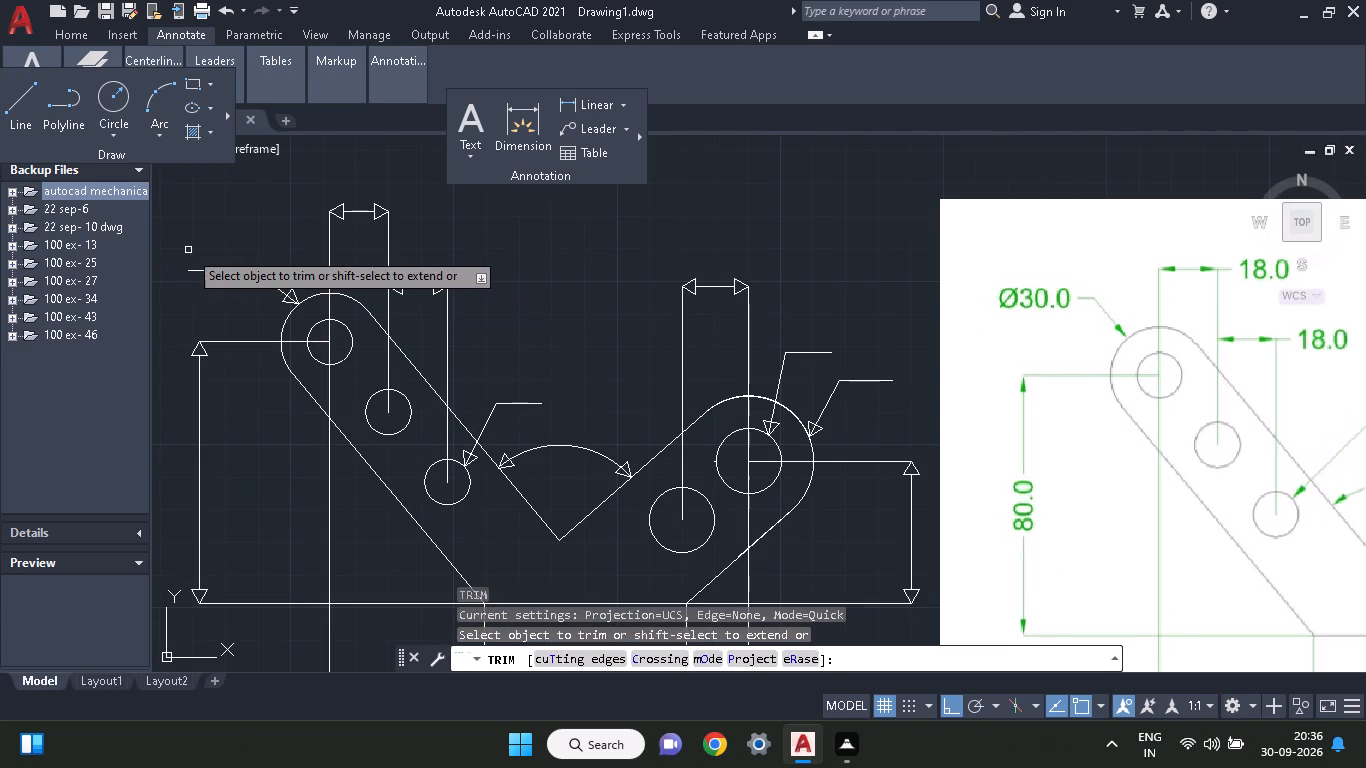
pyautogui.keyDown('ctrl'); pyautogui.scroll(1, 268, 270); pyautogui.keyUp('ctrl')
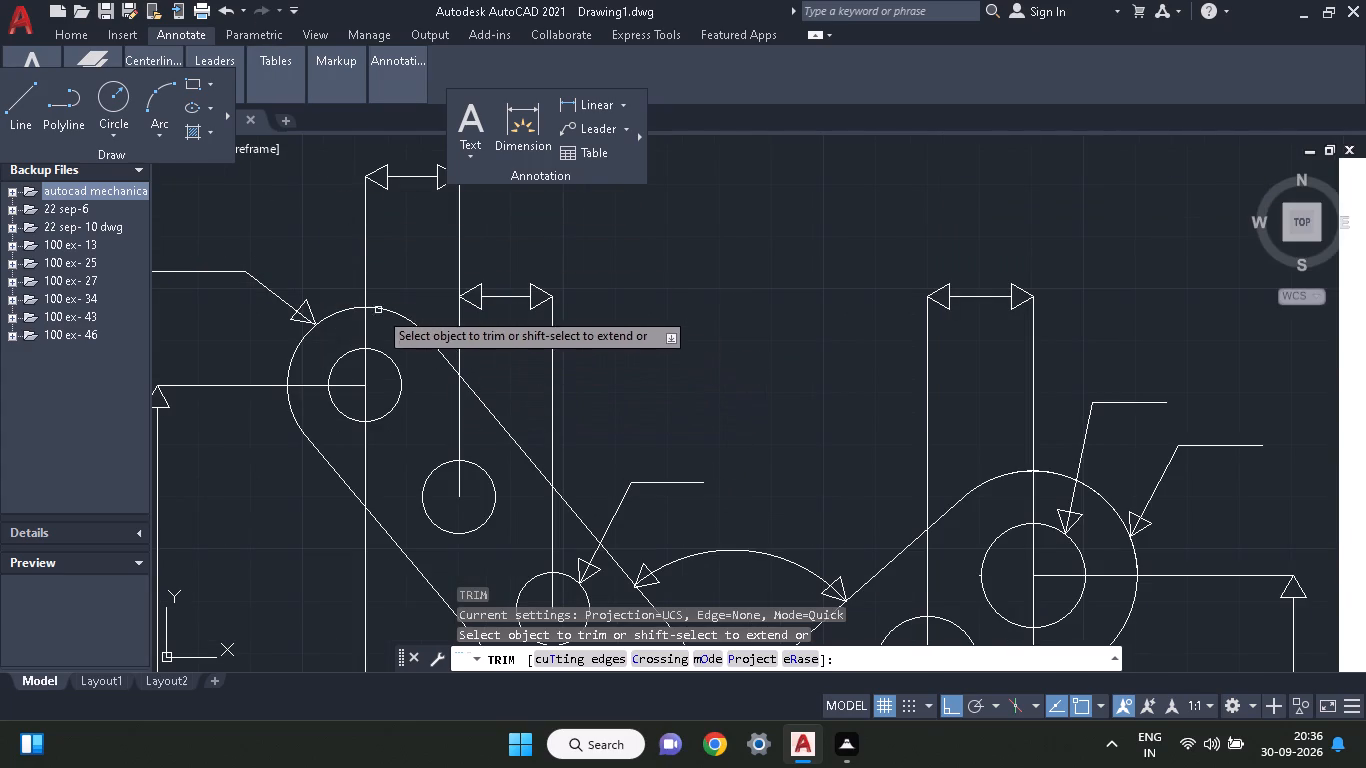
pyautogui.click(300, 317)
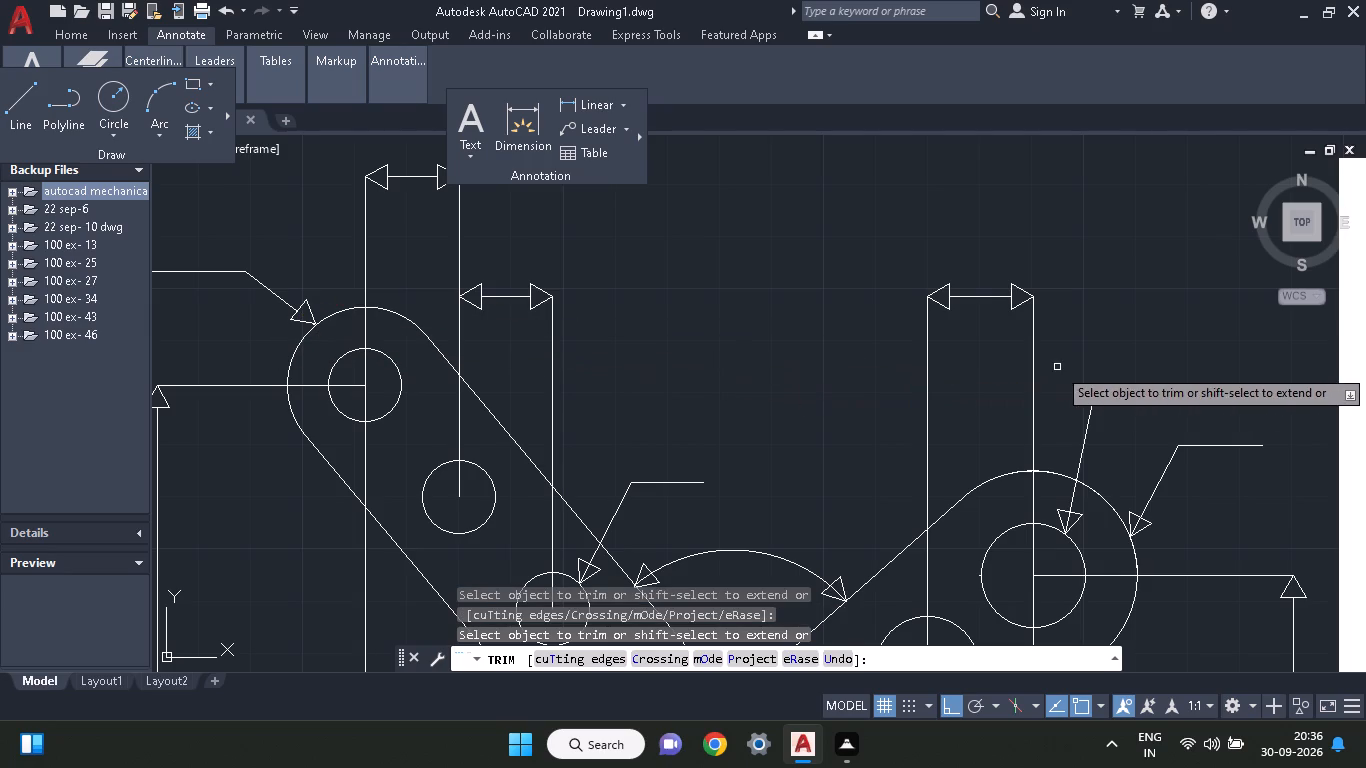
pyautogui.moveTo(764, 531); pyautogui.dragTo(744, 357, button='middle')
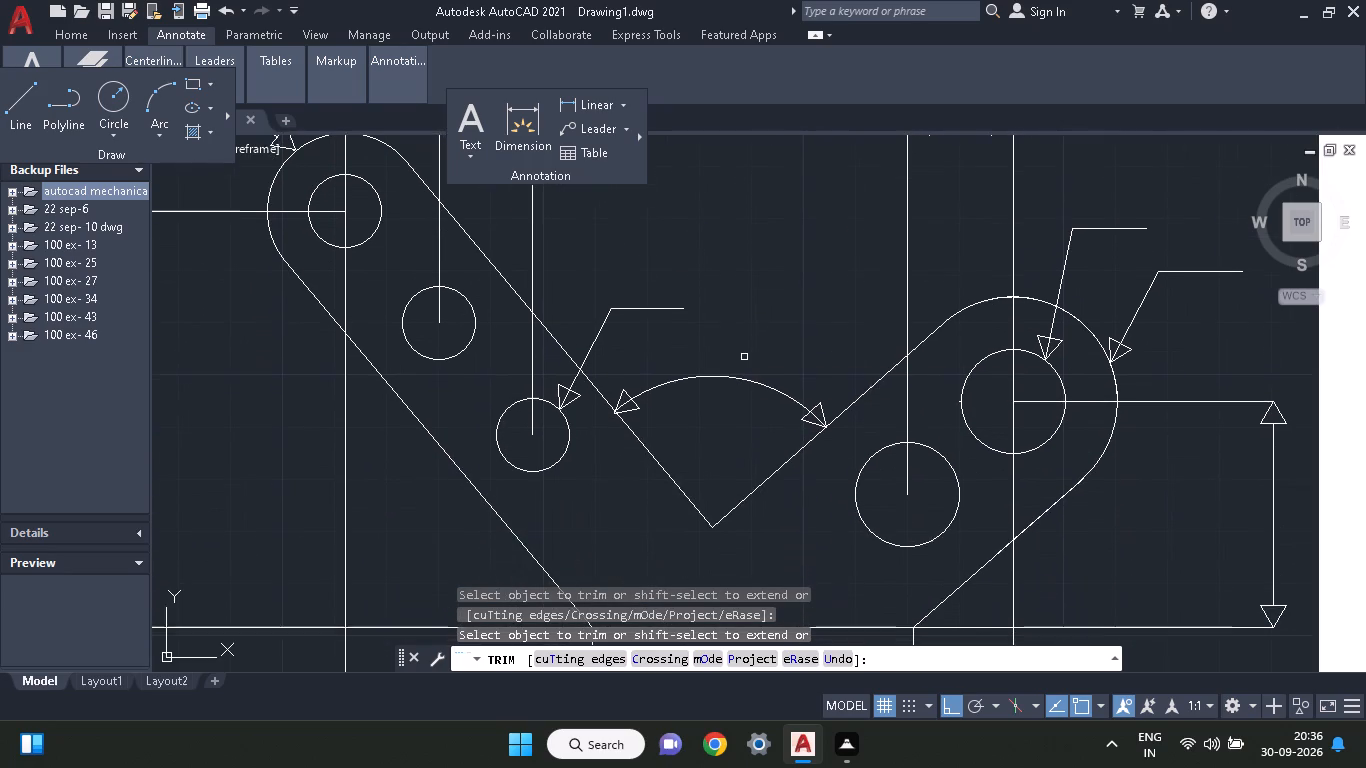
pyautogui.click(566, 399)
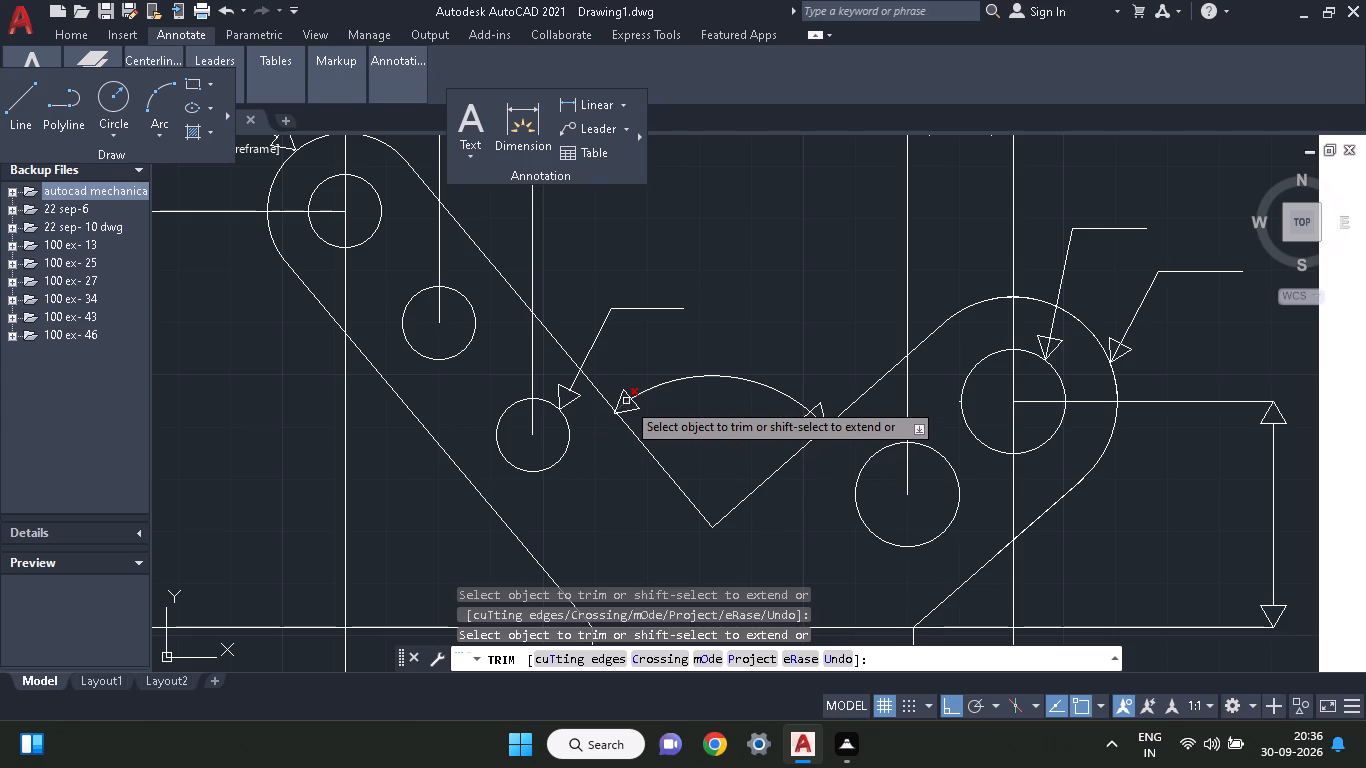
pyautogui.click(626, 401)
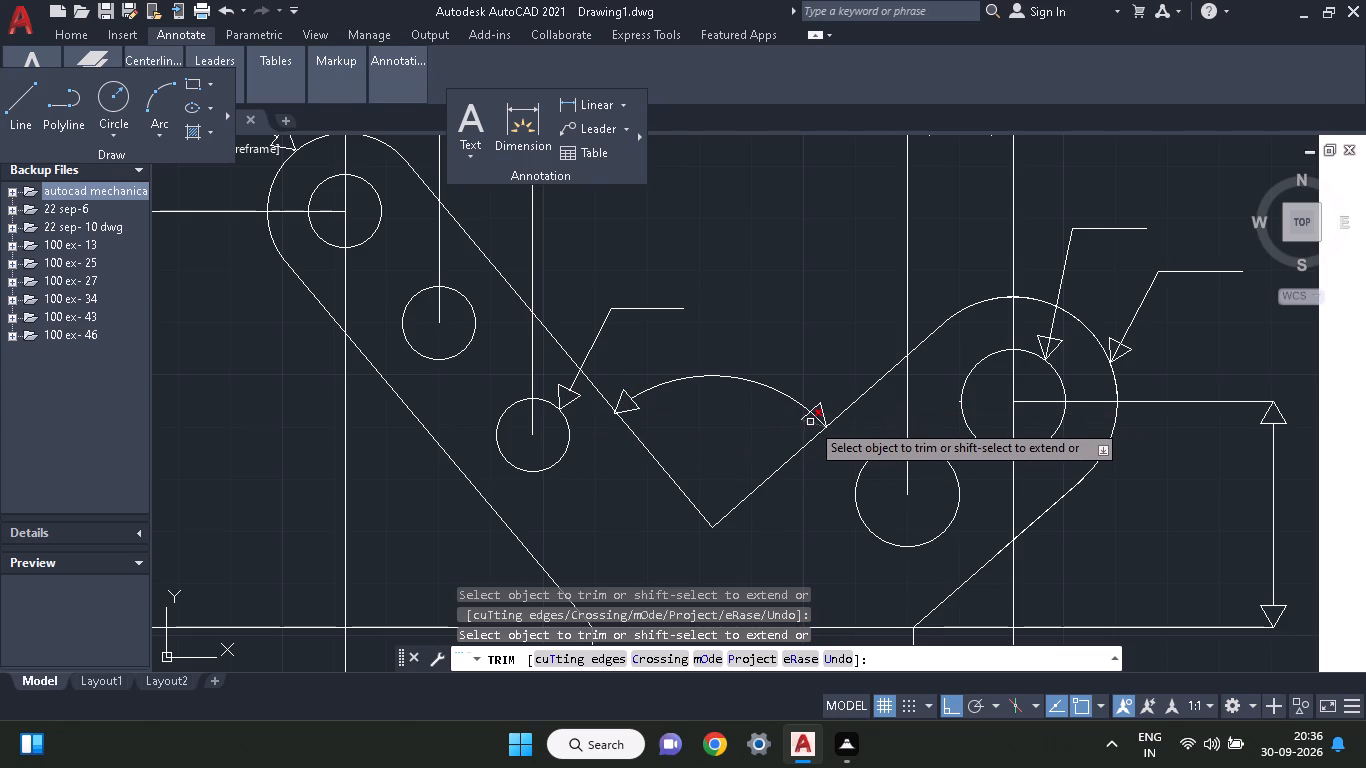
pyautogui.click(813, 417)
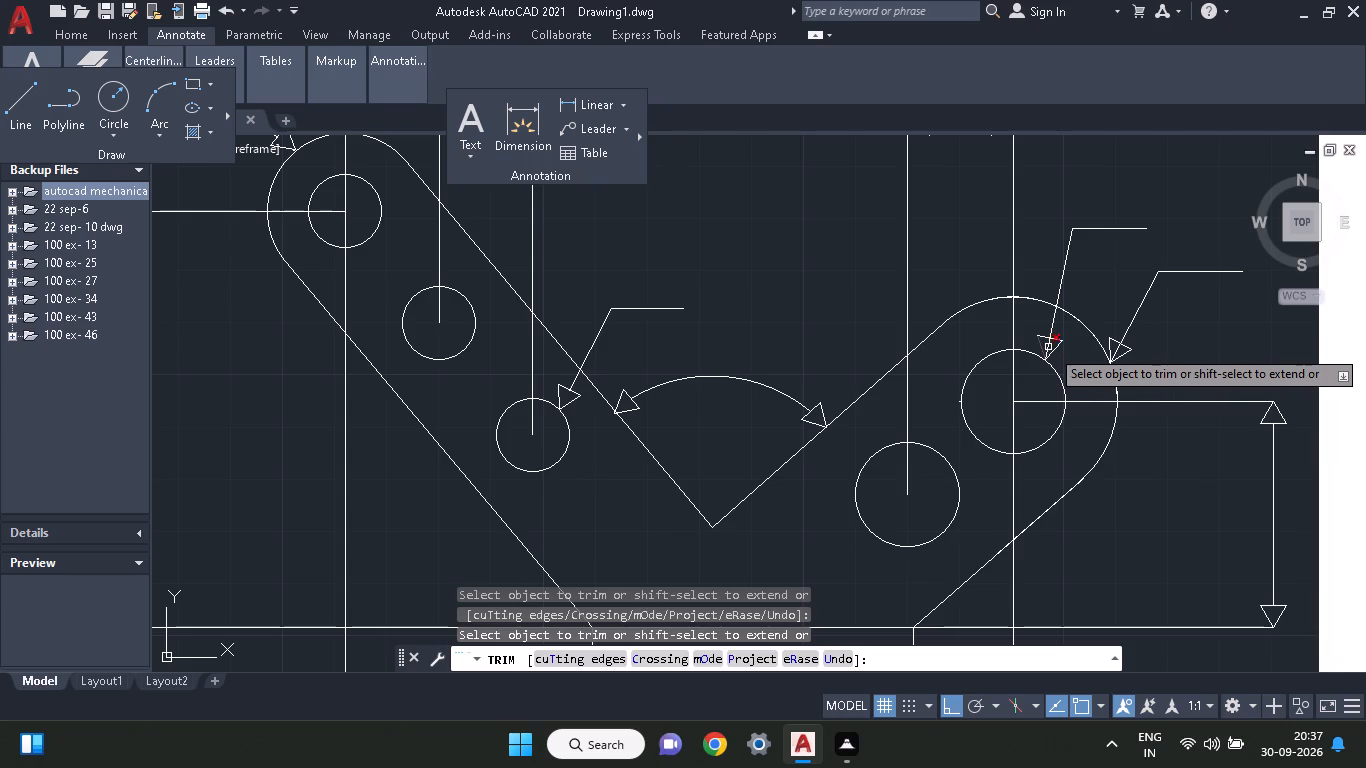
pyautogui.click(1047, 349)
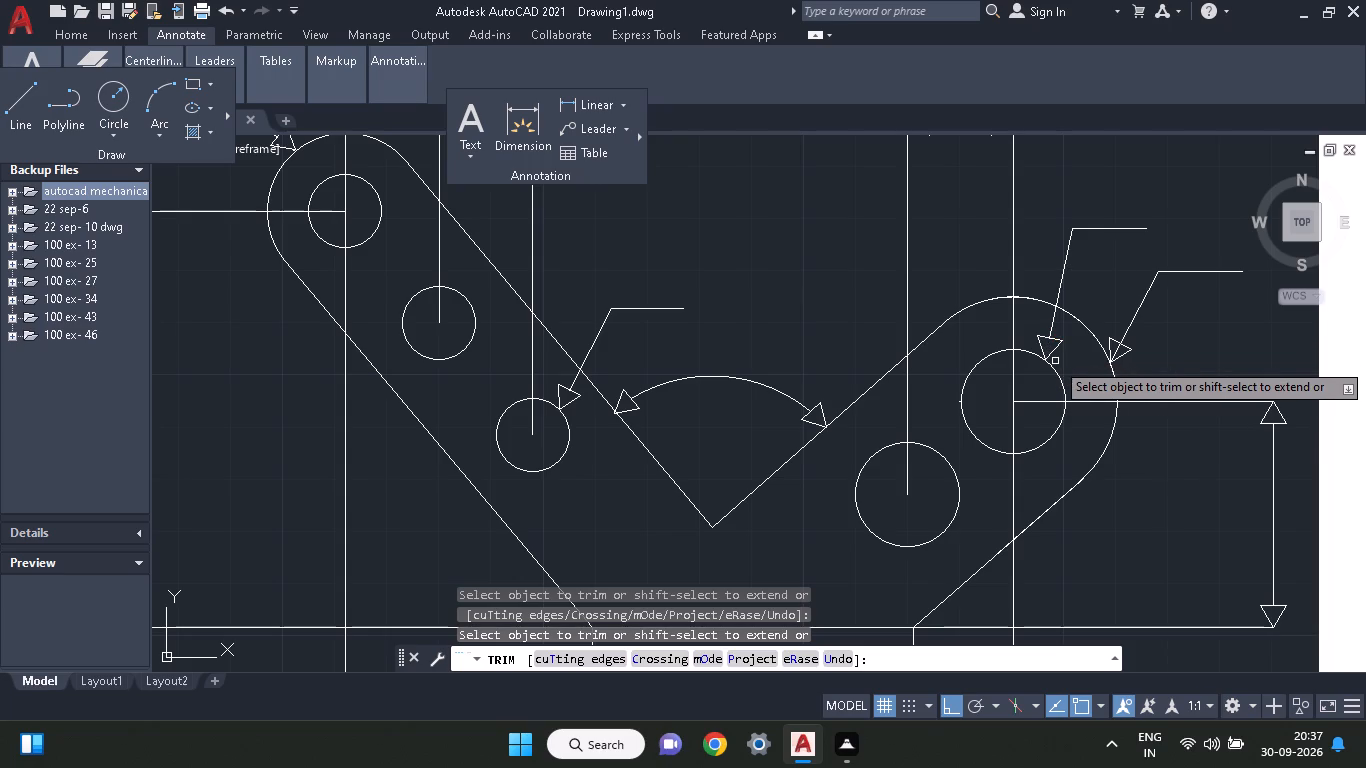
pyautogui.click(1115, 354)
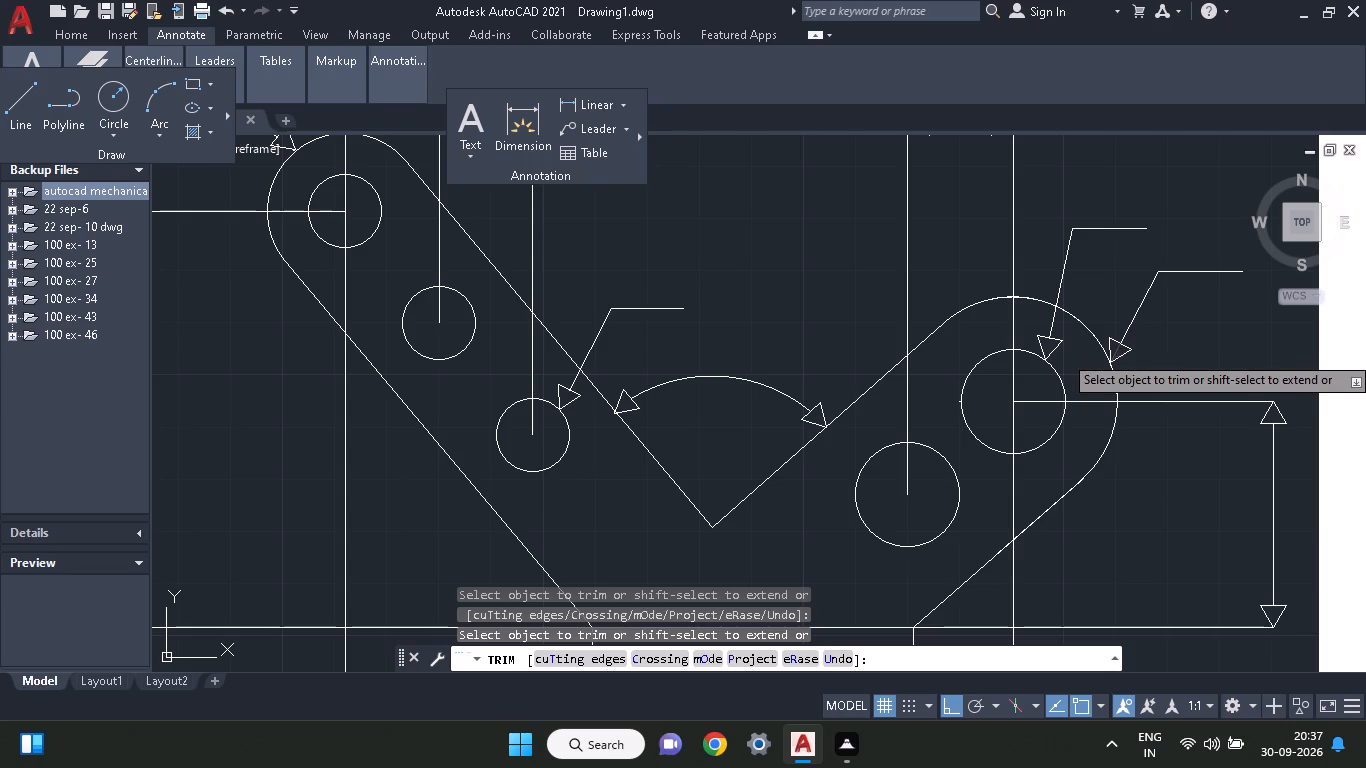
pyautogui.rightClick(686, 245)
pyautogui.click(726, 258)
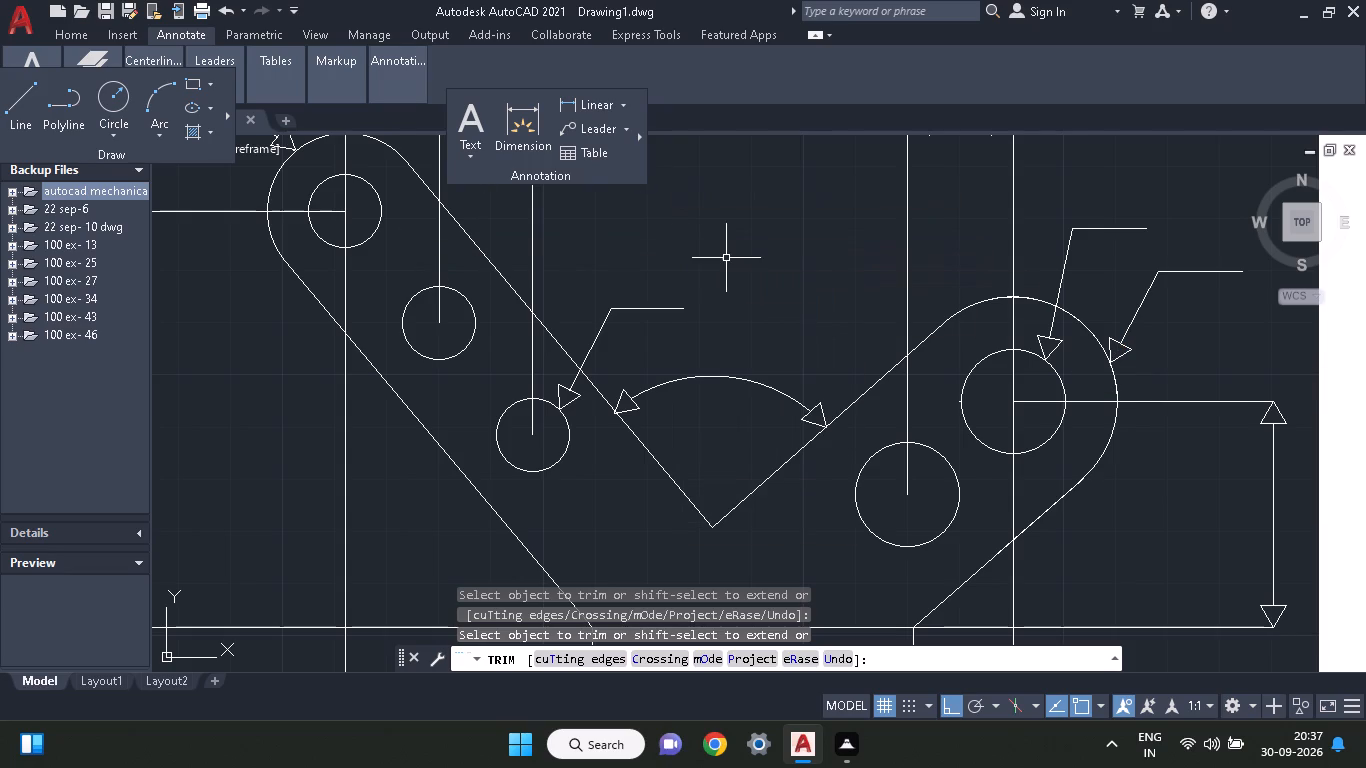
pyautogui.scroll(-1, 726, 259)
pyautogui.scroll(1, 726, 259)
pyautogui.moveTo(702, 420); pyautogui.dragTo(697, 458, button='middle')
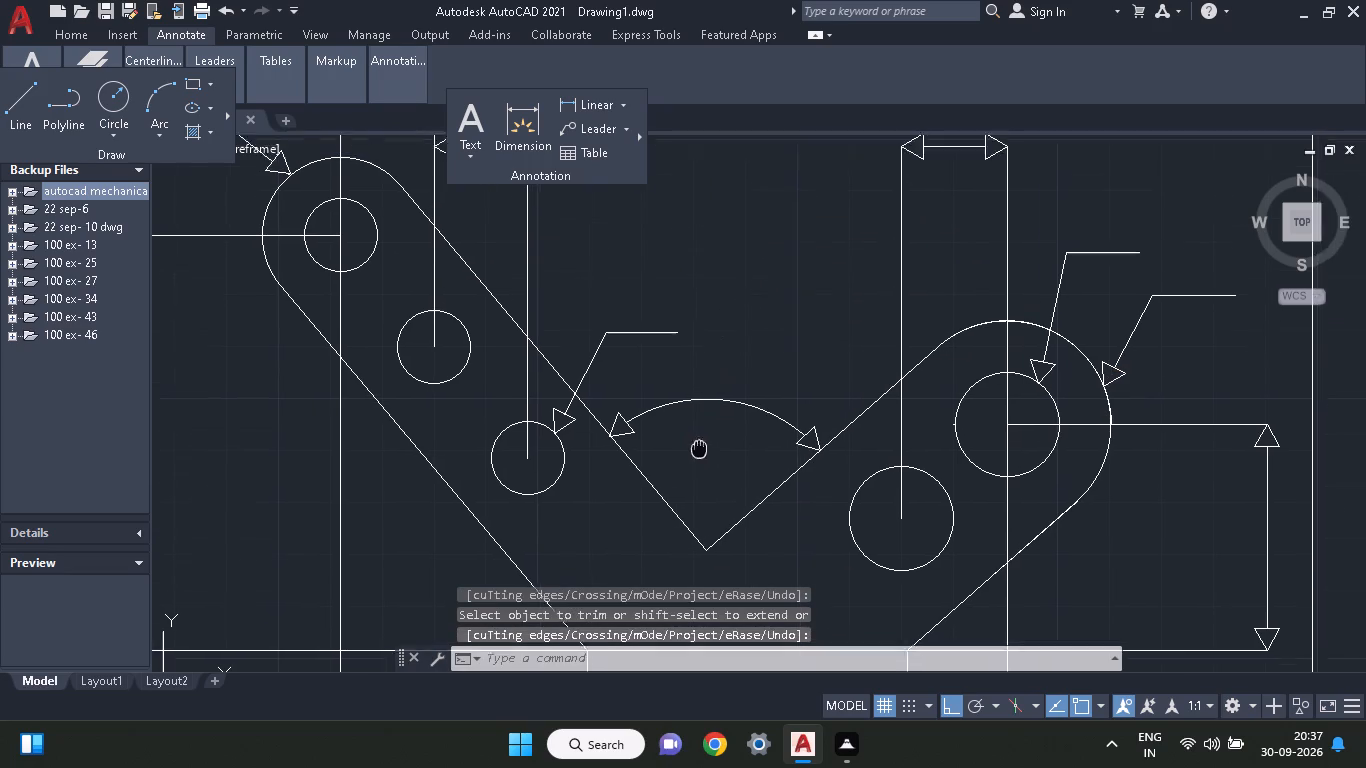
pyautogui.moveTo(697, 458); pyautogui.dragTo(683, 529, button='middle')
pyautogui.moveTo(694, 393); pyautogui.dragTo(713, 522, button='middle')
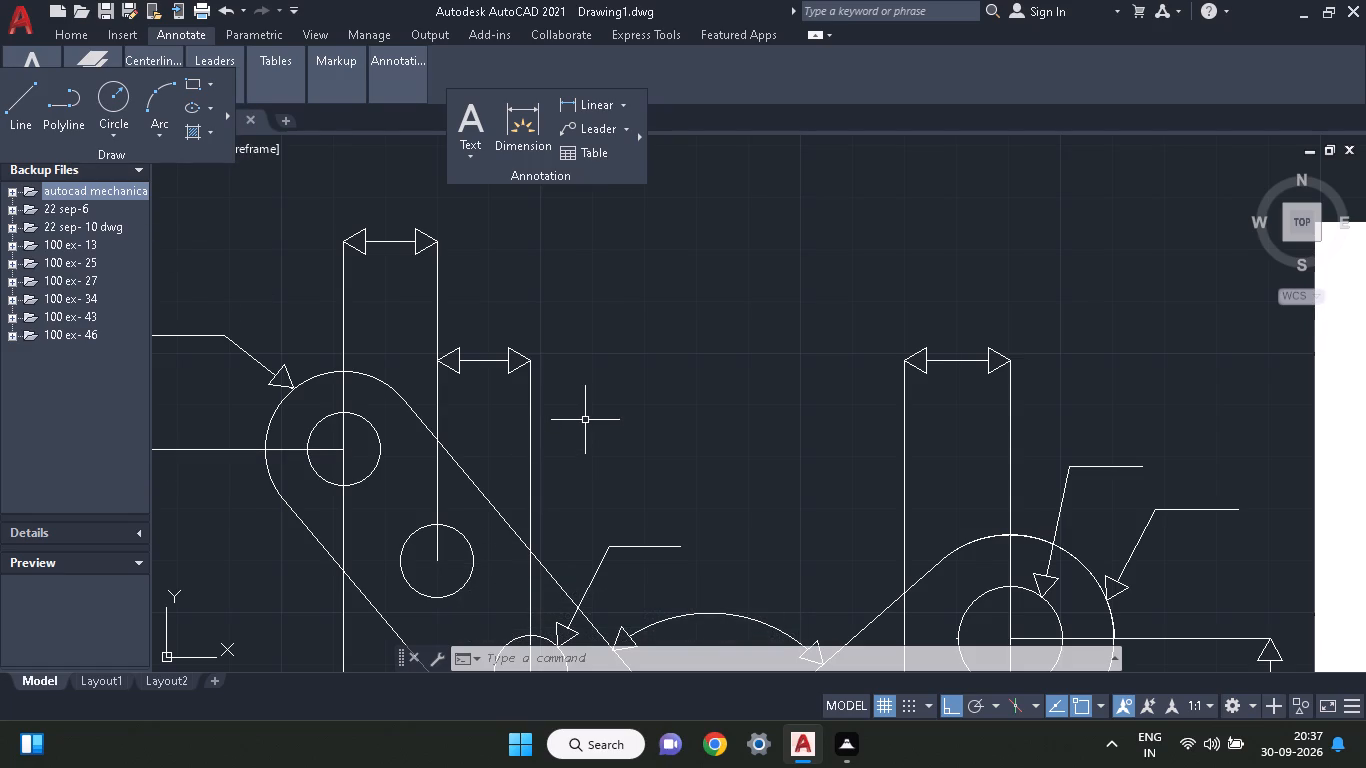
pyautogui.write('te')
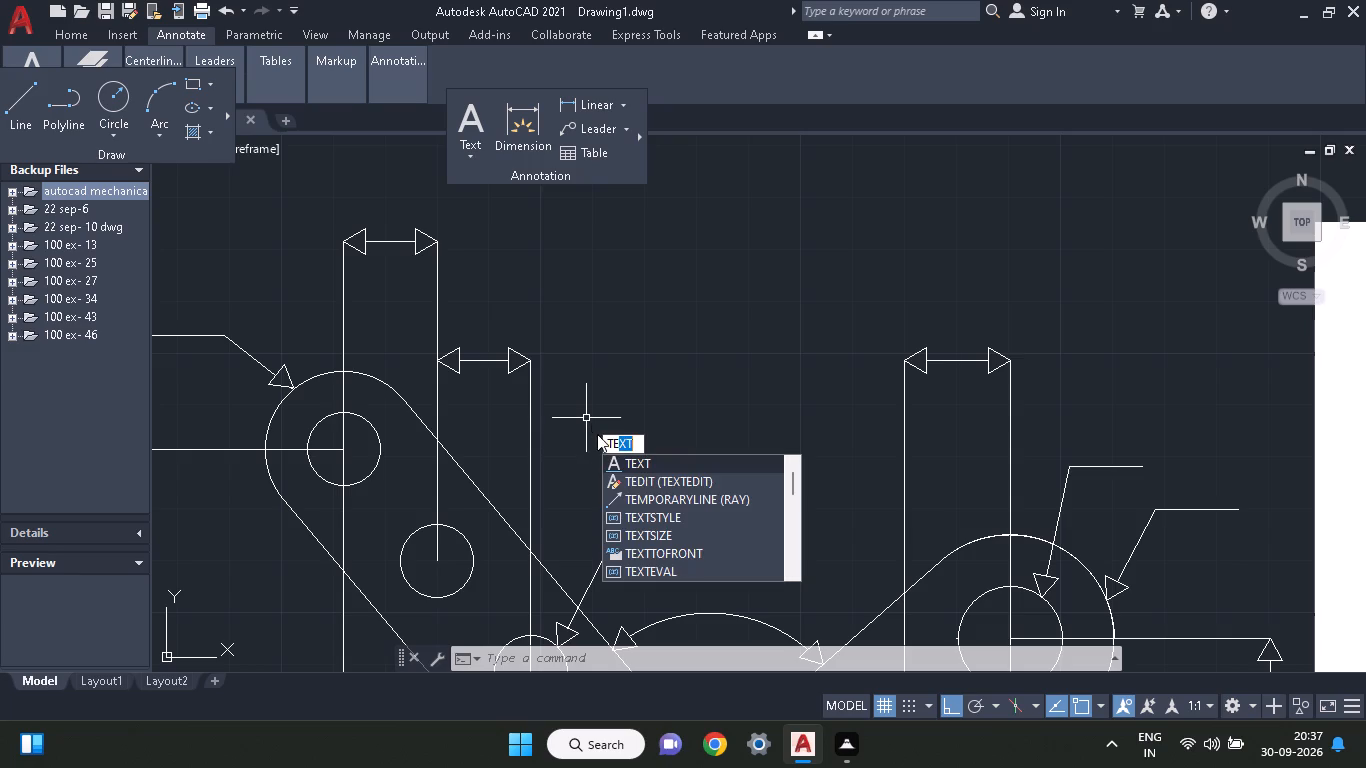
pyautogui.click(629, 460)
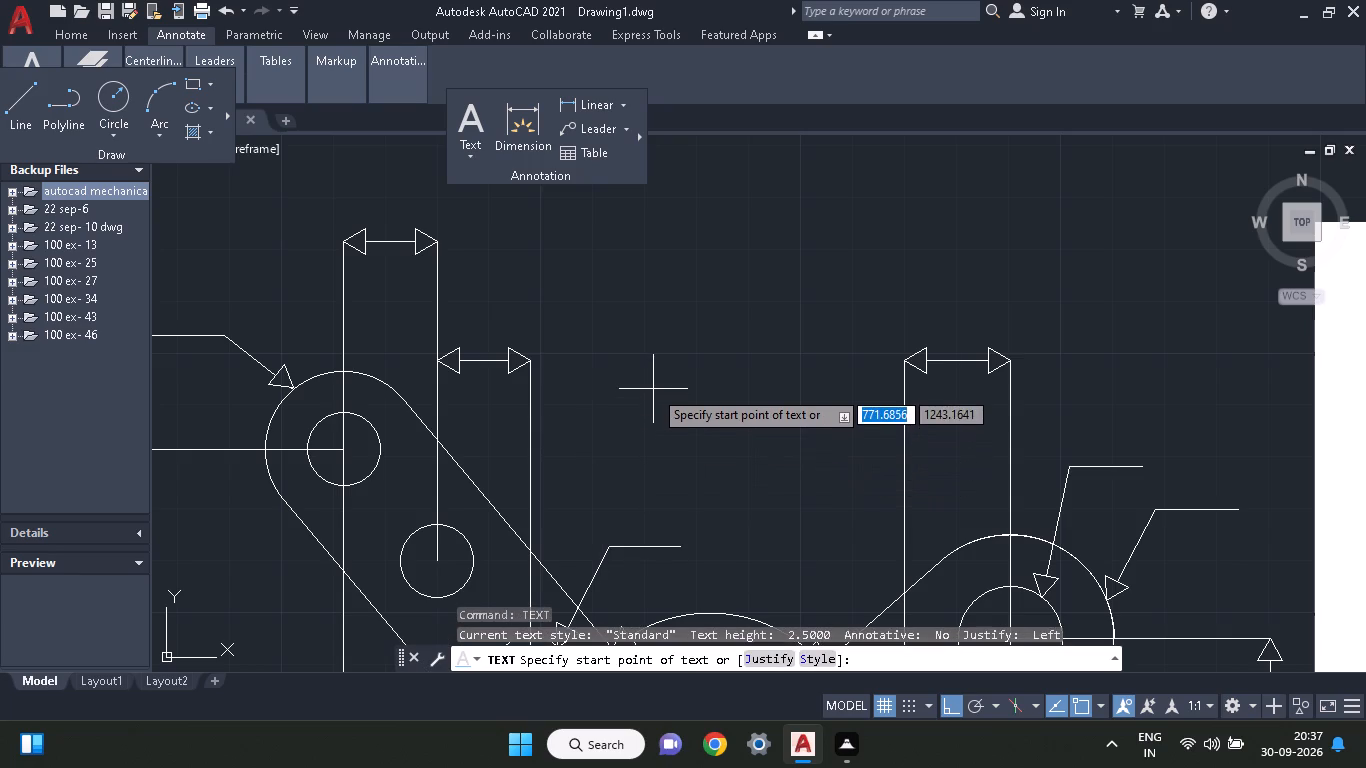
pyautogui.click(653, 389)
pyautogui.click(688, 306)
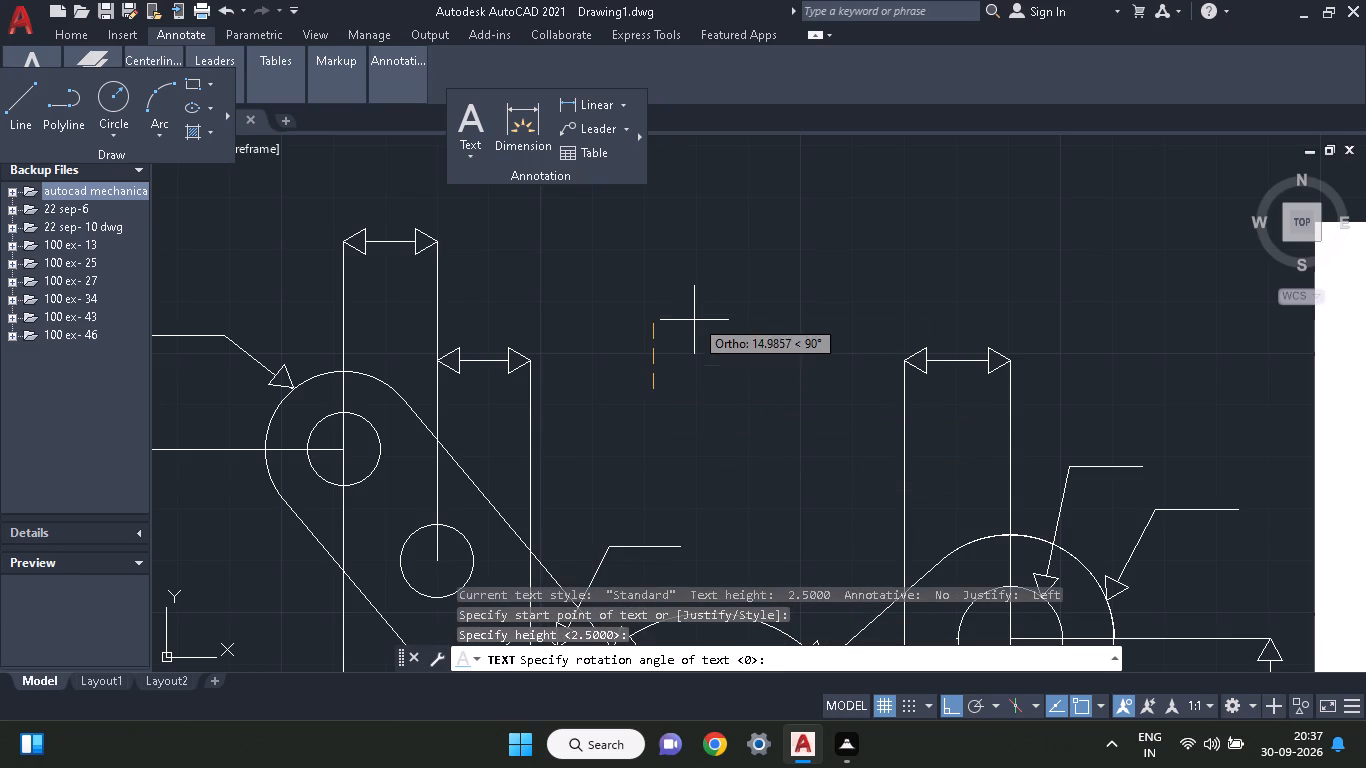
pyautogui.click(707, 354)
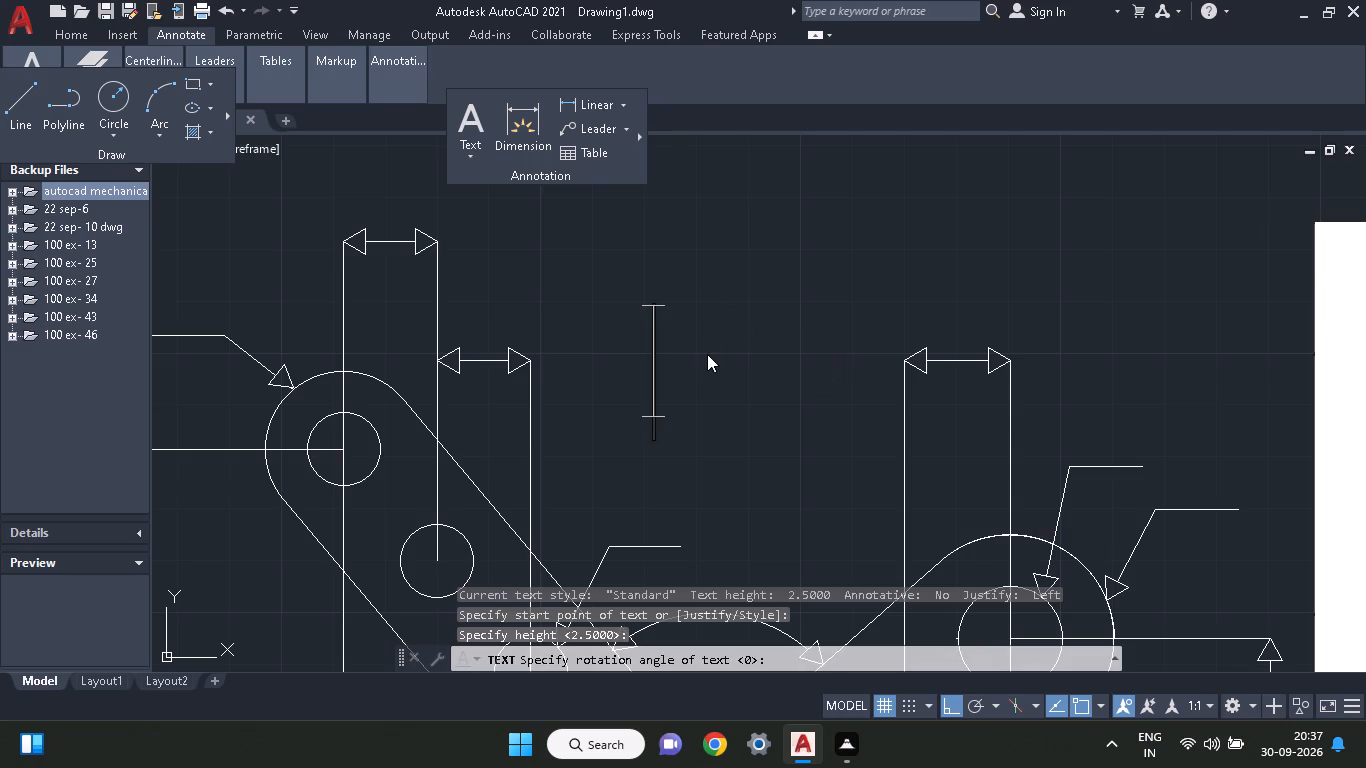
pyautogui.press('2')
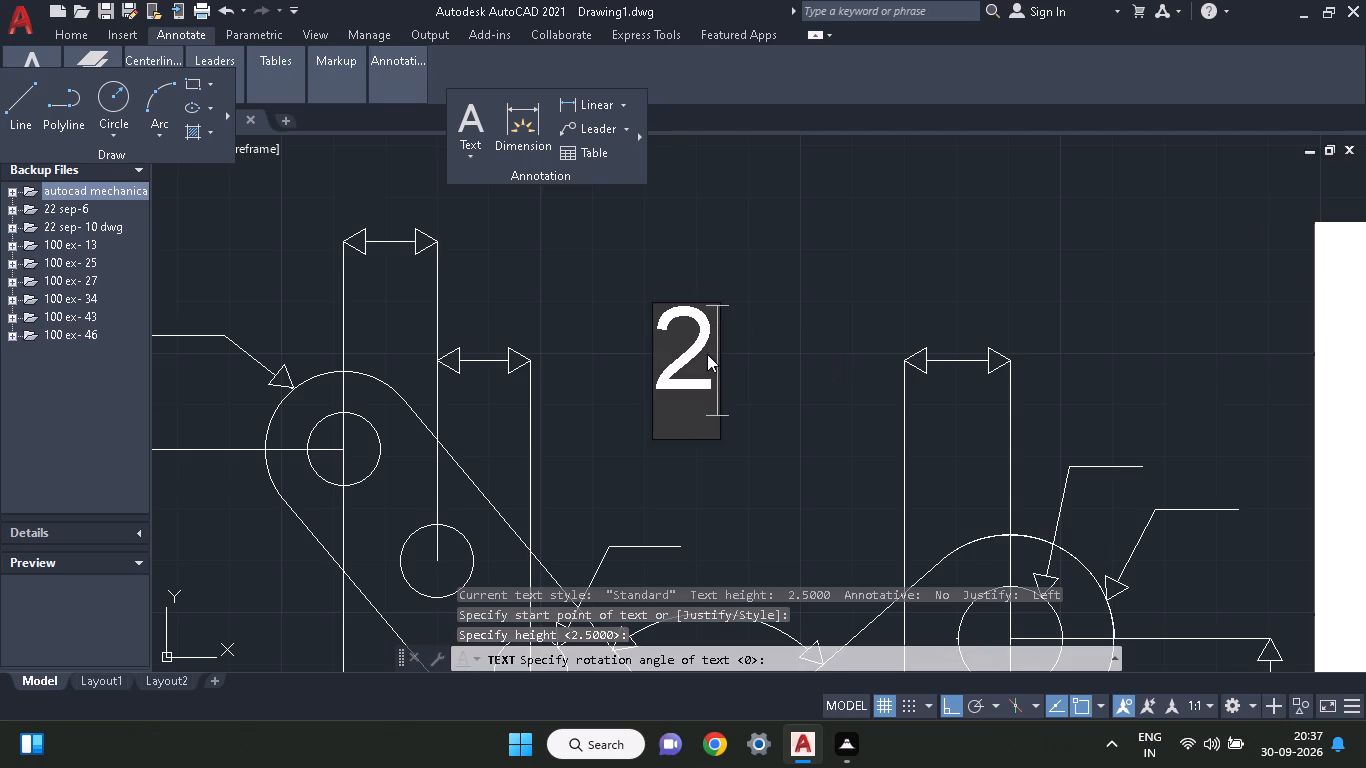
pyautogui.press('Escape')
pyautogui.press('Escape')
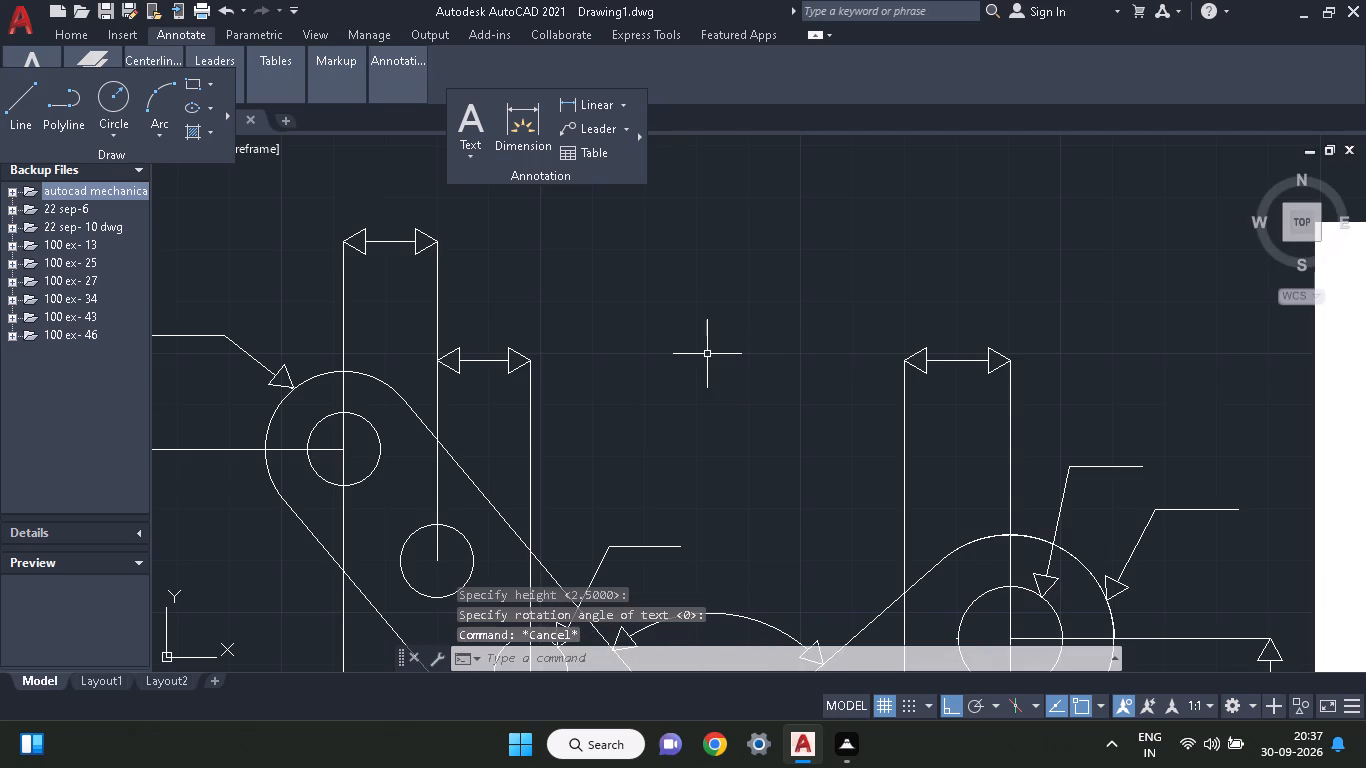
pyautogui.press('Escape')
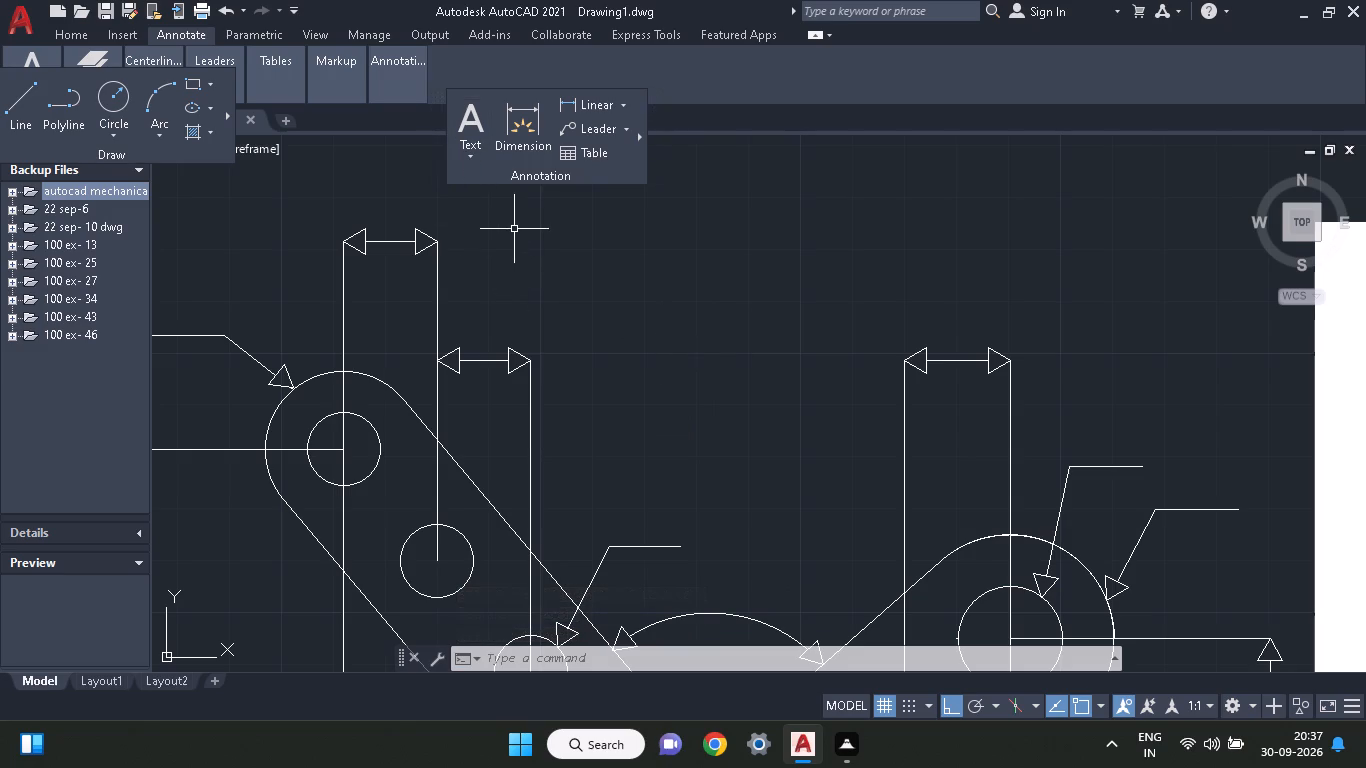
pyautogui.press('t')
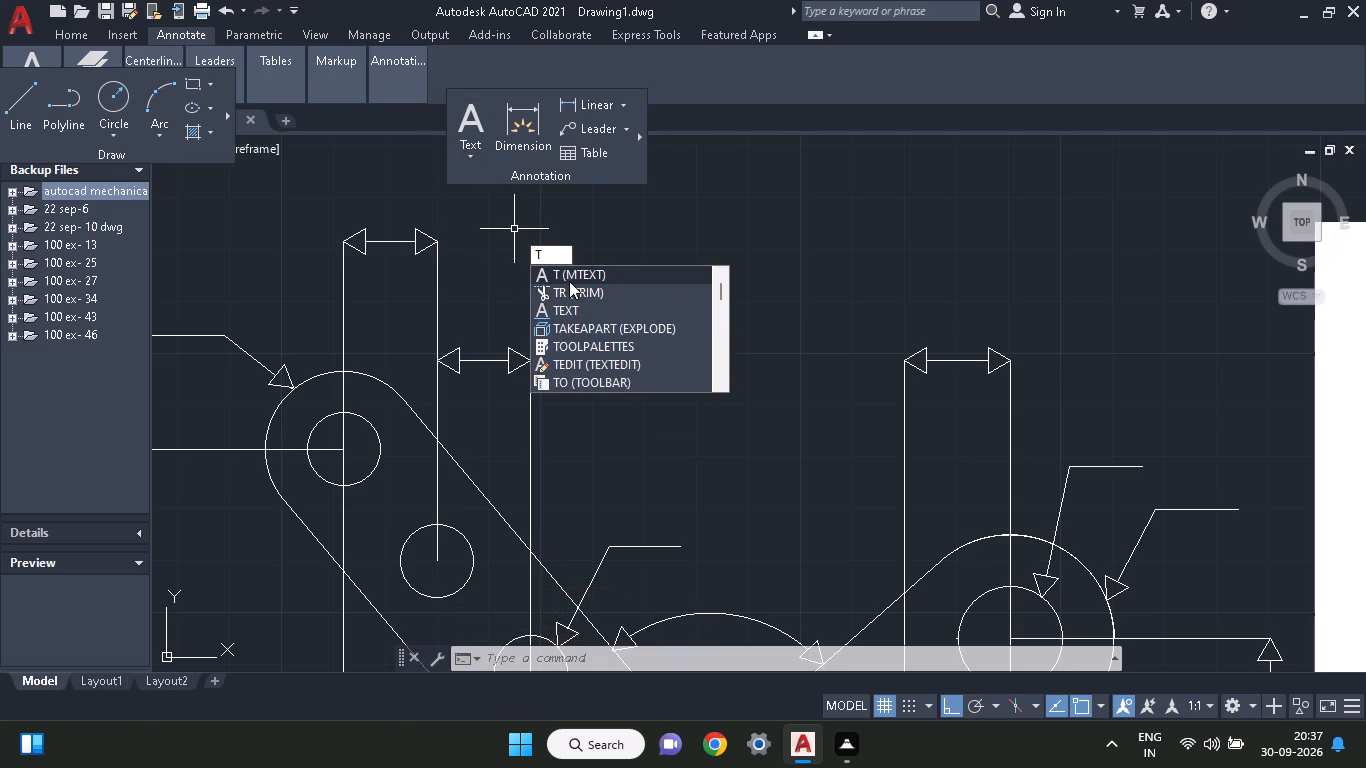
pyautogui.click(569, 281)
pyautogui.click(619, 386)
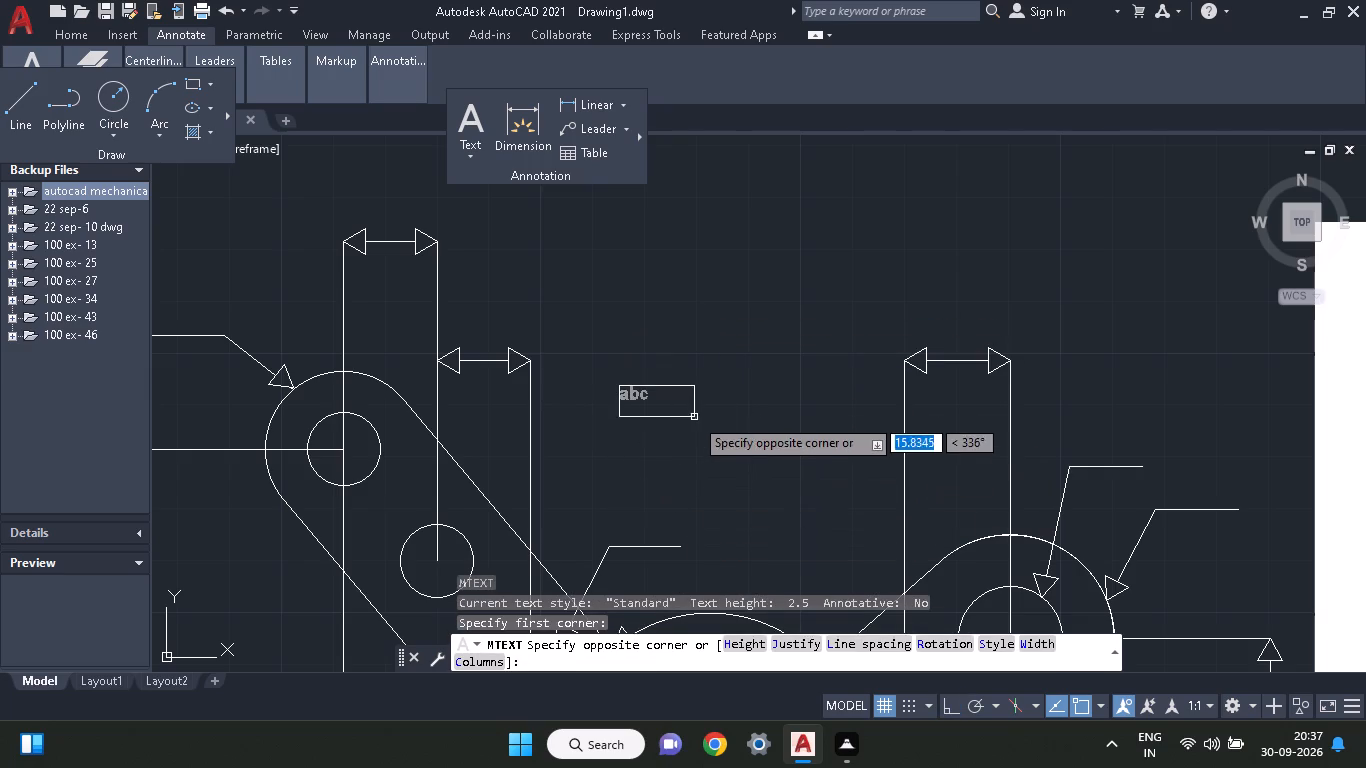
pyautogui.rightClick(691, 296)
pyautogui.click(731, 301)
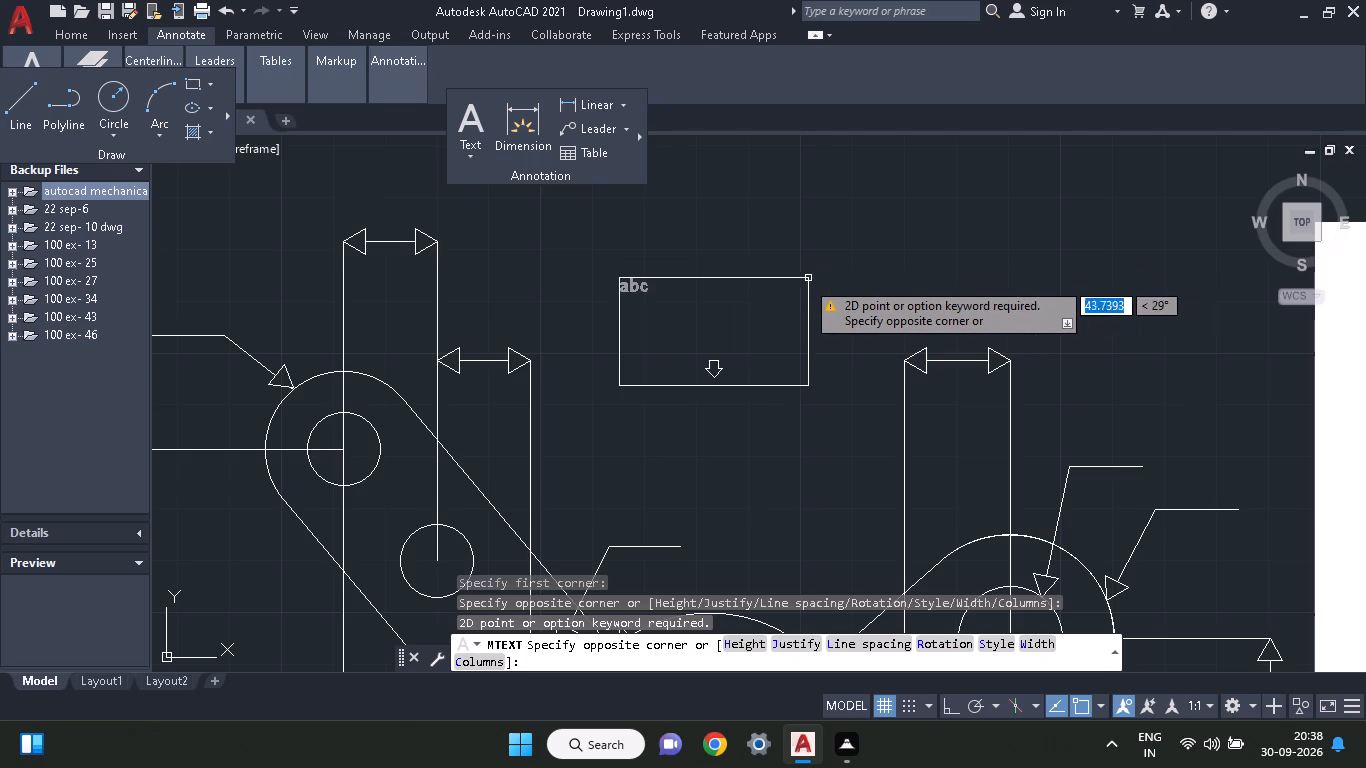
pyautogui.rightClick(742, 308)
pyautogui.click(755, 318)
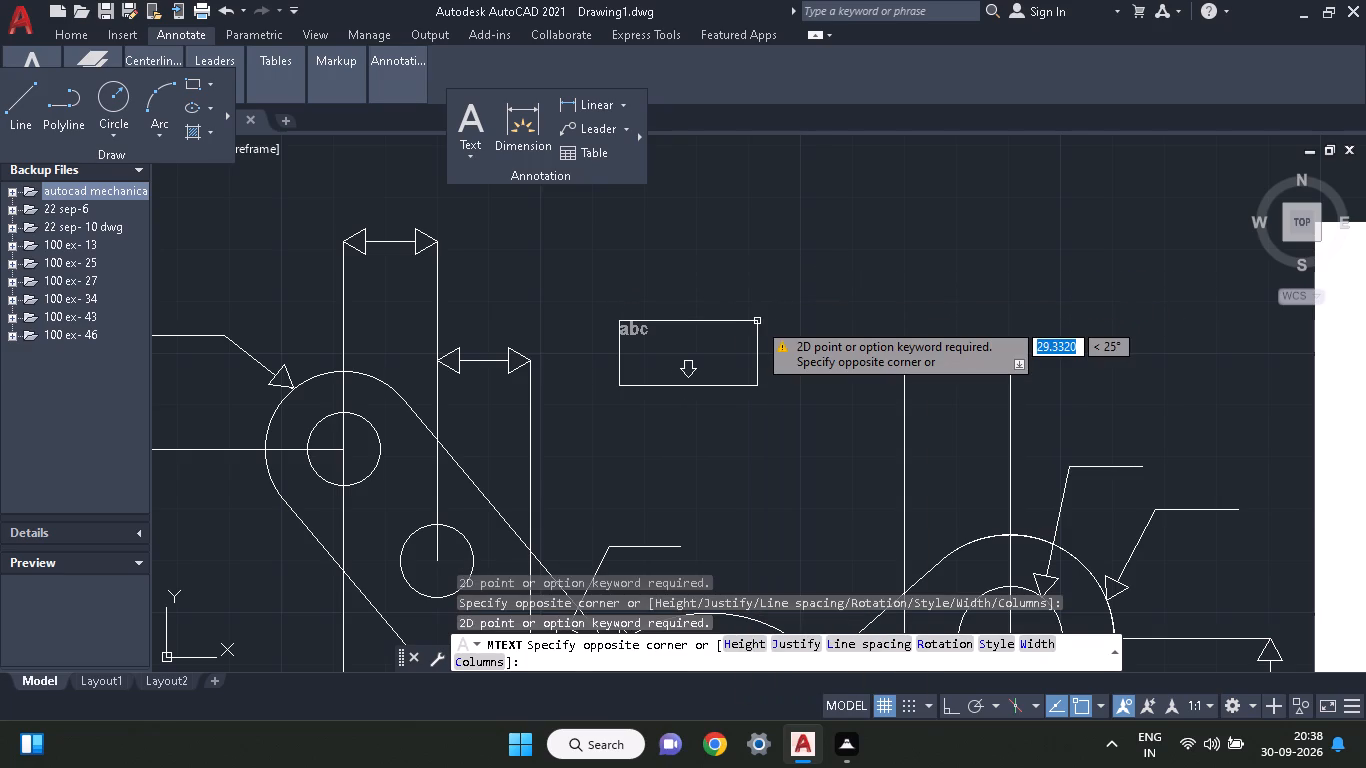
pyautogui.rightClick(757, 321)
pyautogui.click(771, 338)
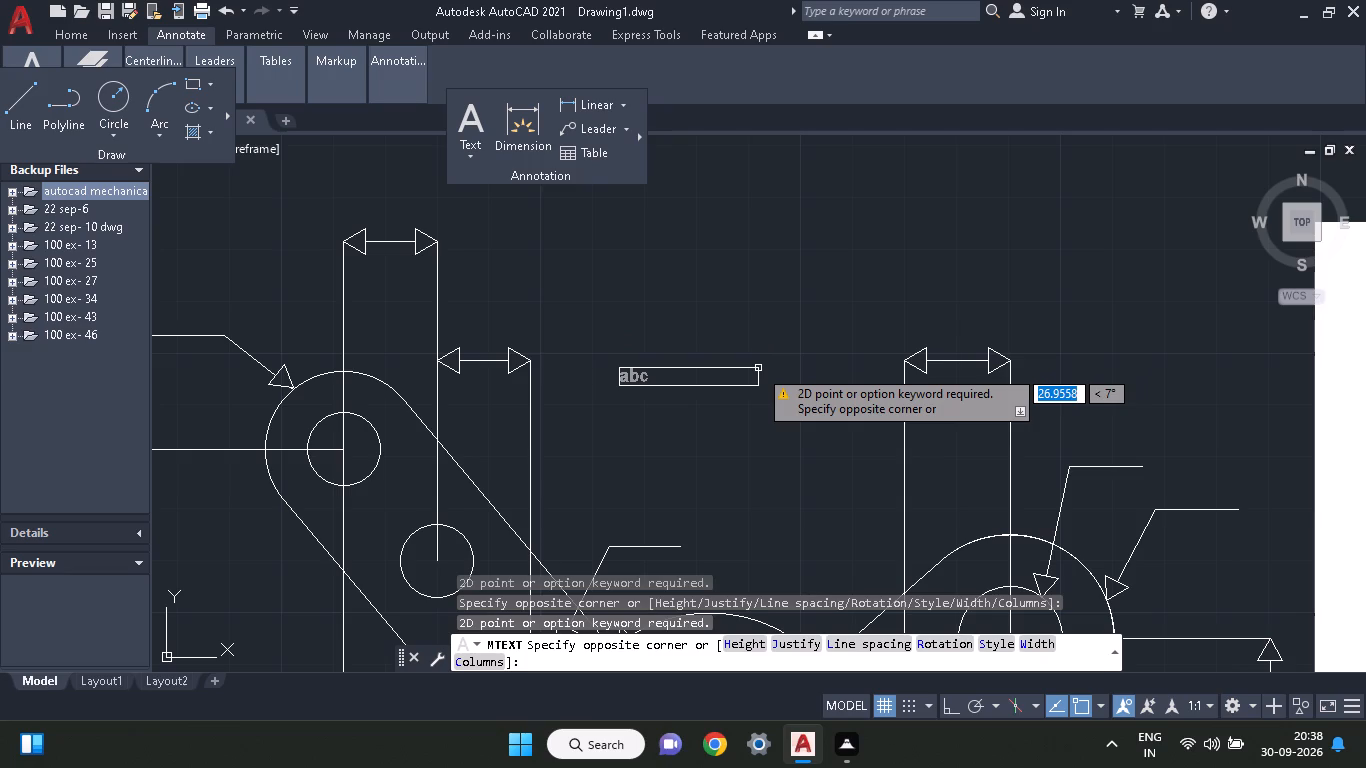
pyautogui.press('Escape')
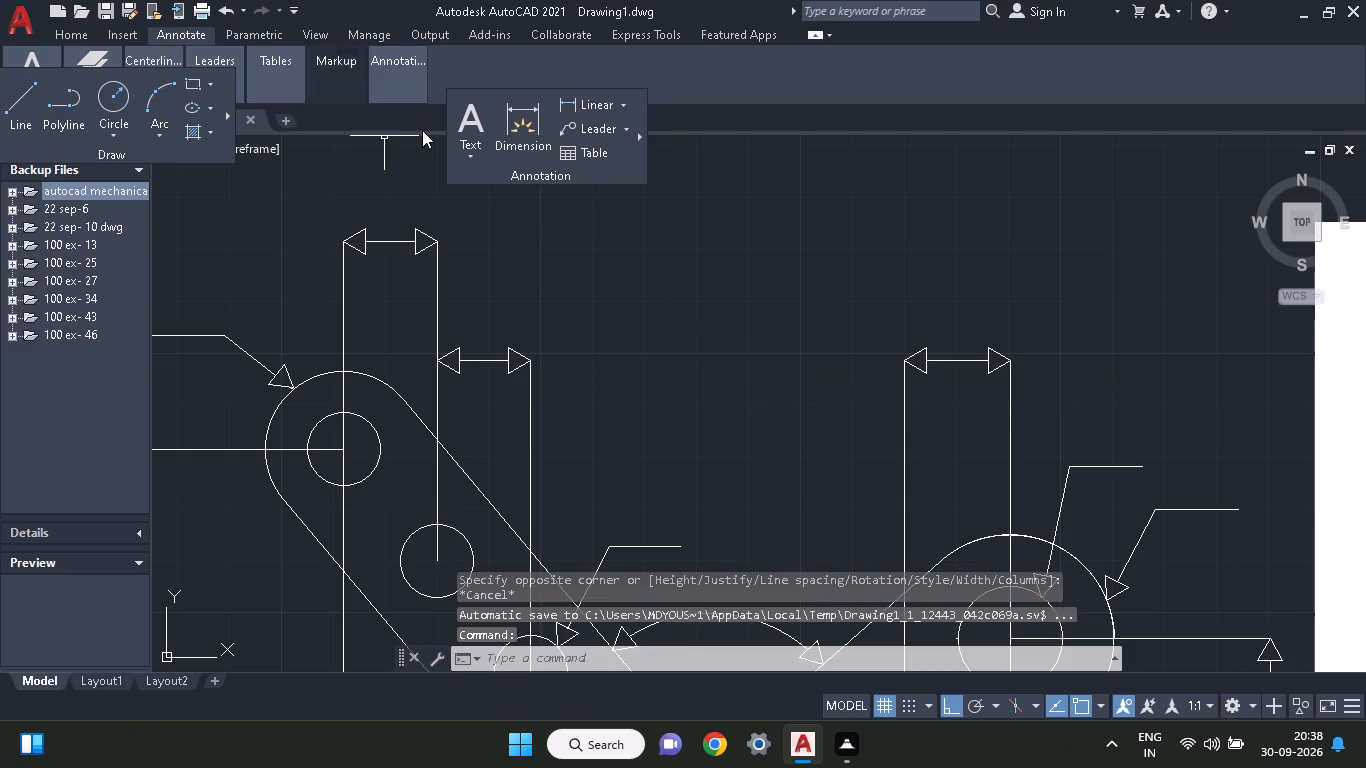
# Add multiline text reading 22 in the empty area above the V, between the two arms' upper dimension arrows.
pyautogui.click(455, 121)
pyautogui.click(667, 327)
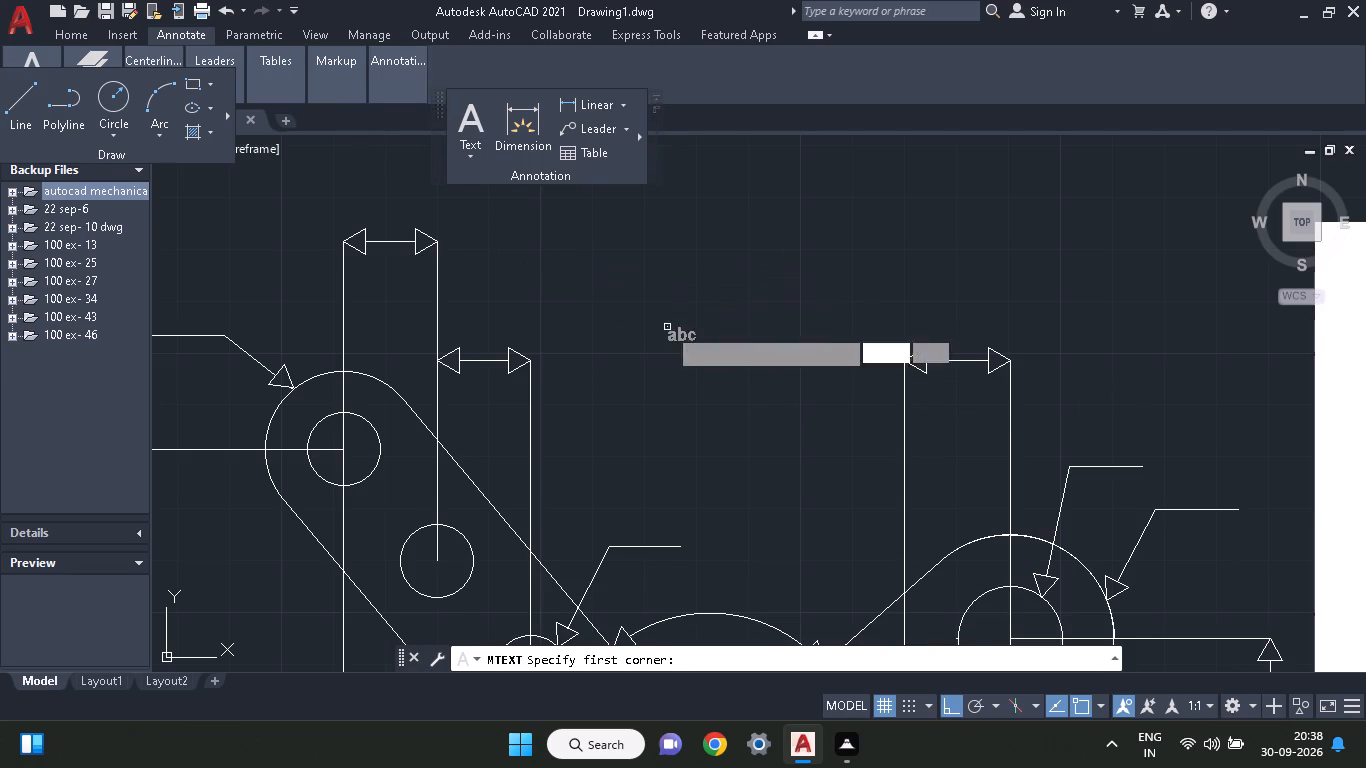
pyautogui.click(744, 231)
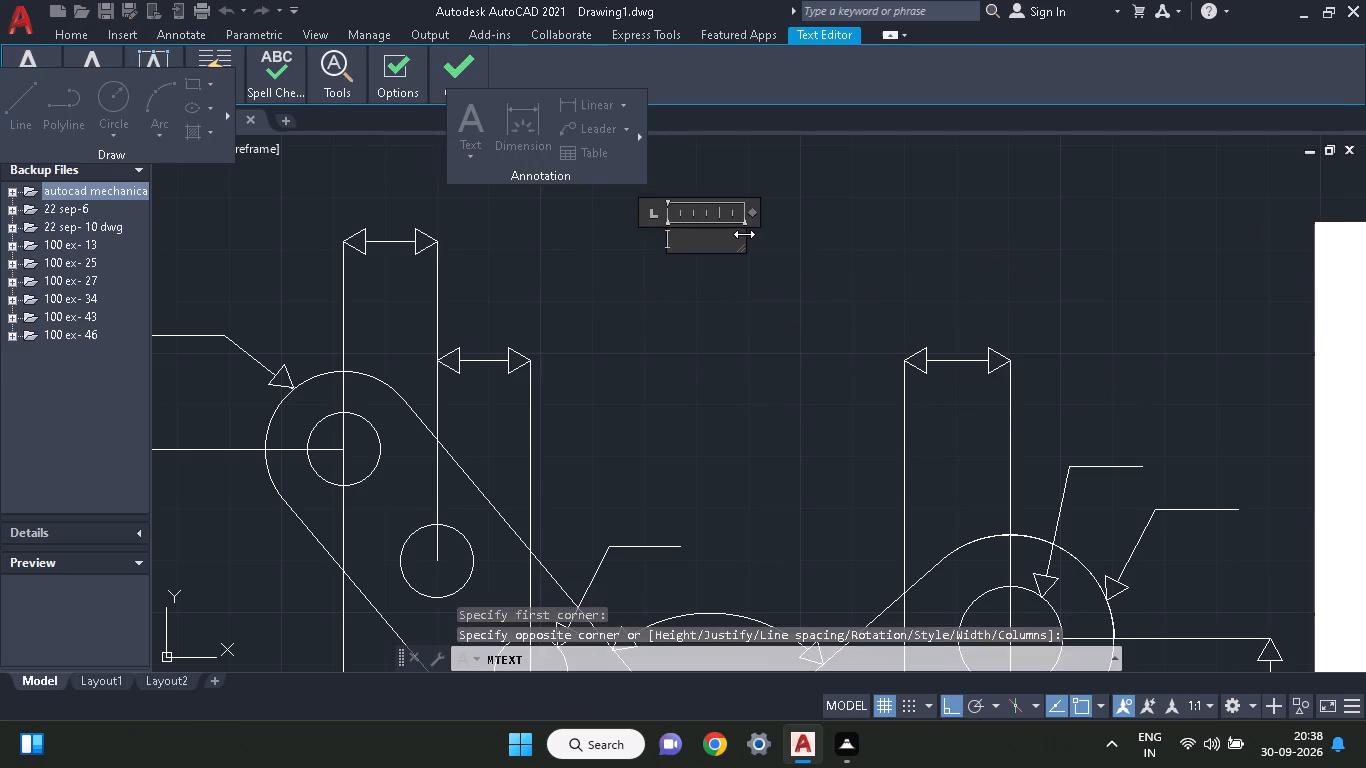
pyautogui.press('2')
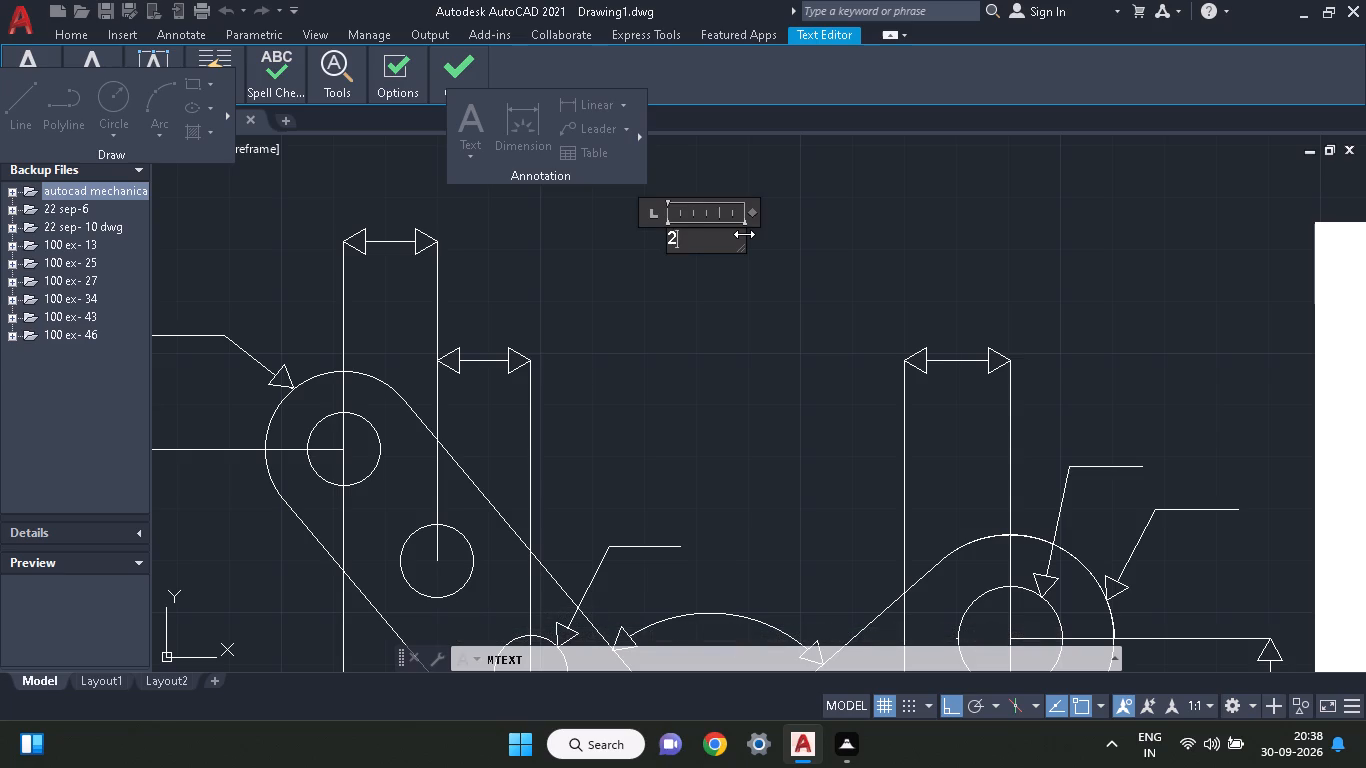
pyautogui.press('2')
pyautogui.press('Return')
pyautogui.press('BackSpace')
pyautogui.moveTo(763, 286); pyautogui.dragTo(768, 301)
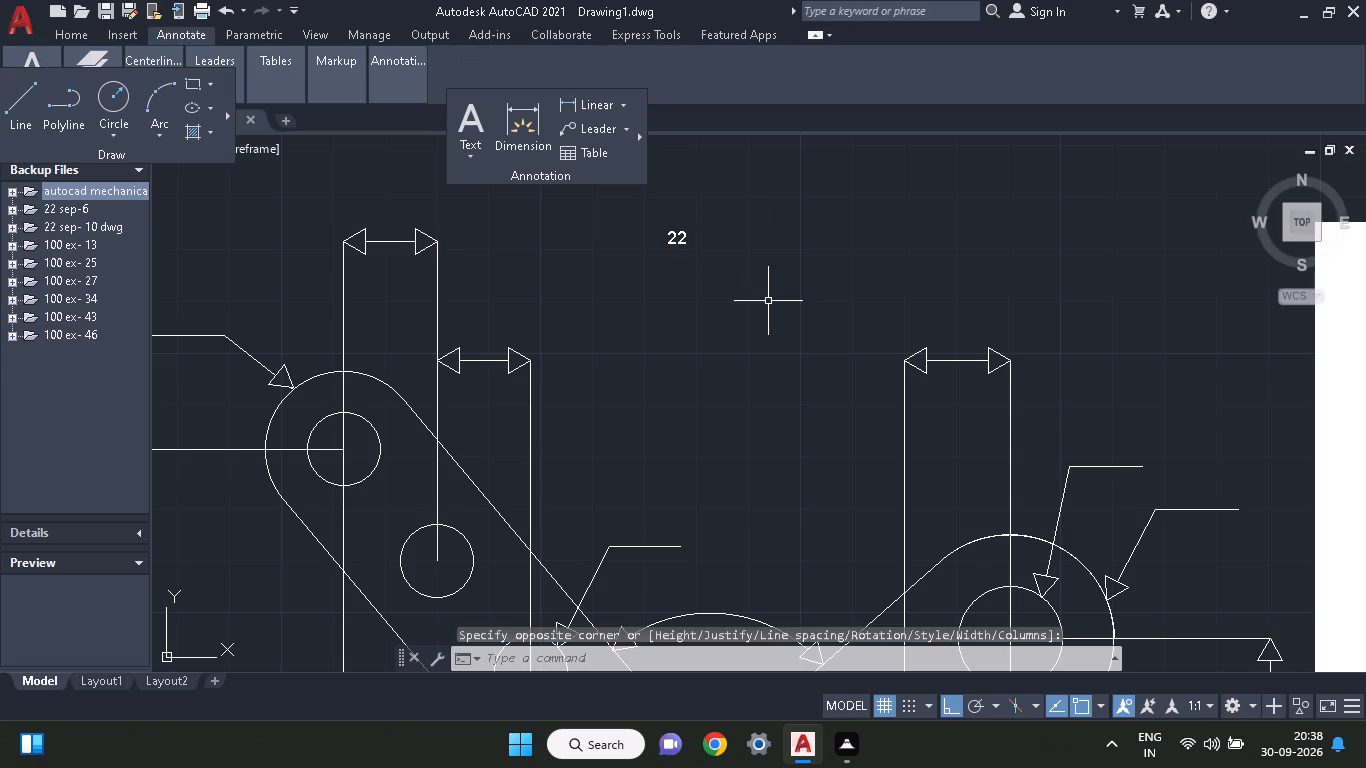
# Narrow the text frame of the 22 label to fit closely around its digits.
pyautogui.click(681, 238)
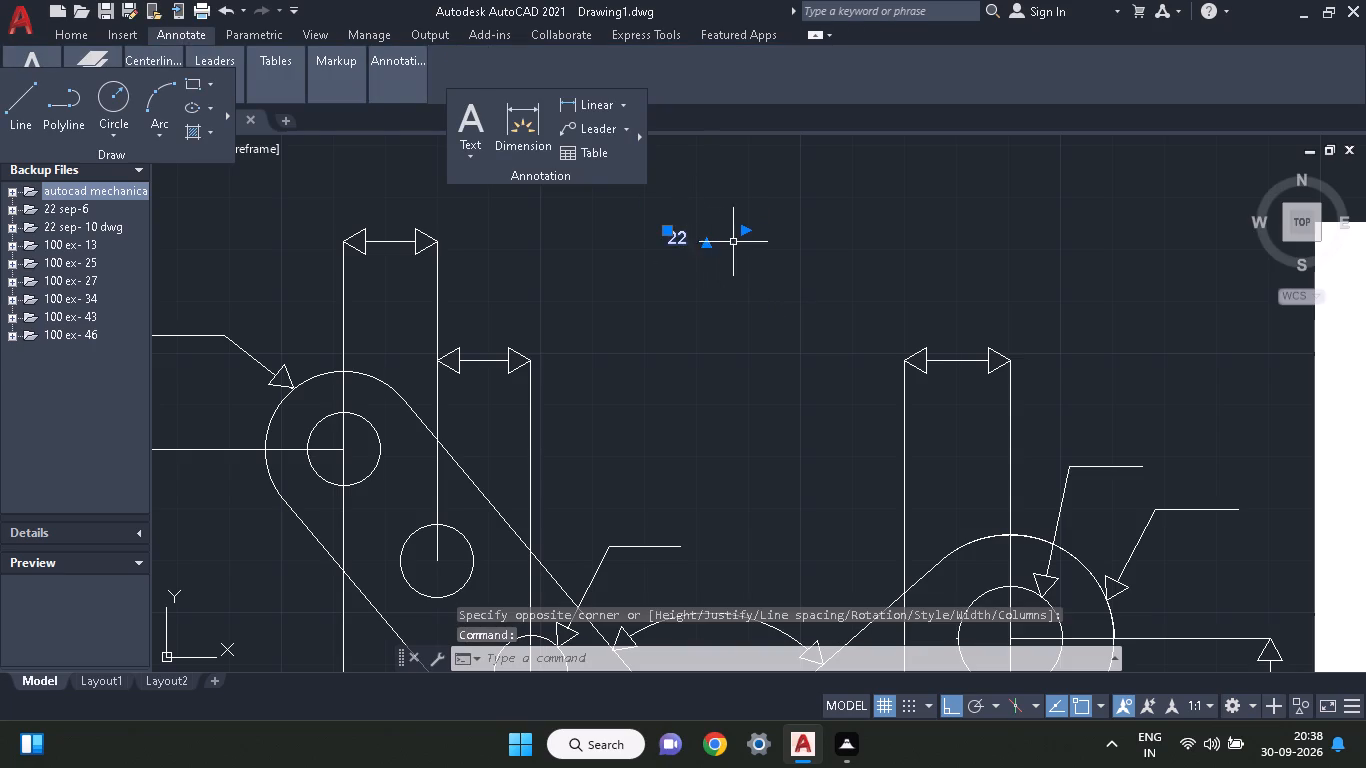
pyautogui.click(745, 236)
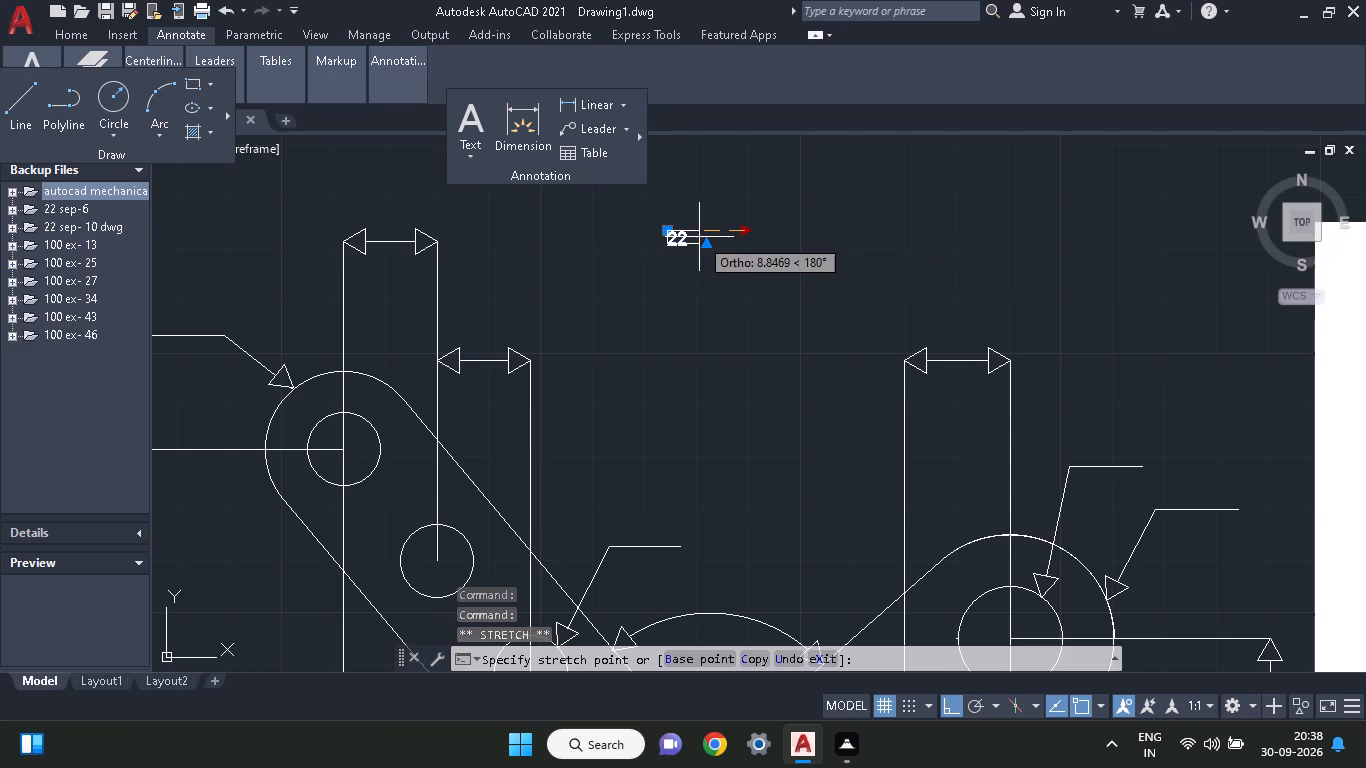
pyautogui.click(686, 235)
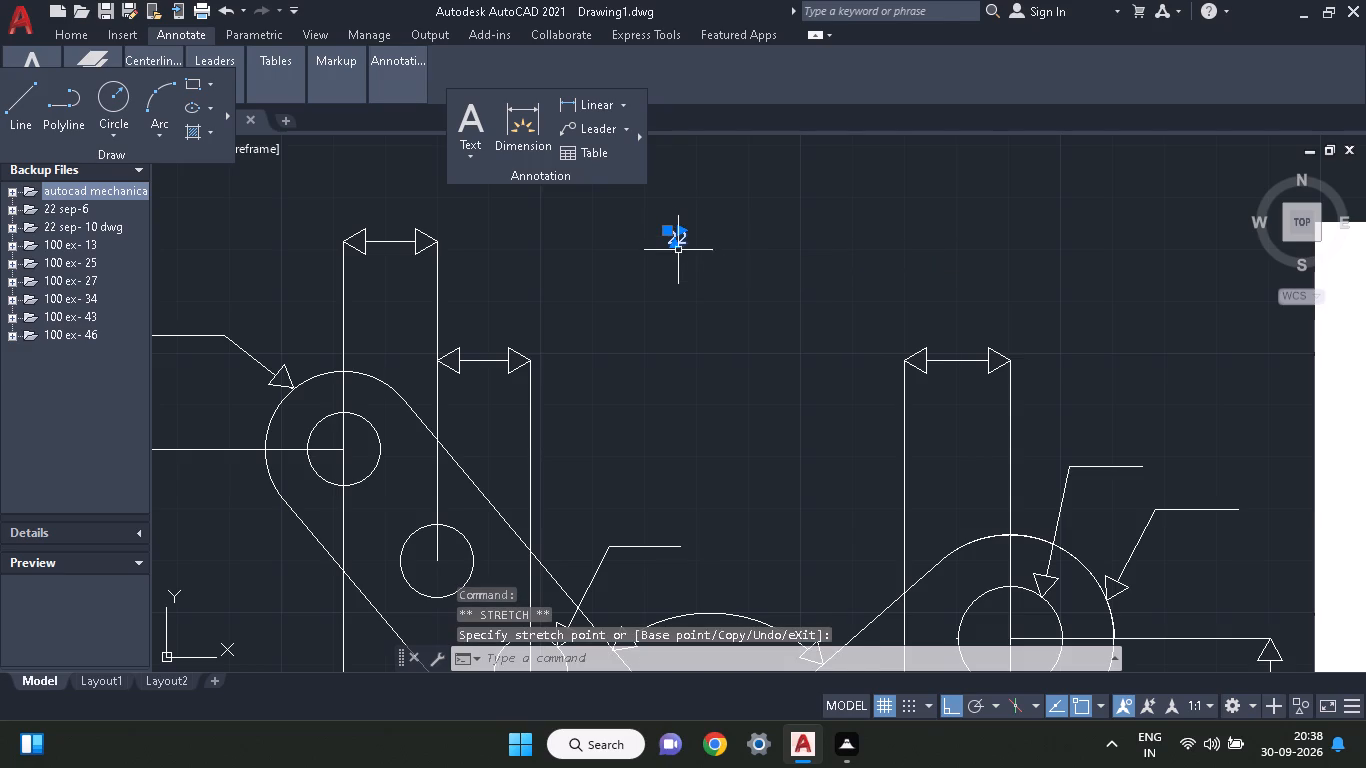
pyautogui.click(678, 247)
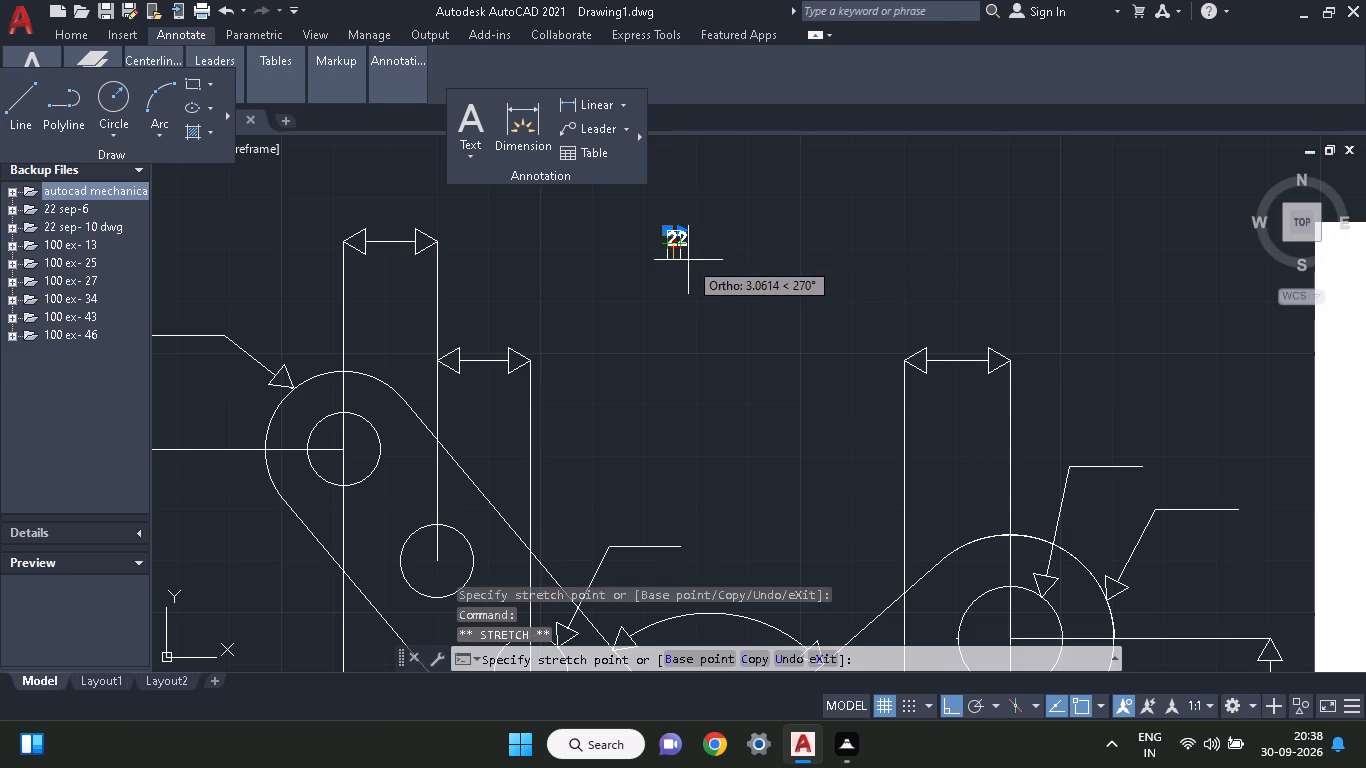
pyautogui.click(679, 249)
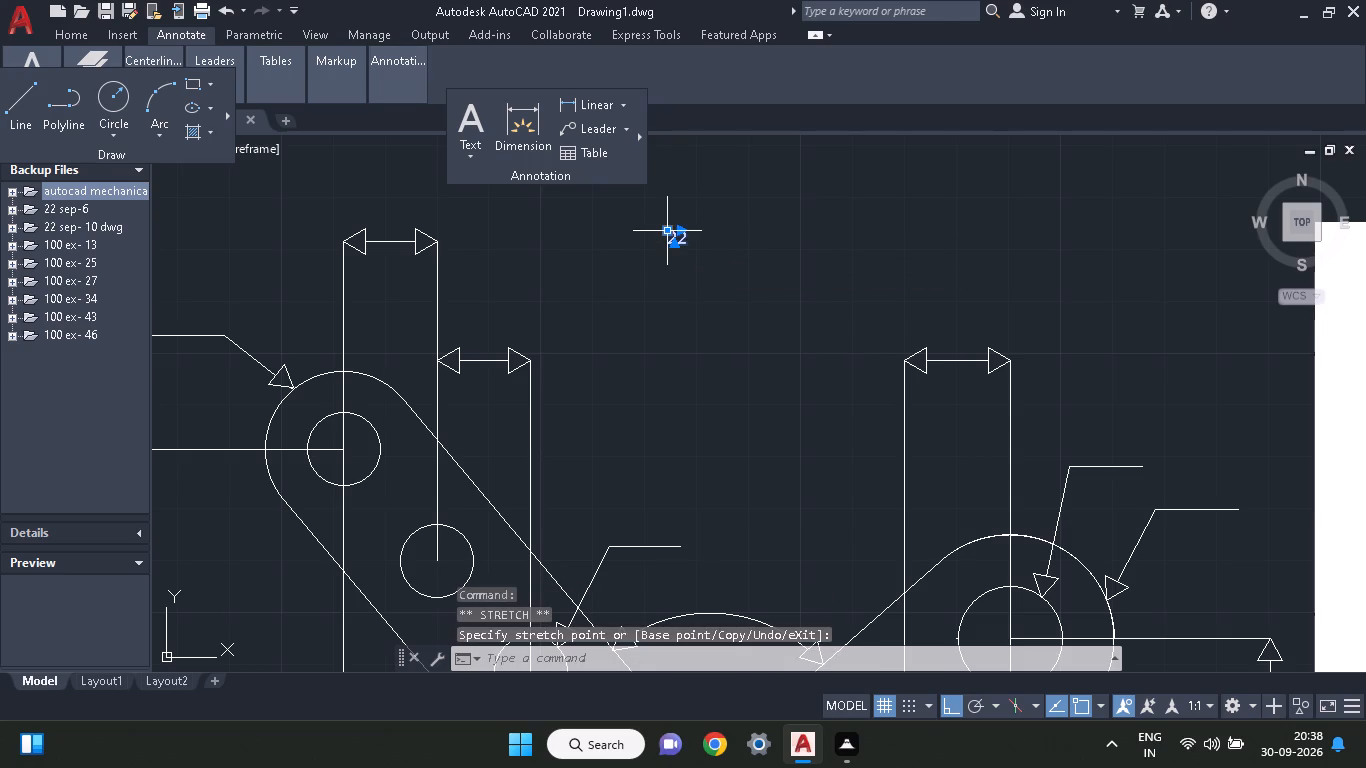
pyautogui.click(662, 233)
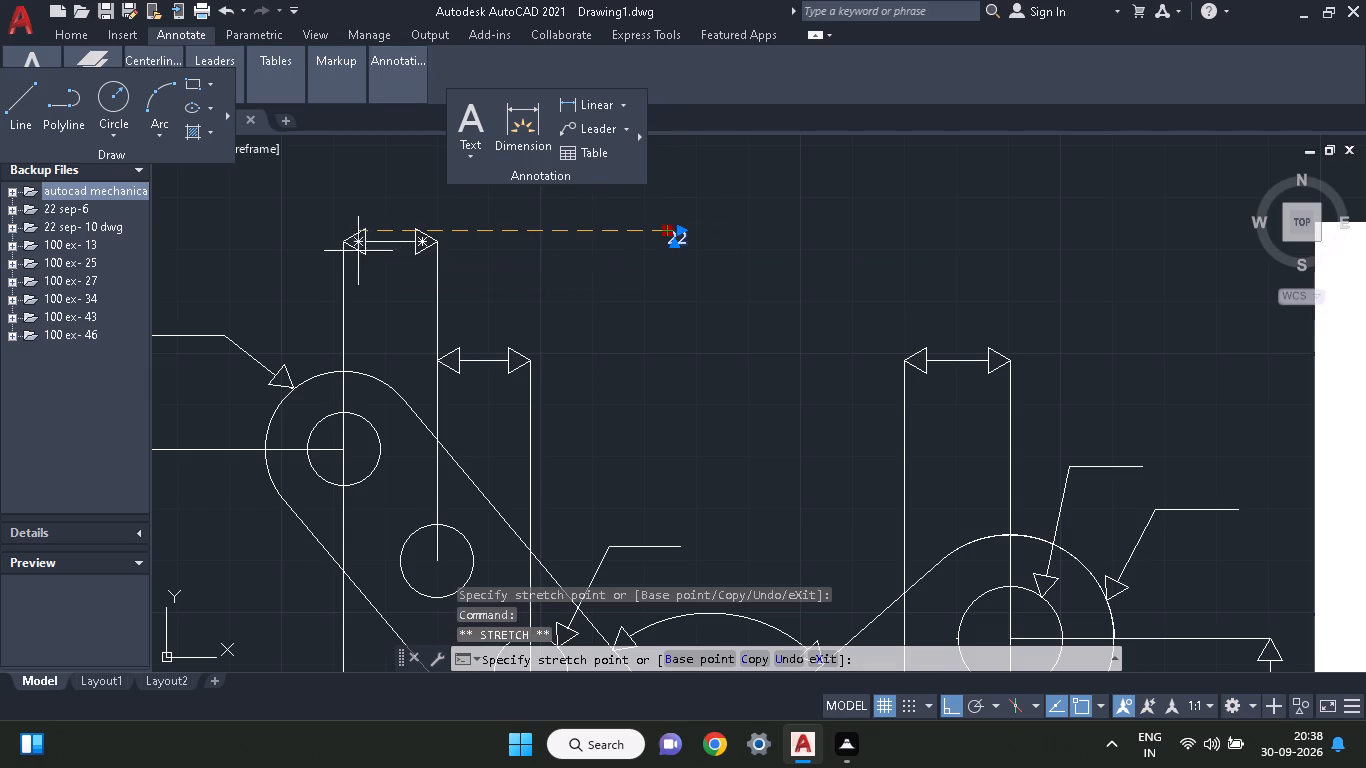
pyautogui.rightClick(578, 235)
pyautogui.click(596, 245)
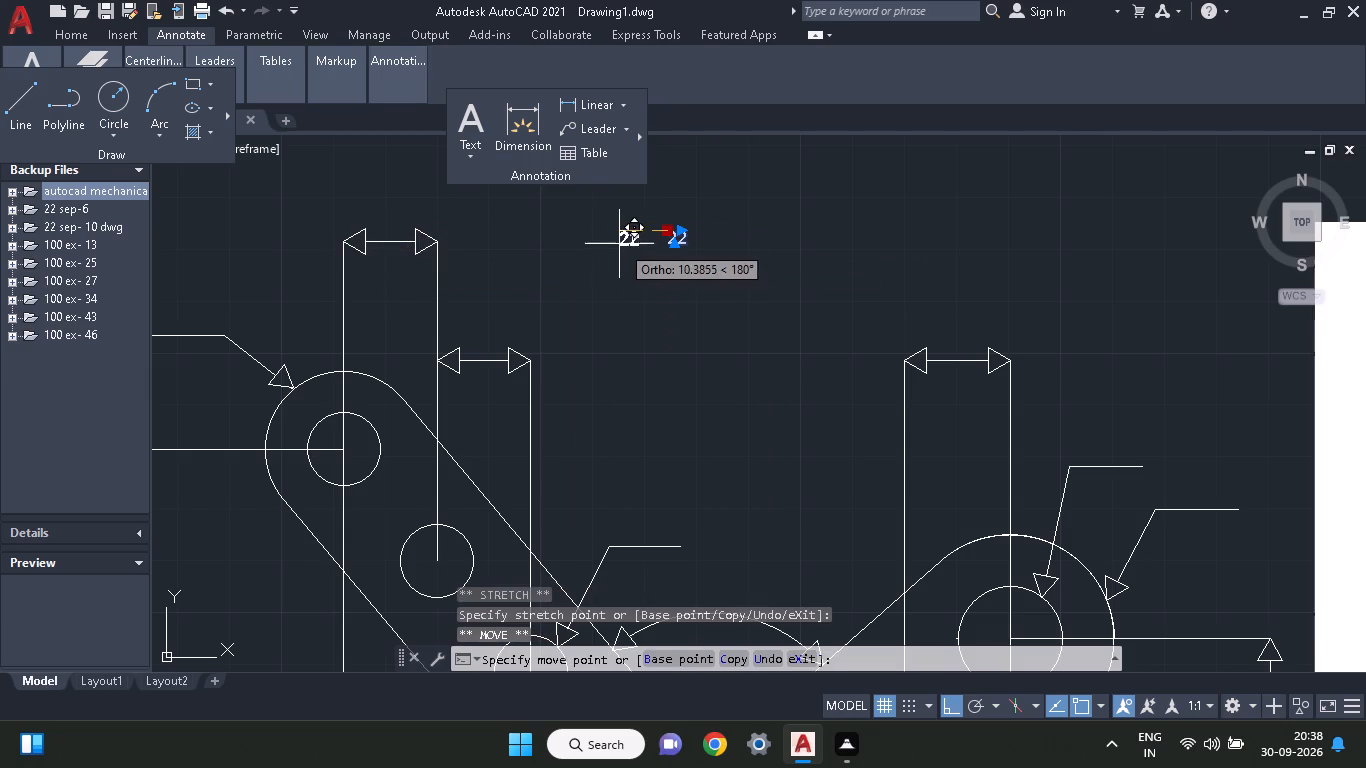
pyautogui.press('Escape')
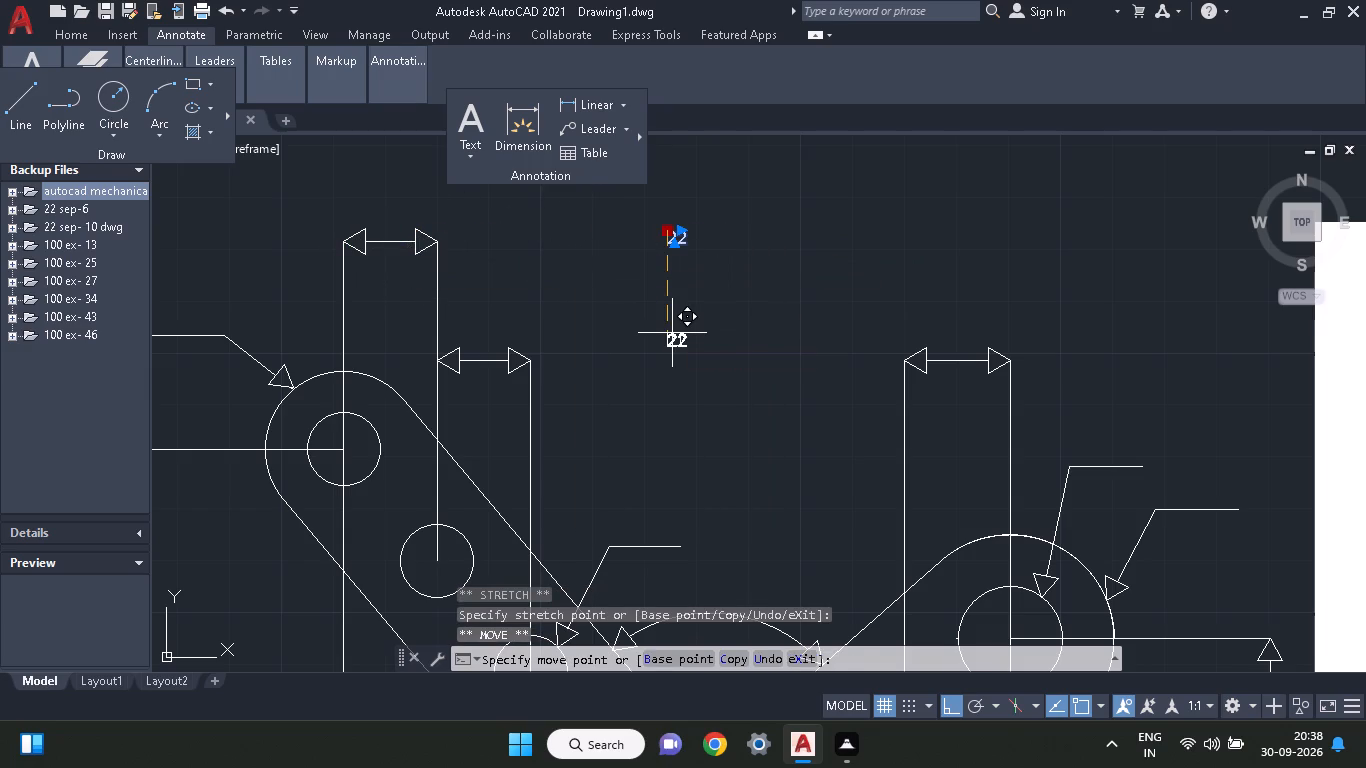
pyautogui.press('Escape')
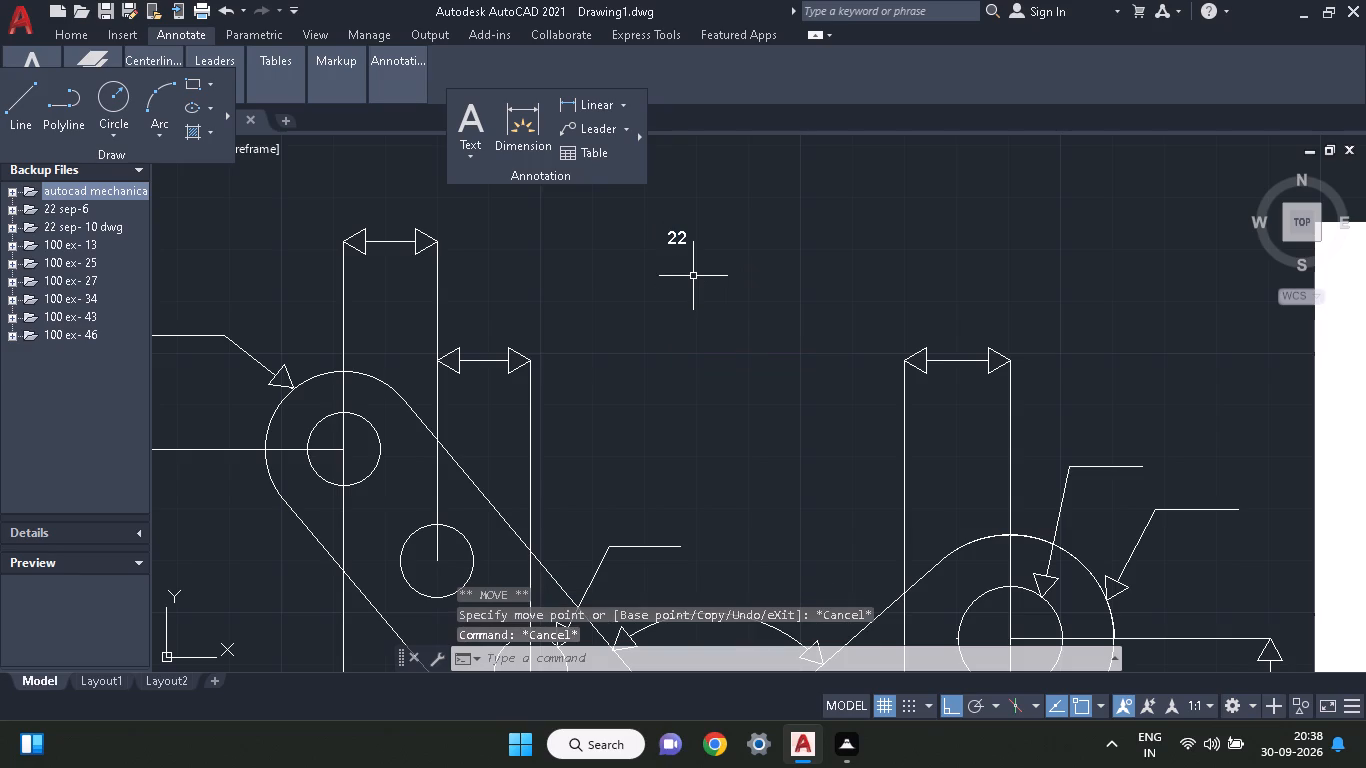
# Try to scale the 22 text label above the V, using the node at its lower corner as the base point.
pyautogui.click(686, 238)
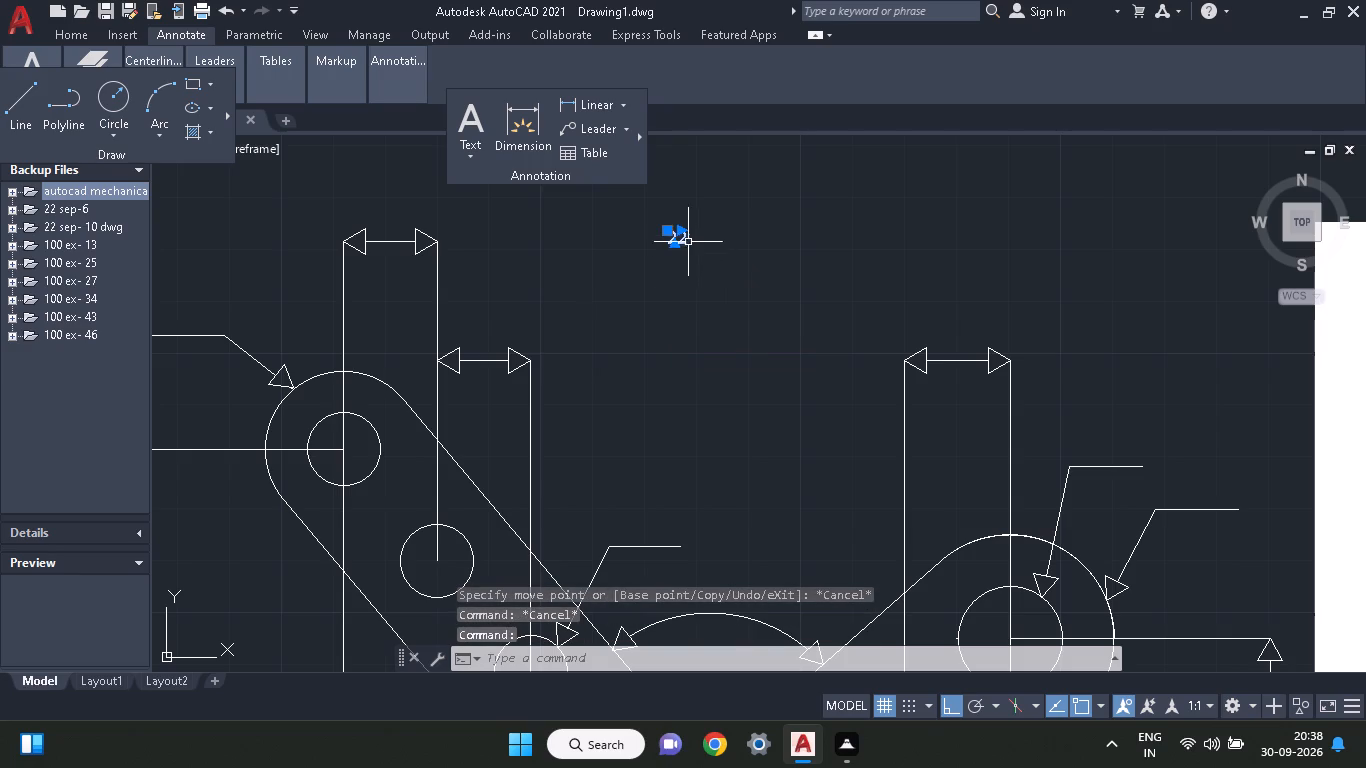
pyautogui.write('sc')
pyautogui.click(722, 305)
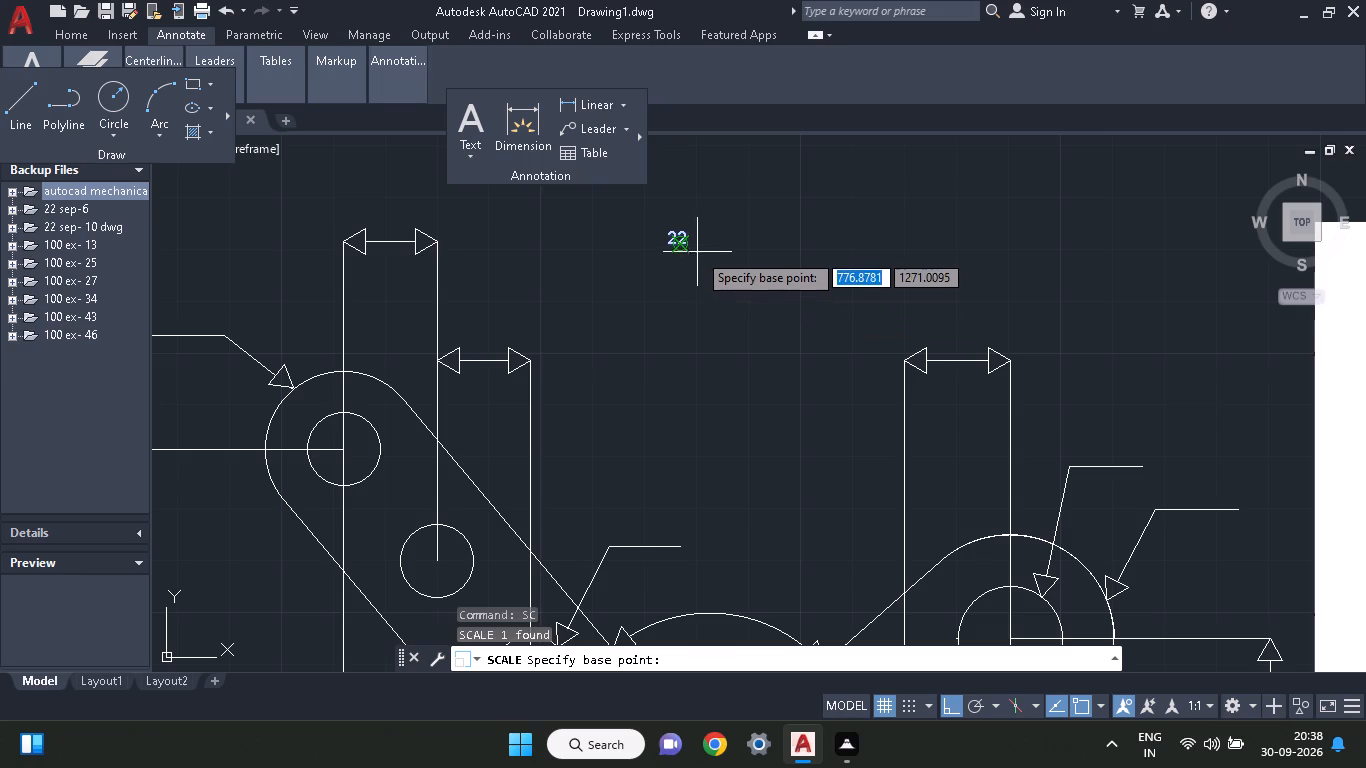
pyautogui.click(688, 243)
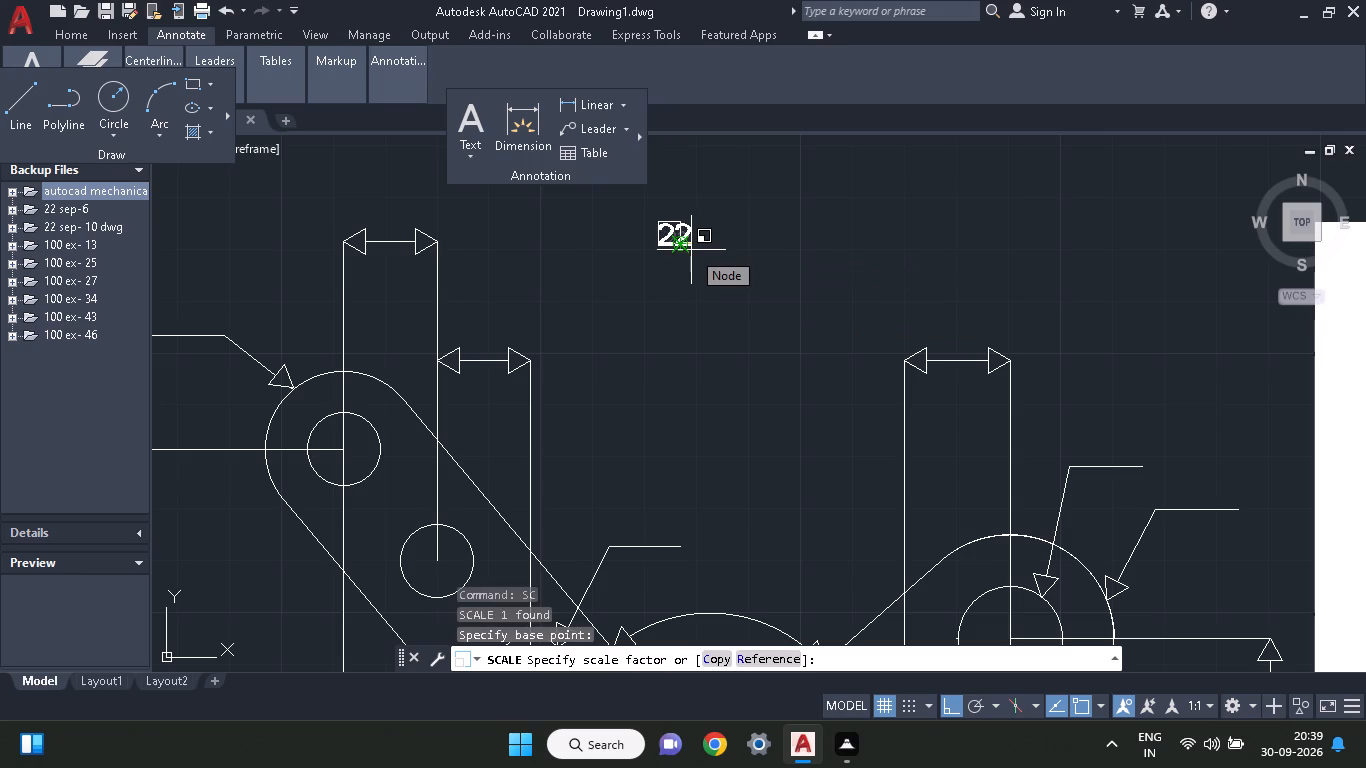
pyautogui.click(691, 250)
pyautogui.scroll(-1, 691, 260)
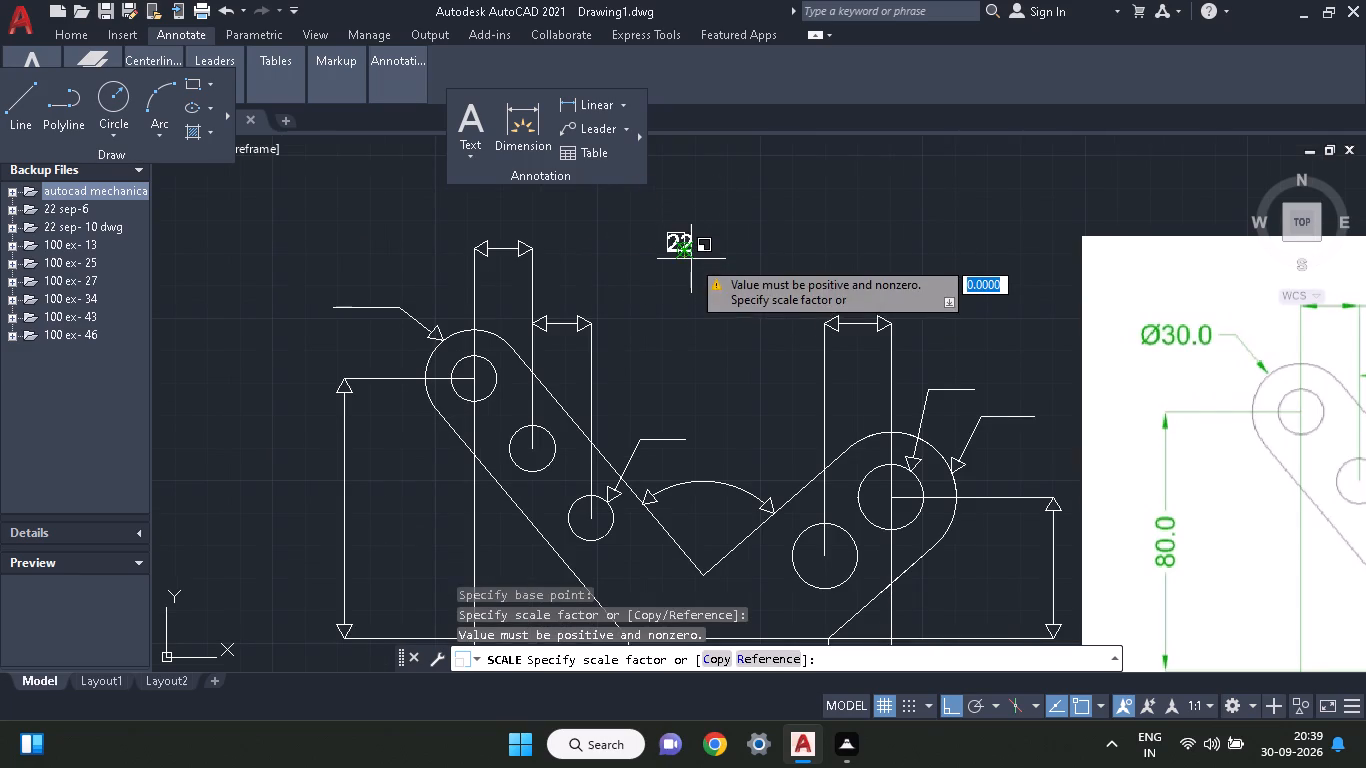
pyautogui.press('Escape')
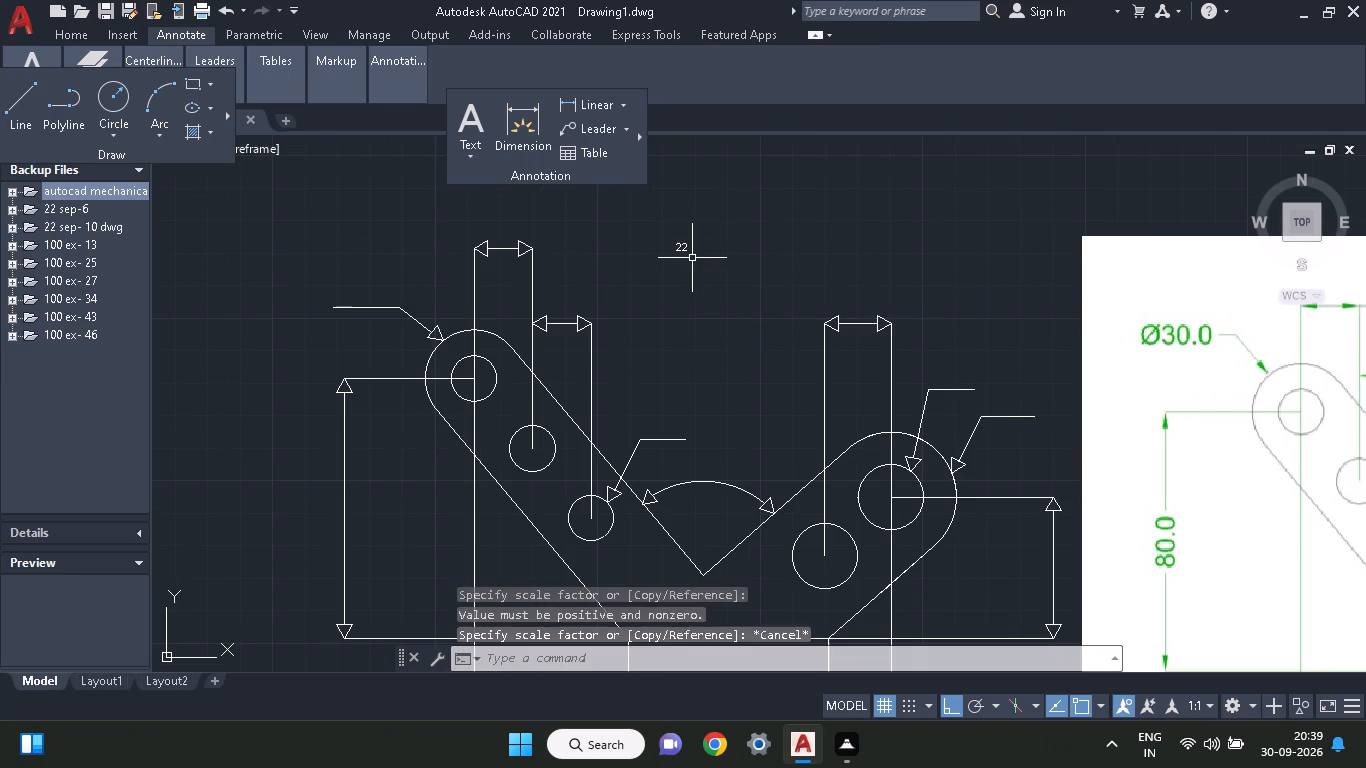
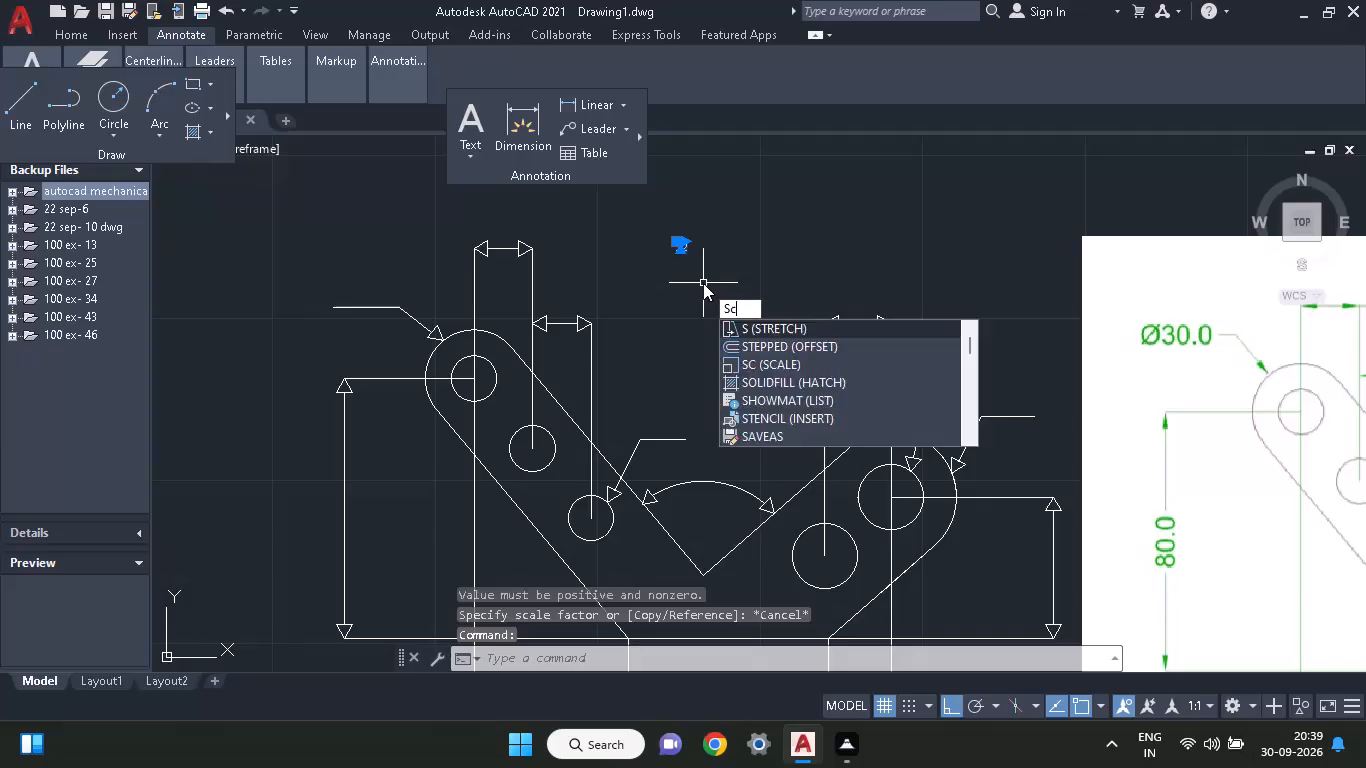
# Enlarge the 22 text label above the V with Scale, using a base point at its lower corner.
pyautogui.click(754, 325)
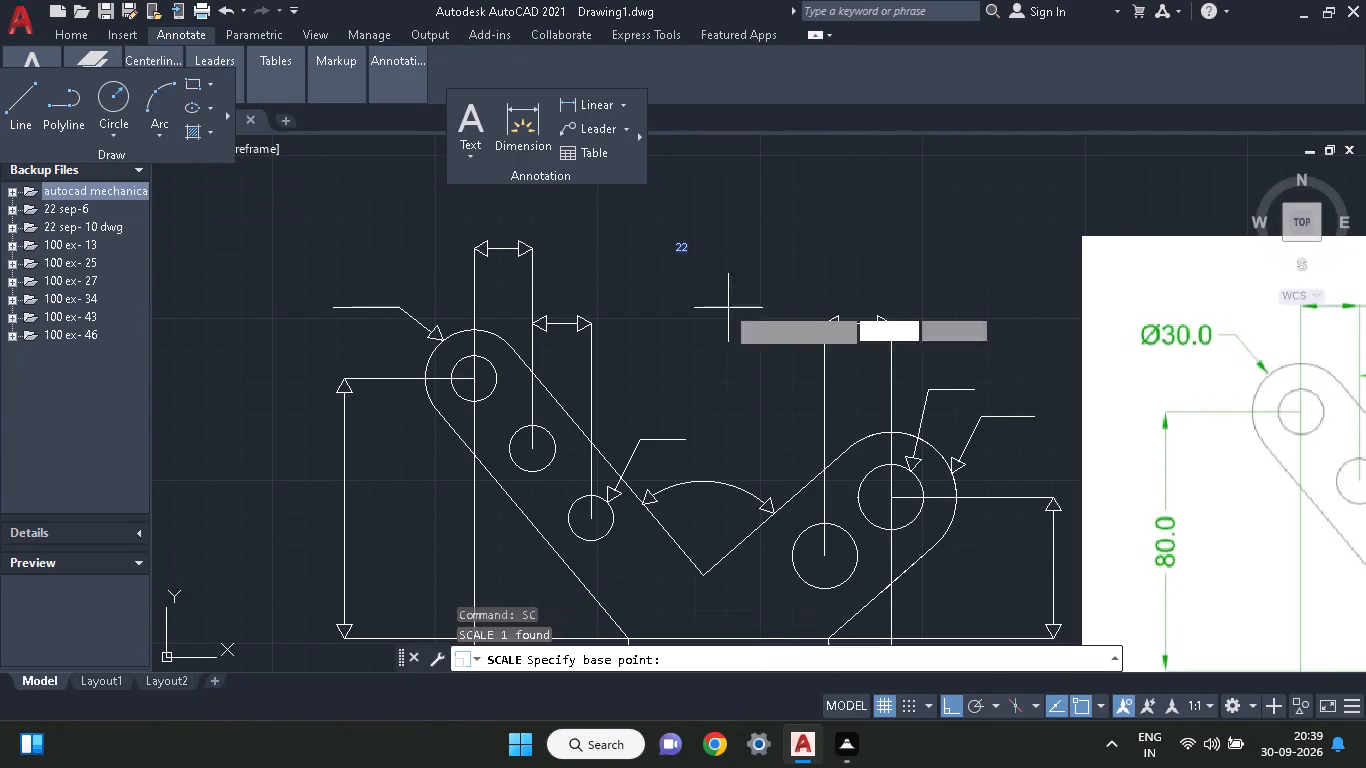
pyautogui.click(690, 251)
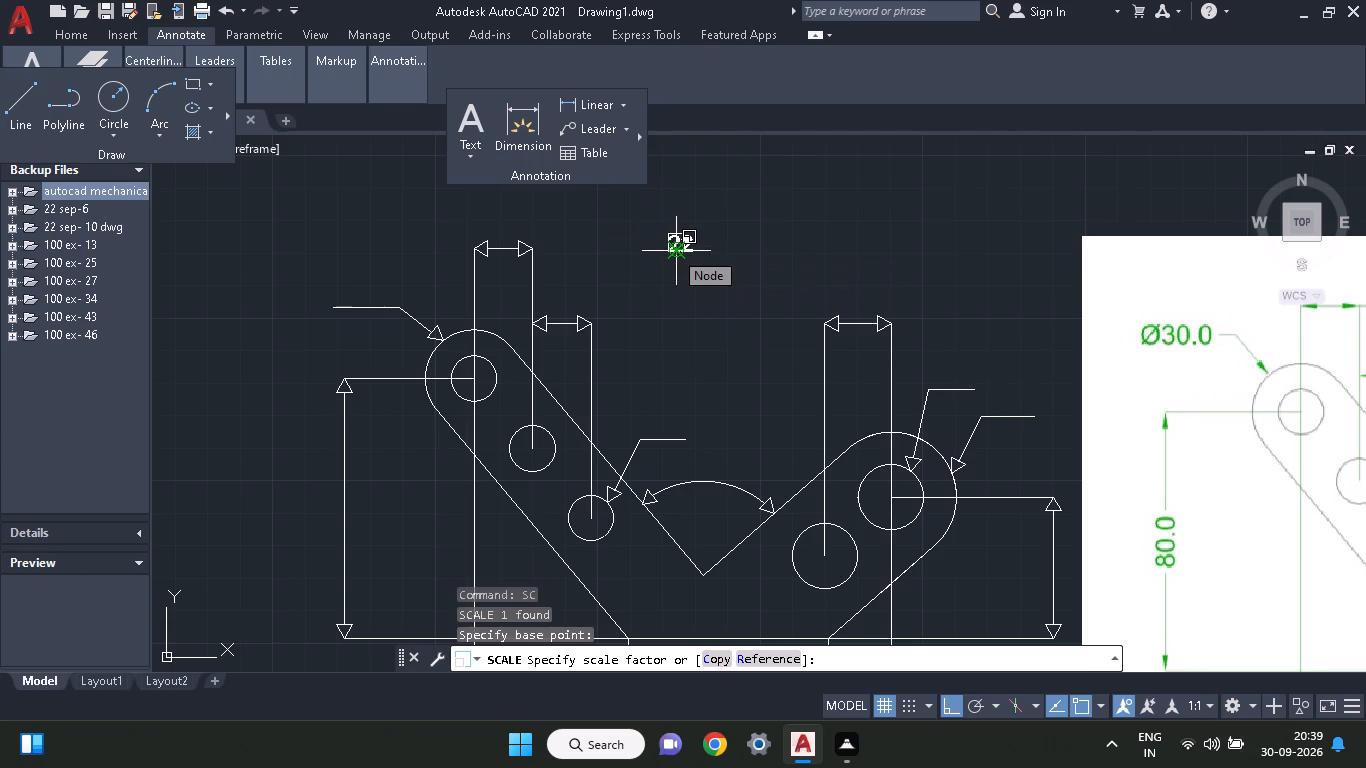
pyautogui.click(673, 250)
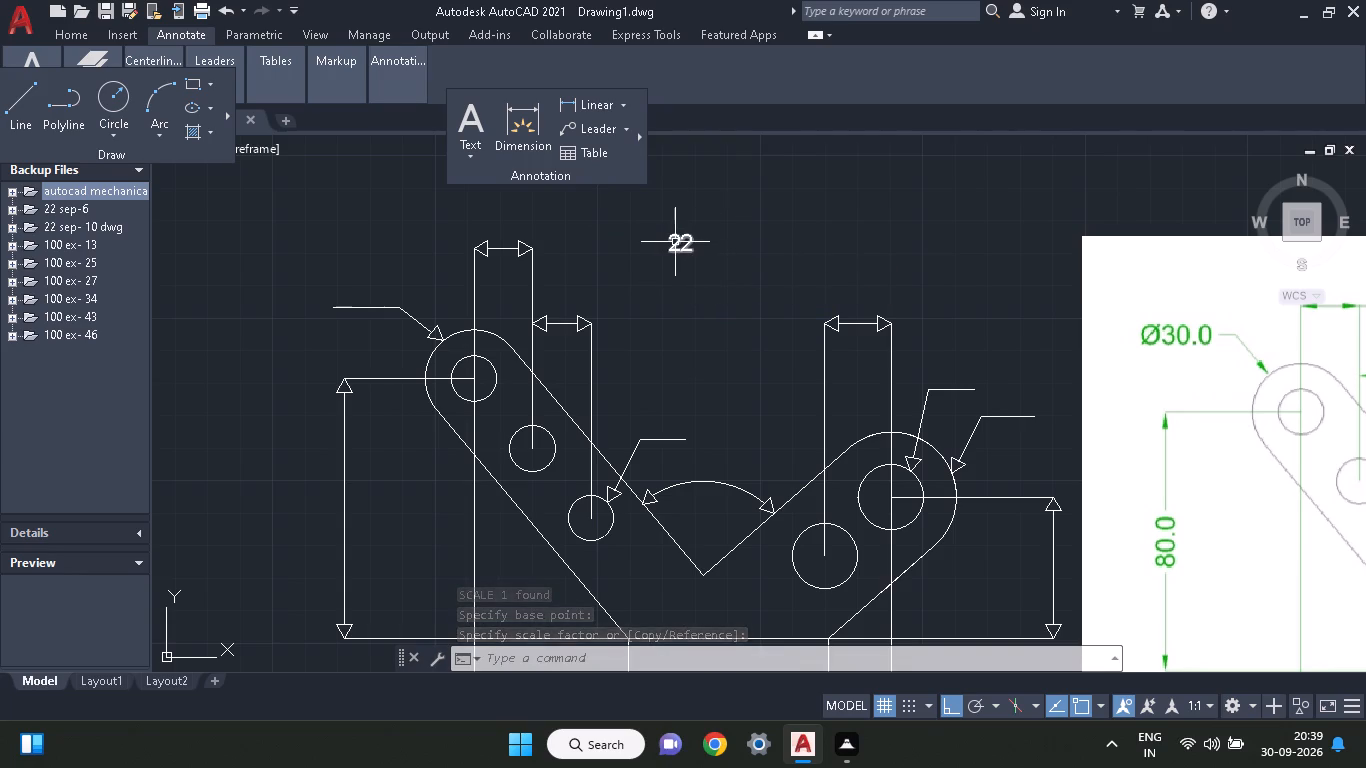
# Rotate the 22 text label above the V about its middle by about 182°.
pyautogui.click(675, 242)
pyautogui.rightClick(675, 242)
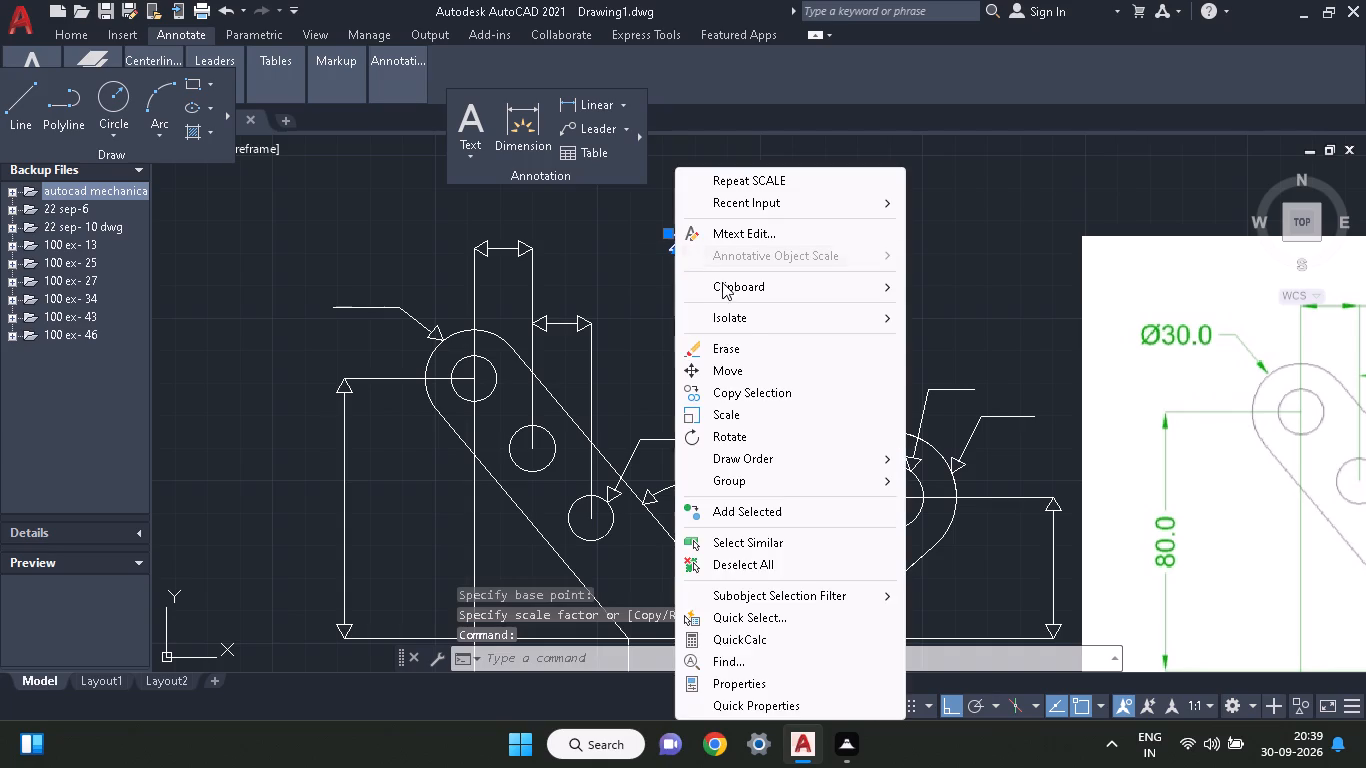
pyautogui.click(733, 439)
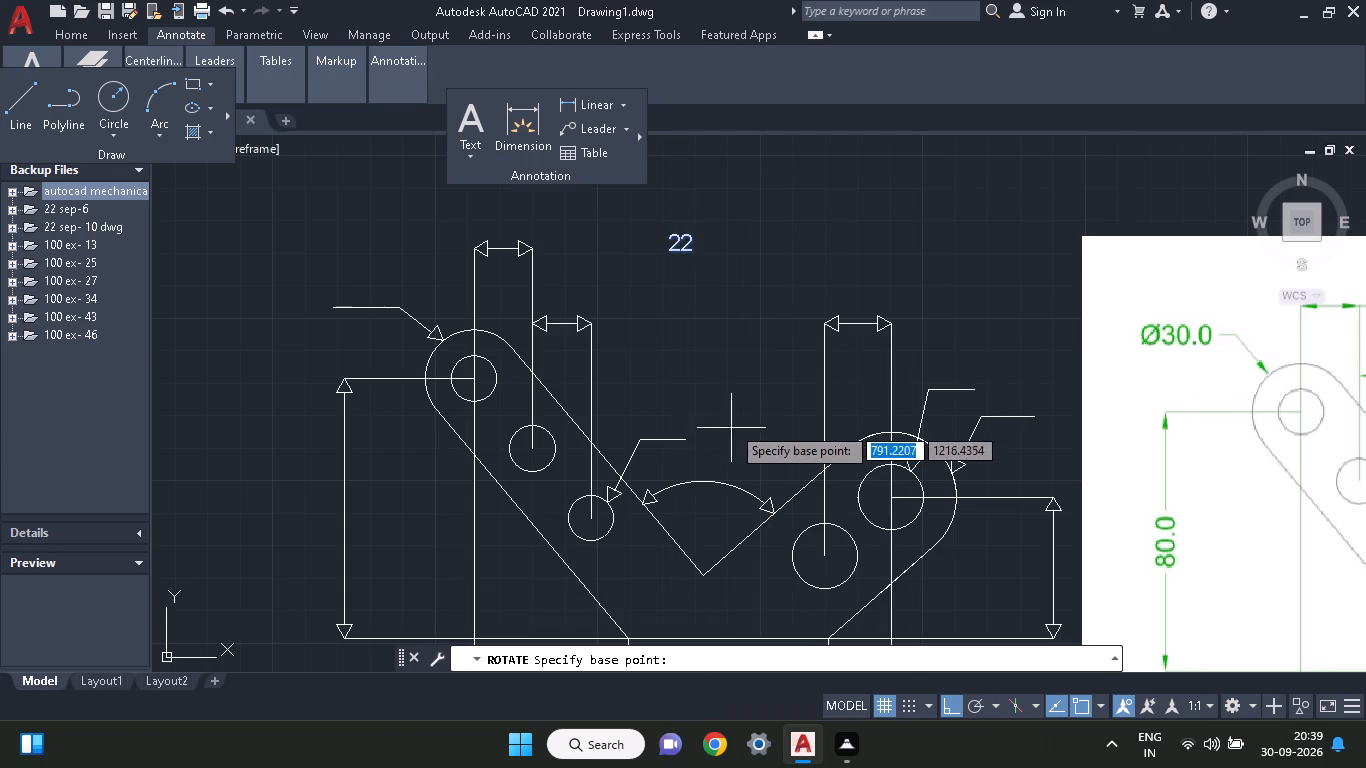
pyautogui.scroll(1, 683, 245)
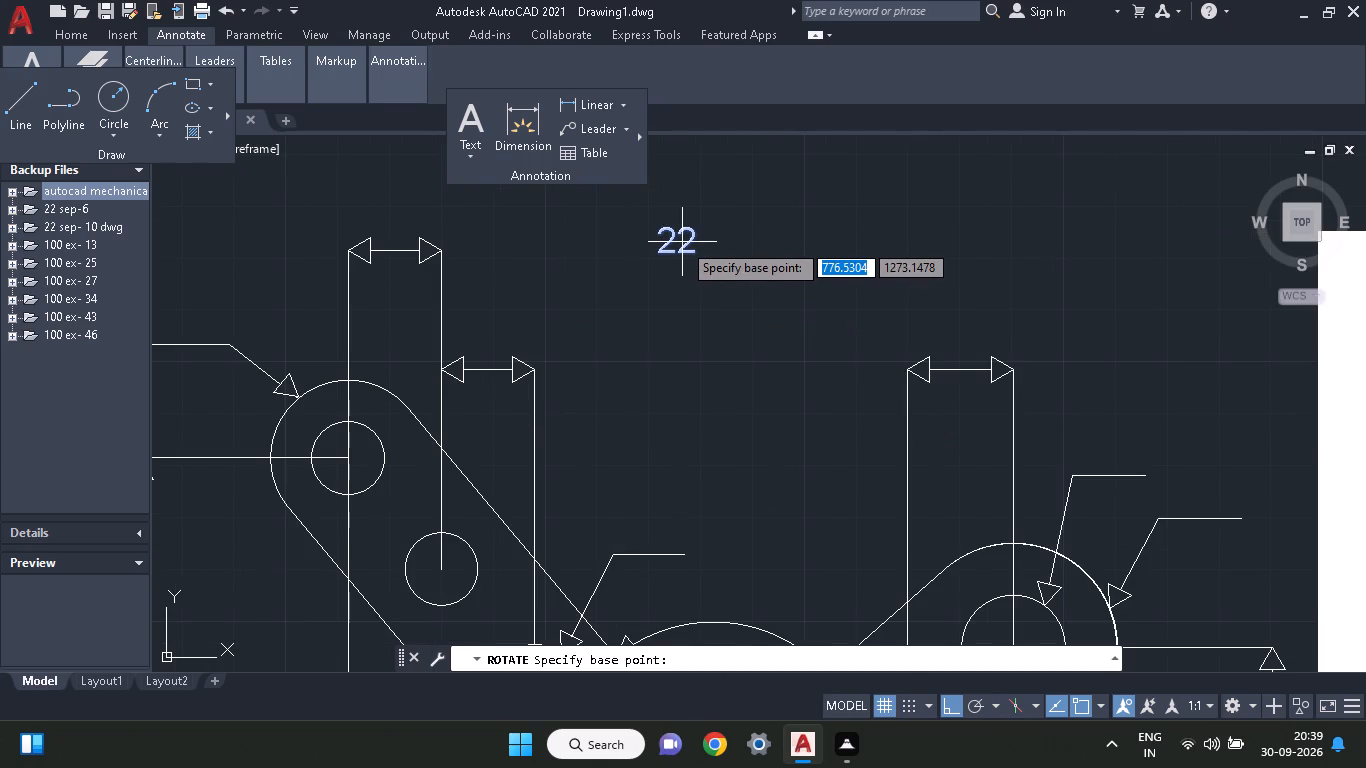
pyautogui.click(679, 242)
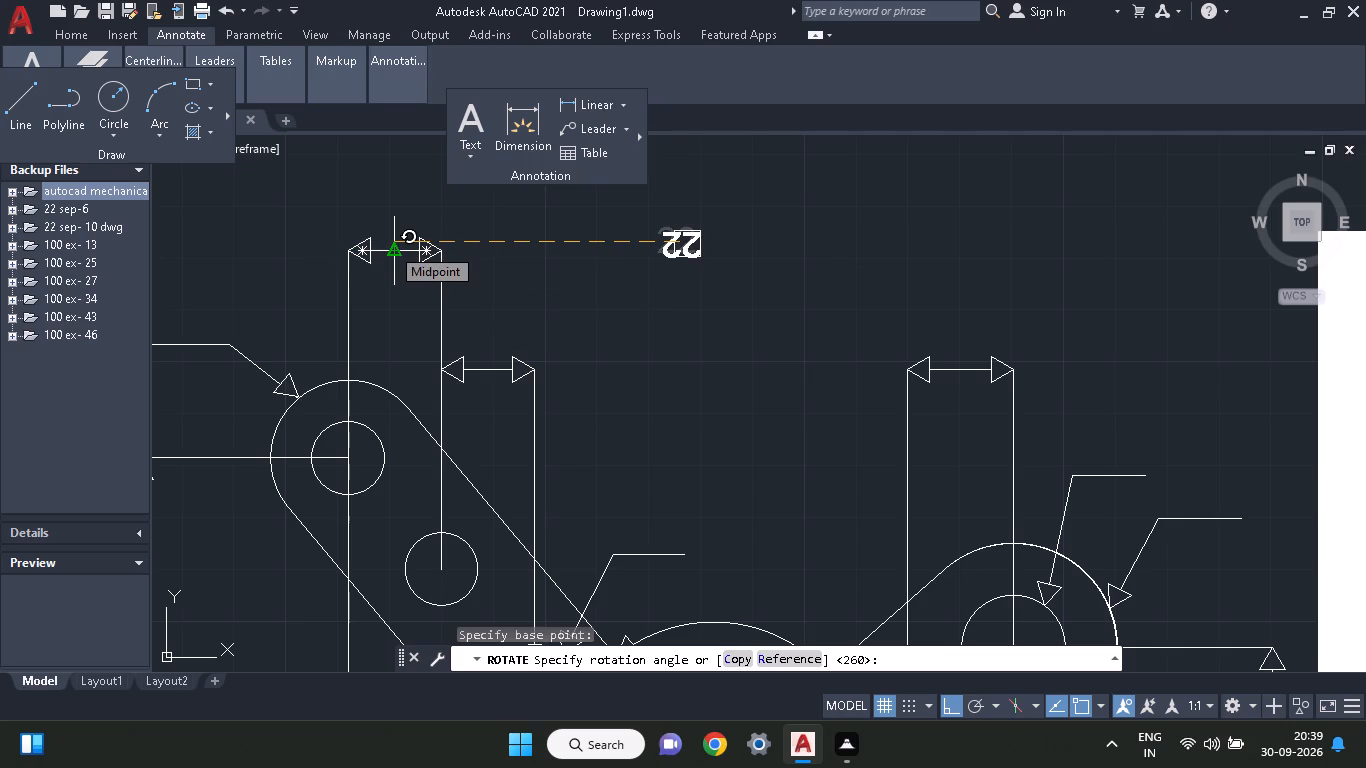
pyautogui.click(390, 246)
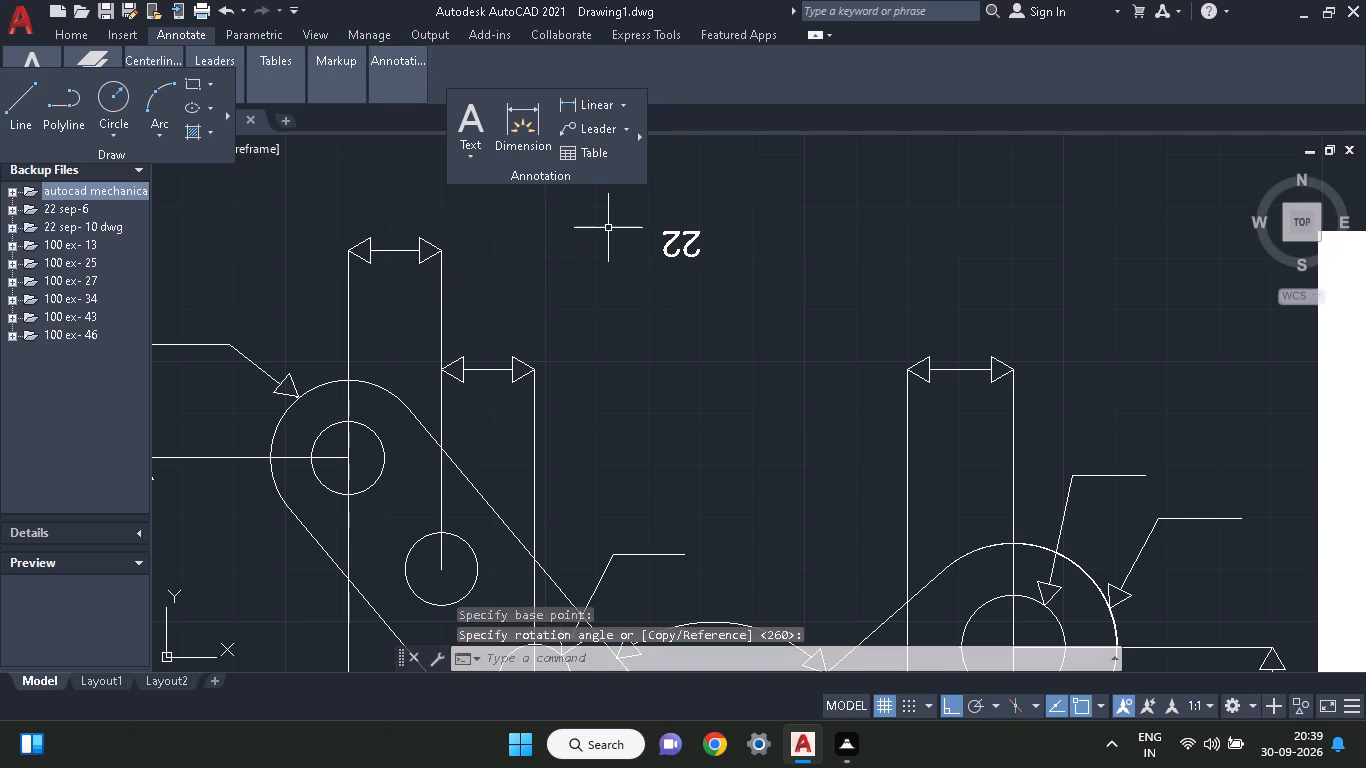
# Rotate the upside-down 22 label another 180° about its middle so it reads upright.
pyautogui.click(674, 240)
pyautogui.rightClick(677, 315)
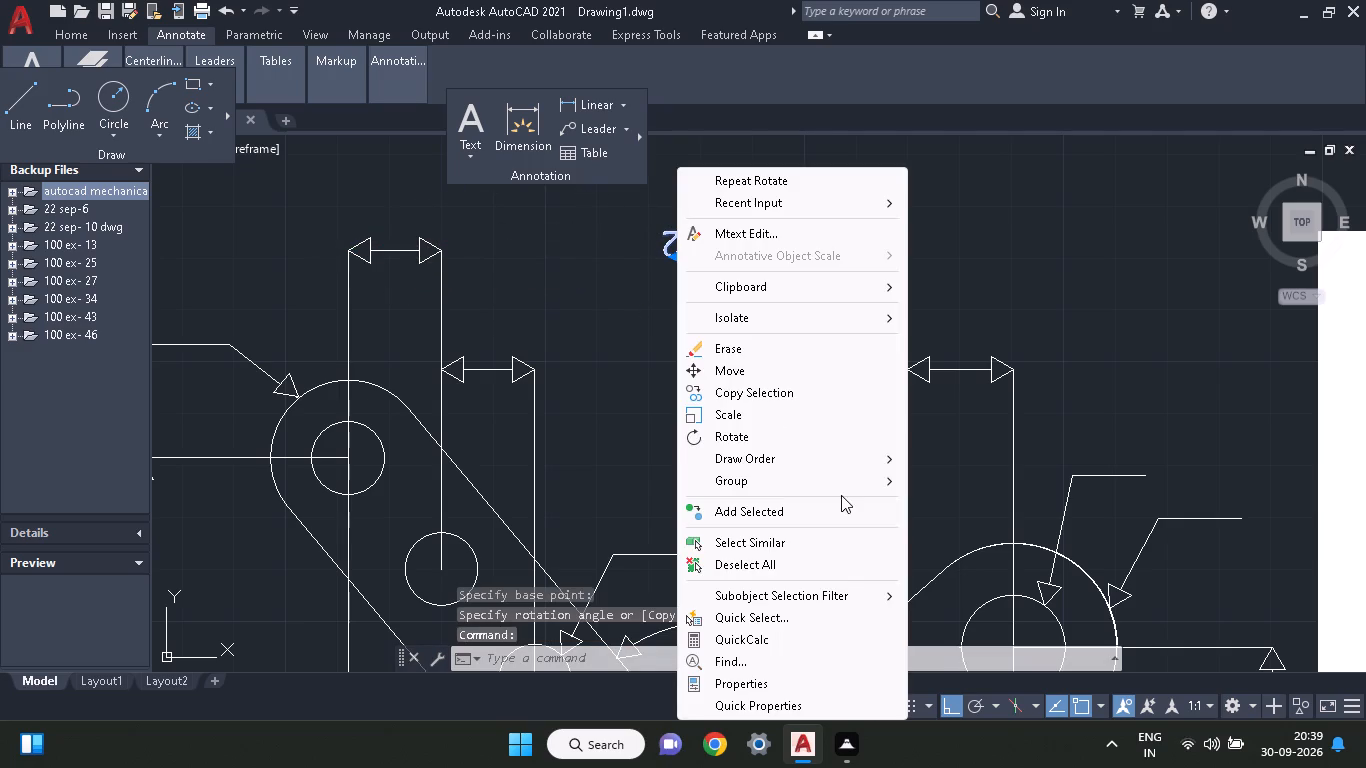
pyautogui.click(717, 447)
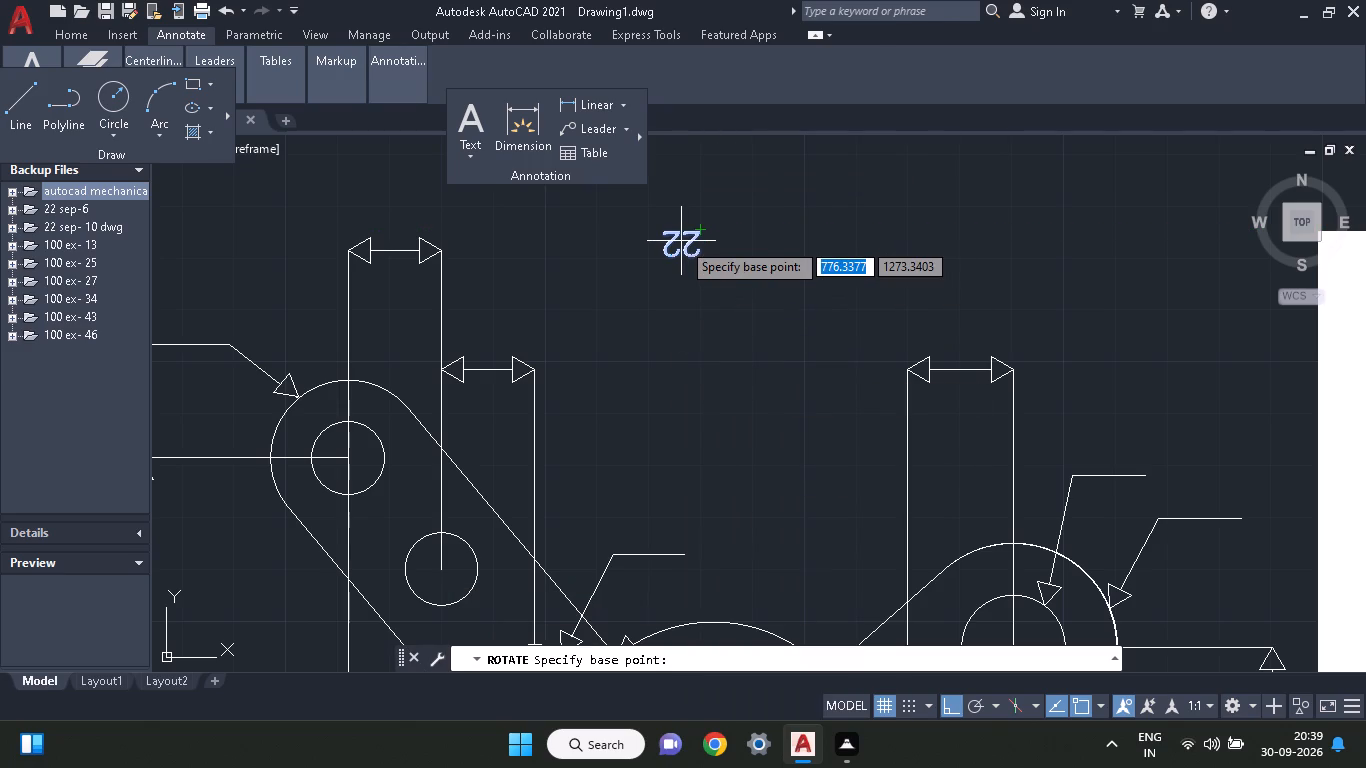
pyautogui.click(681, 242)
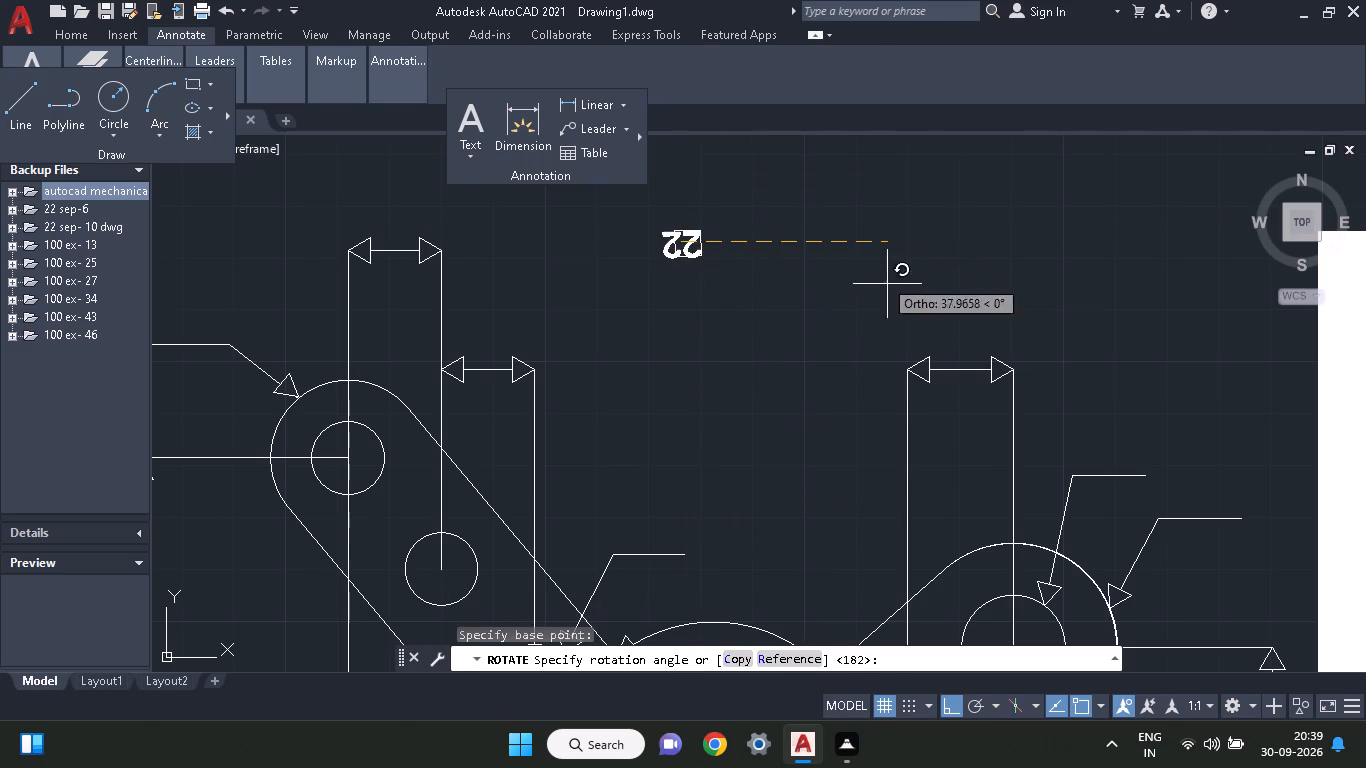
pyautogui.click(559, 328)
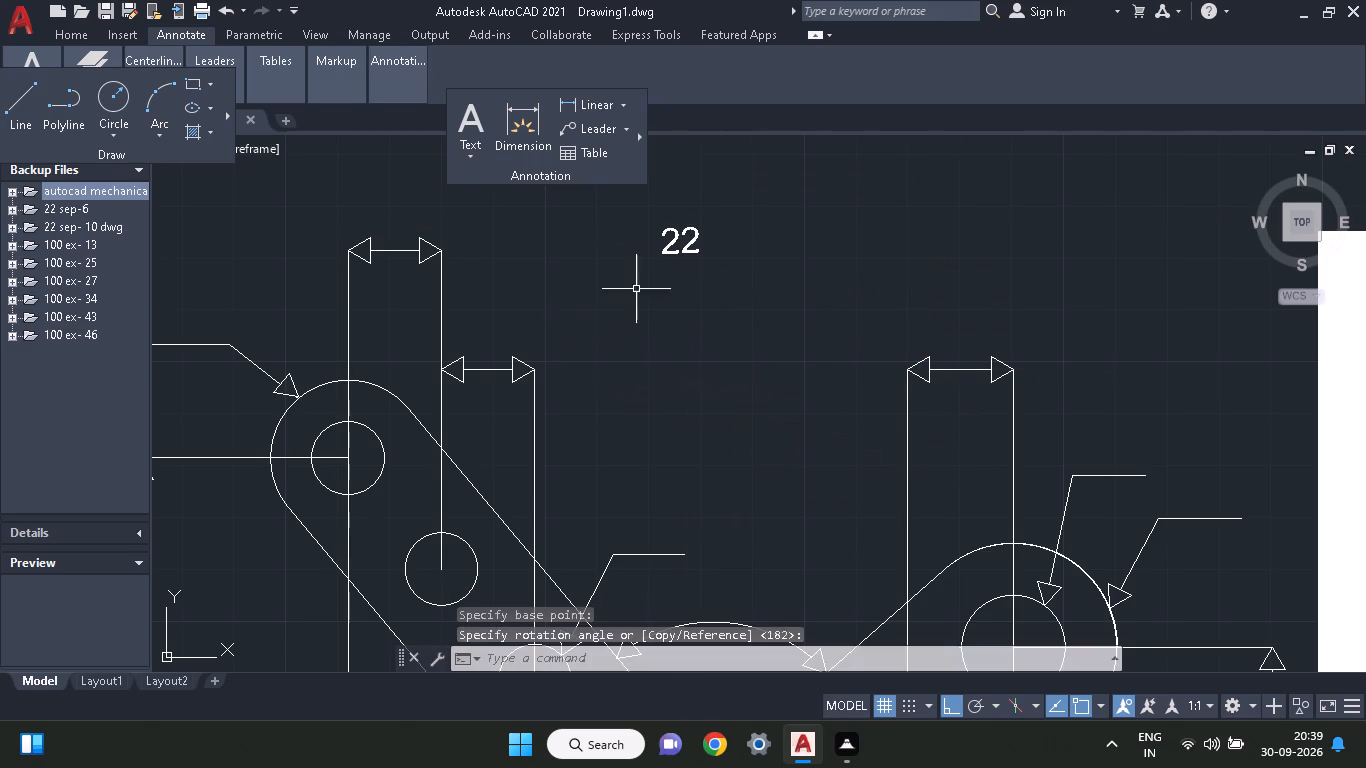
# Copy the 22 label from its middle onto the midpoint of the left arm's topmost dimension line.
pyautogui.click(684, 241)
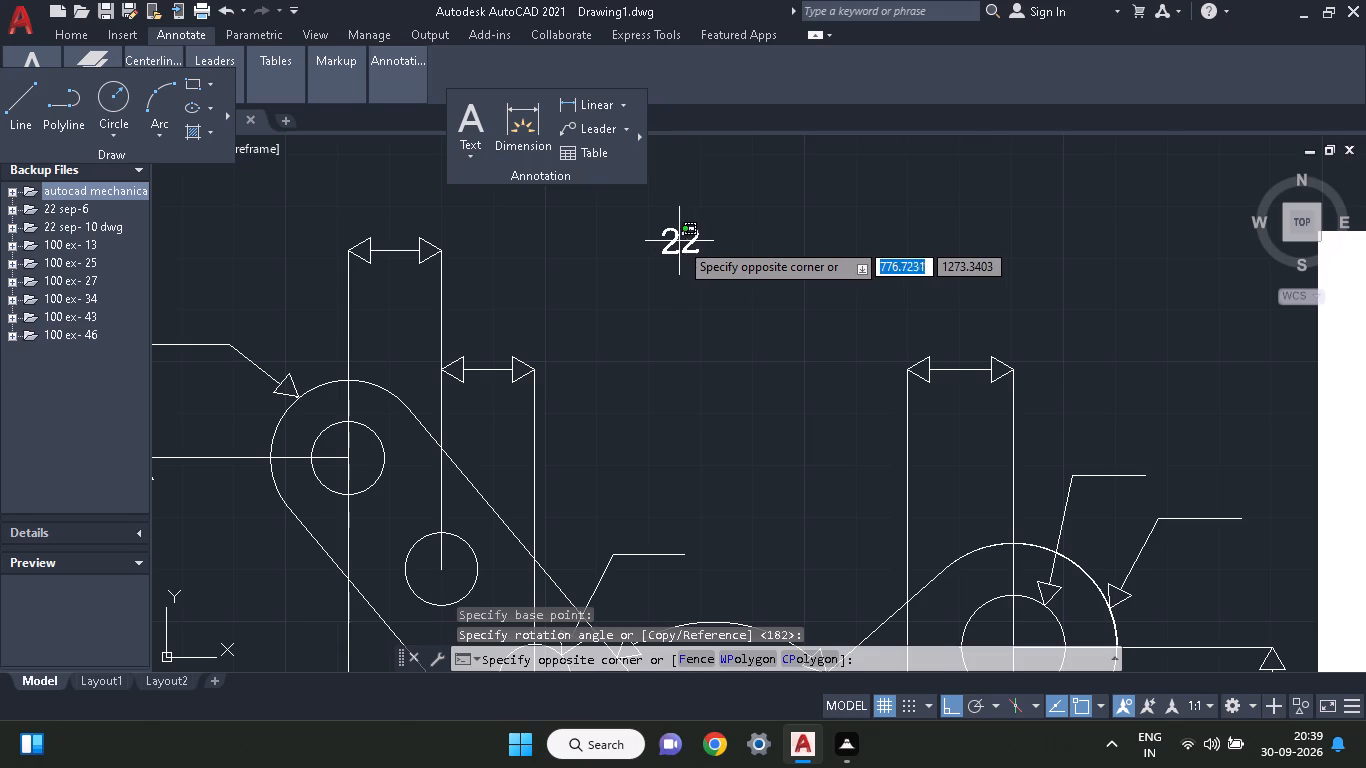
pyautogui.click(618, 257)
pyautogui.rightClick(682, 243)
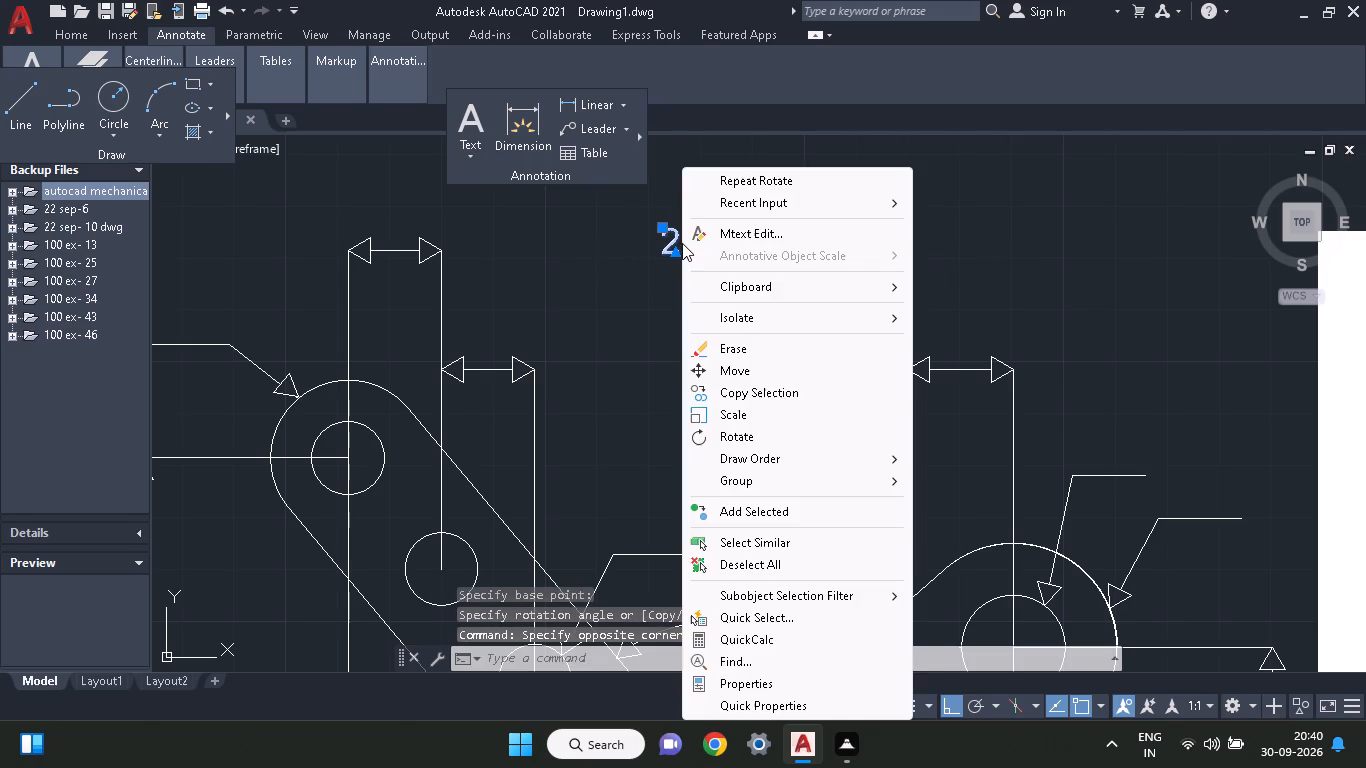
pyautogui.click(719, 395)
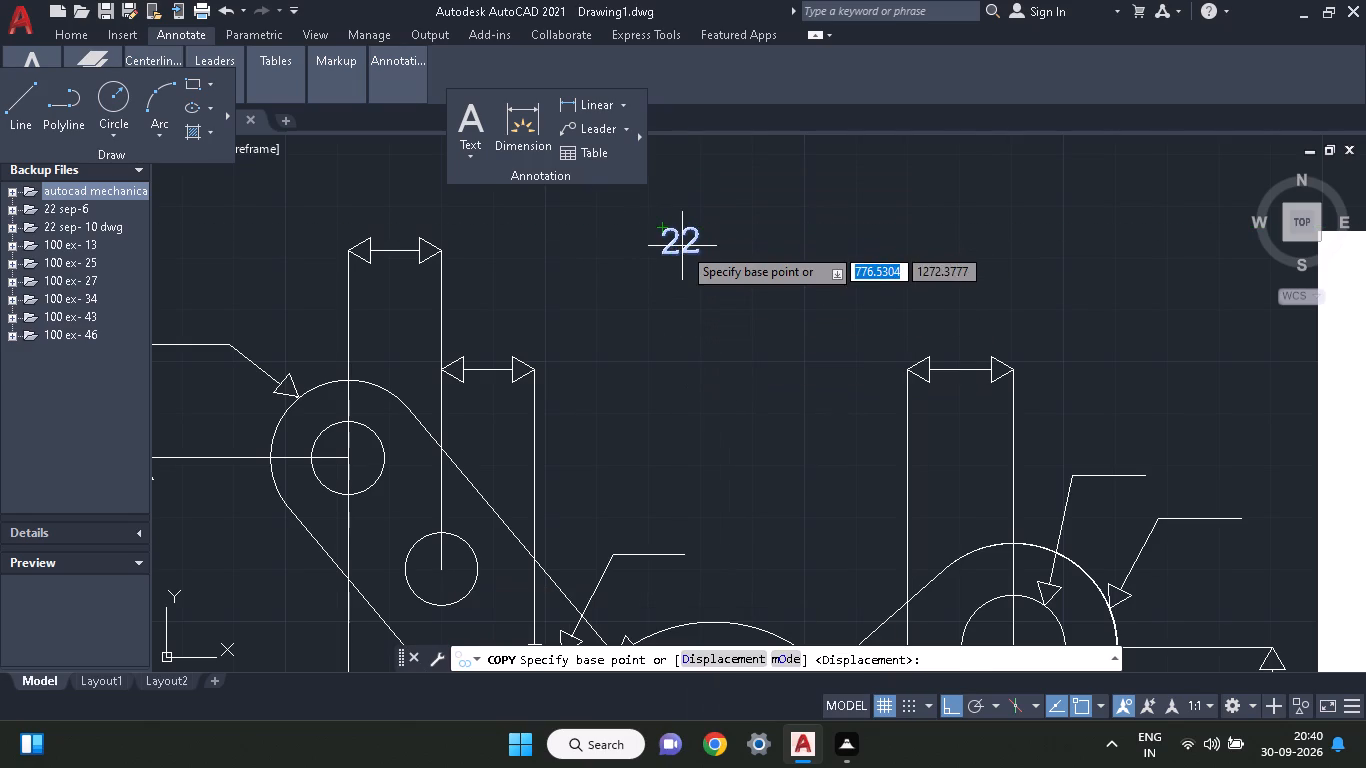
pyautogui.click(682, 246)
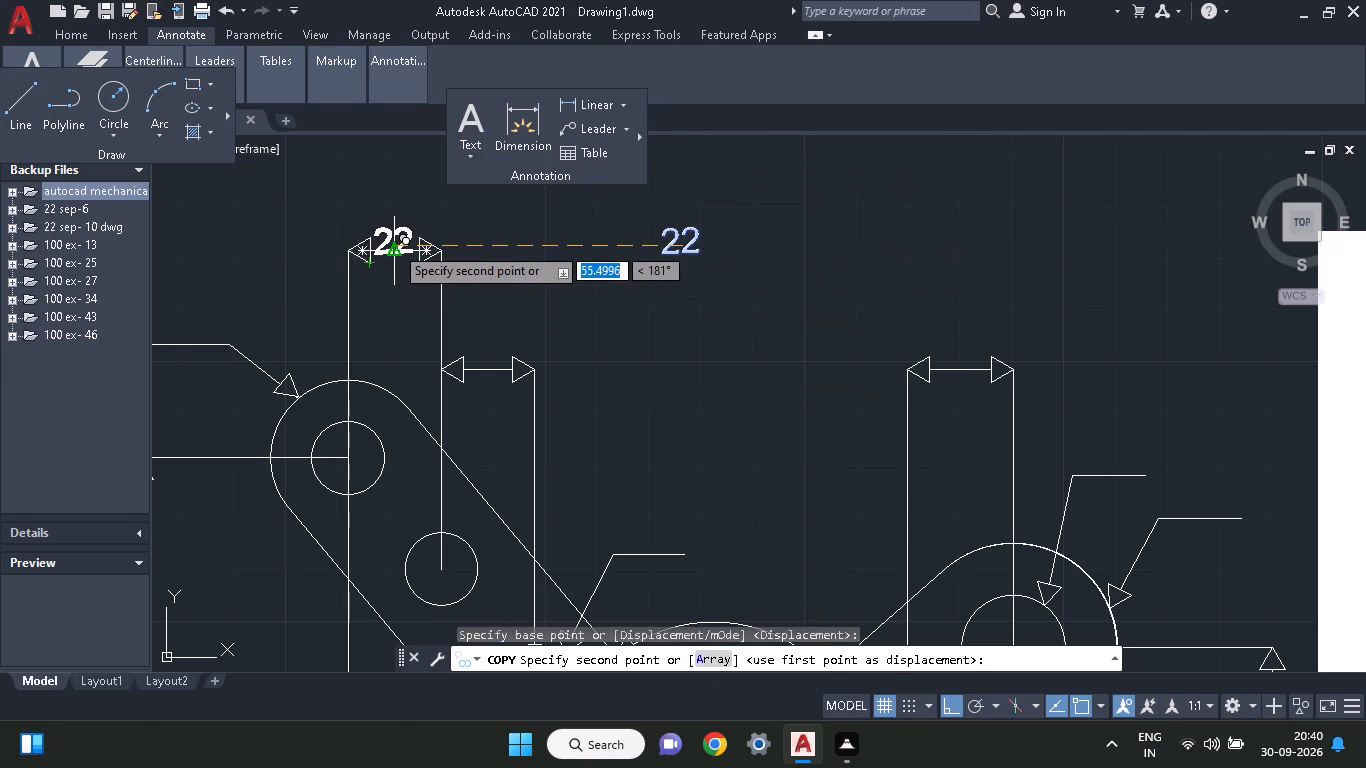
pyautogui.click(394, 245)
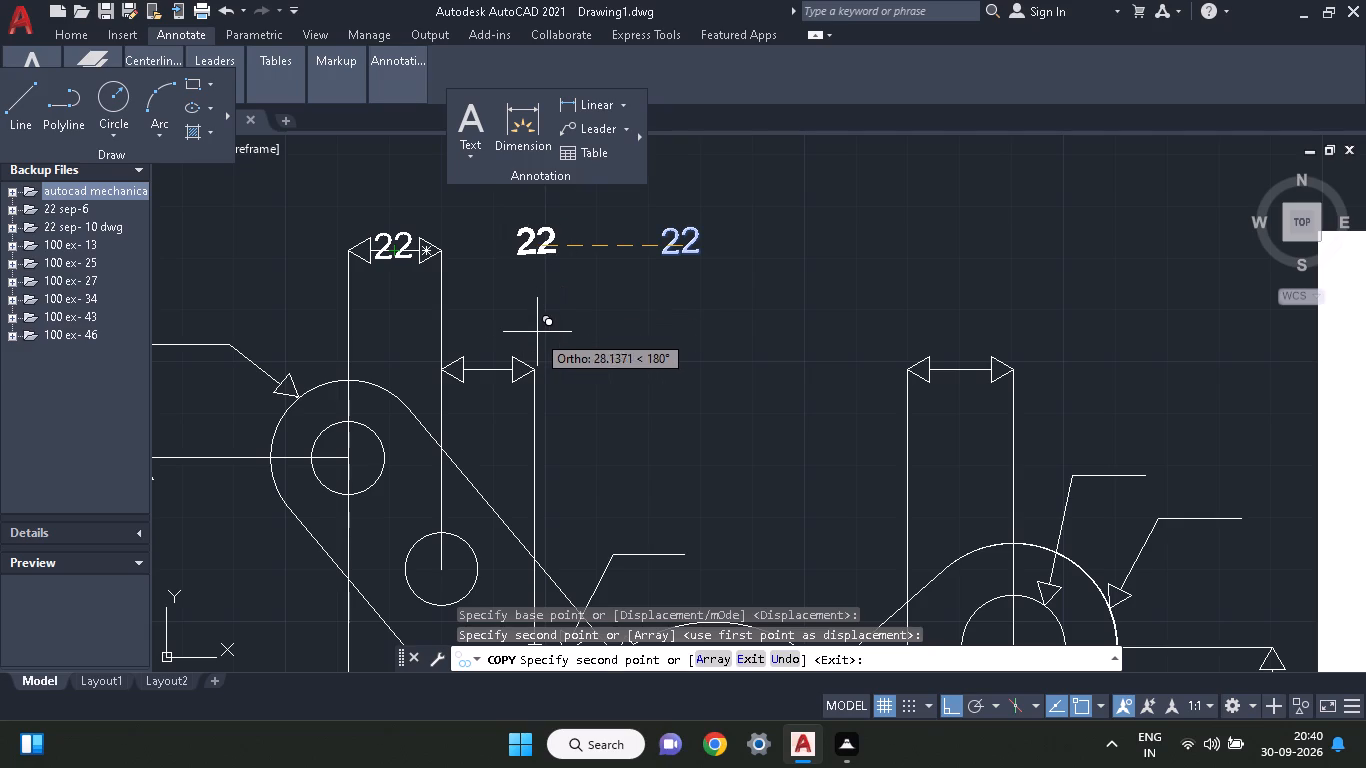
pyautogui.rightClick(563, 307)
pyautogui.click(586, 319)
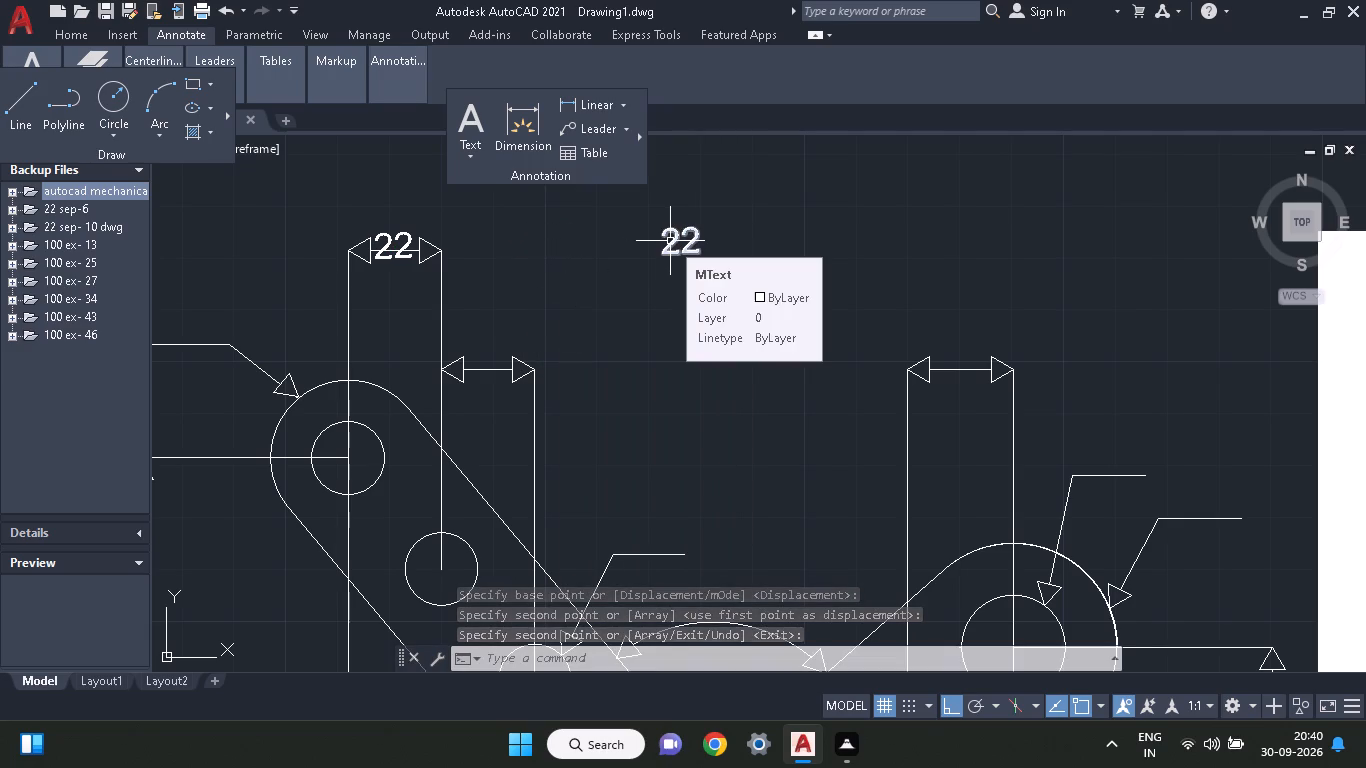
# Copy the 22 label above the V onto the midpoints of the left arm's lower dimension line and the right arm's upper dimension line.
pyautogui.click(681, 241)
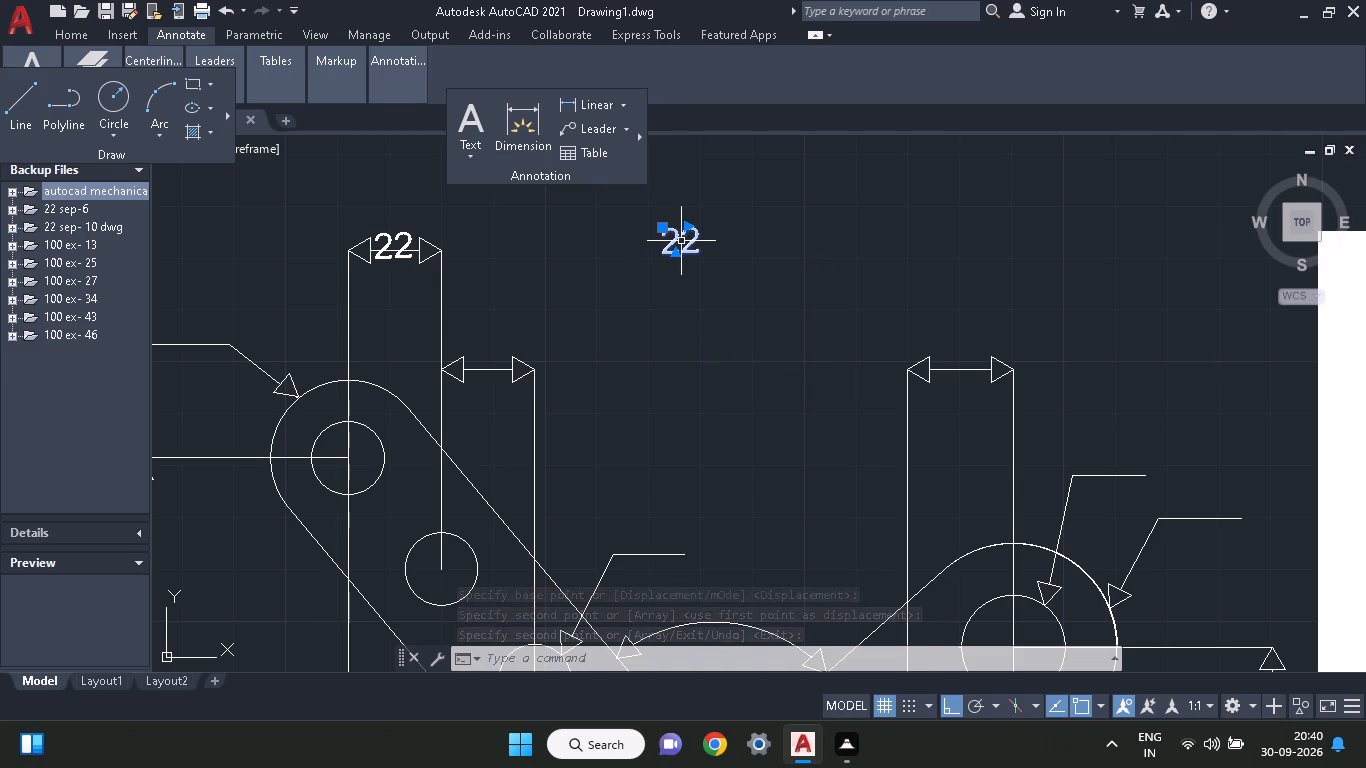
pyautogui.rightClick(681, 241)
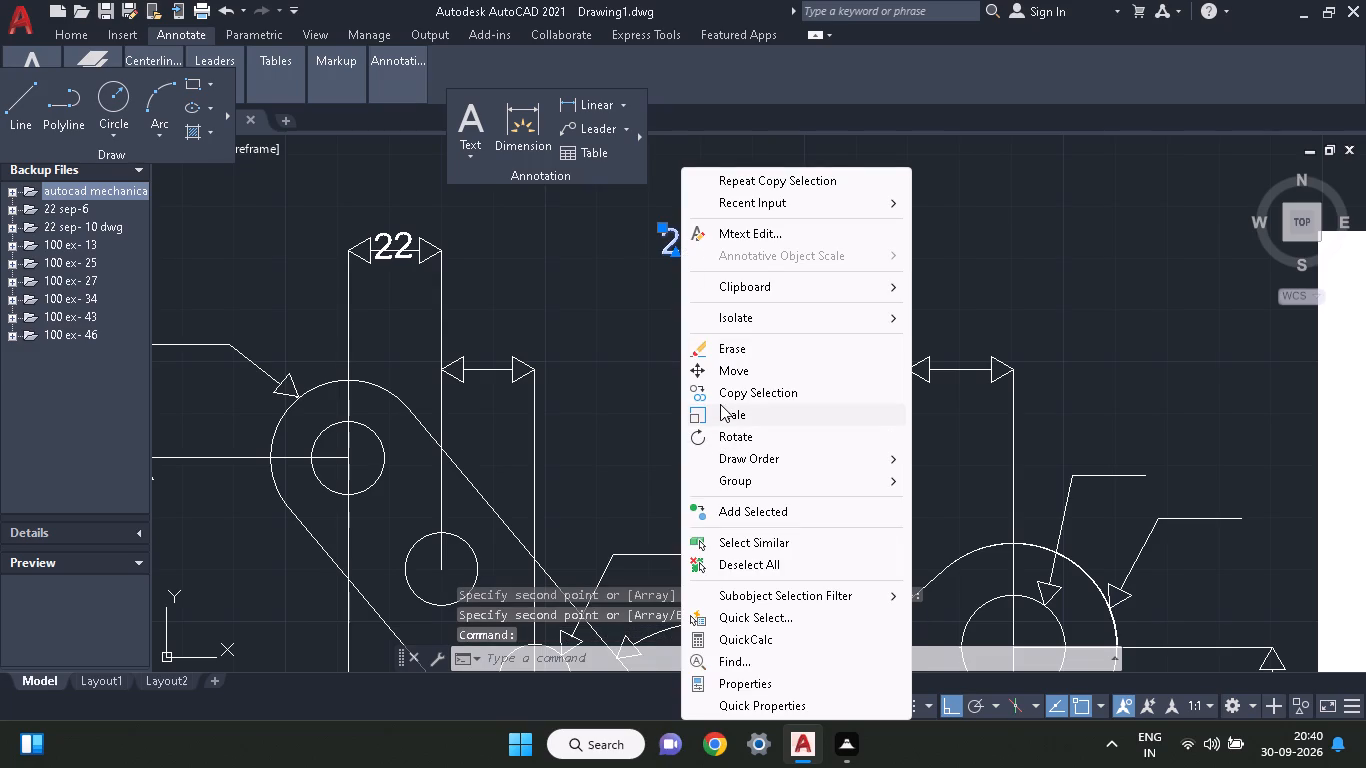
pyautogui.click(715, 389)
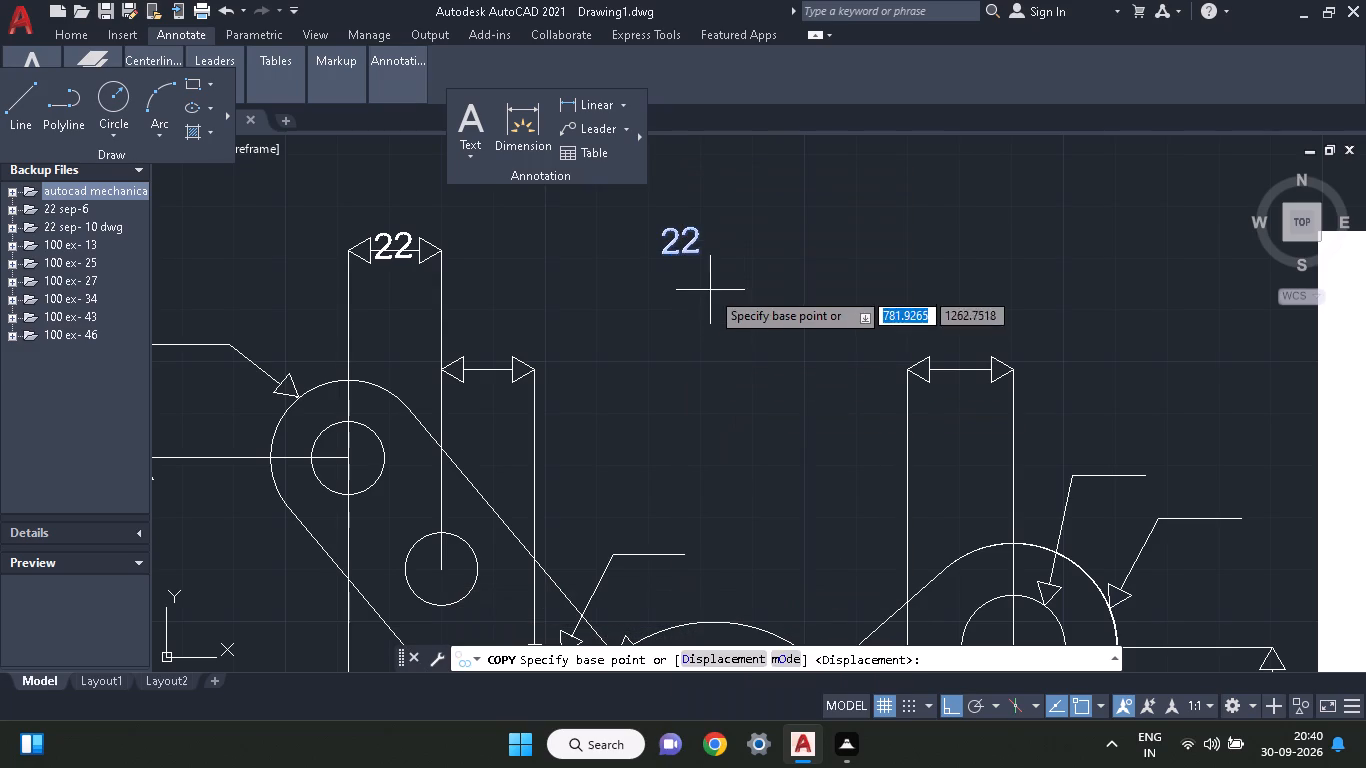
pyautogui.click(678, 242)
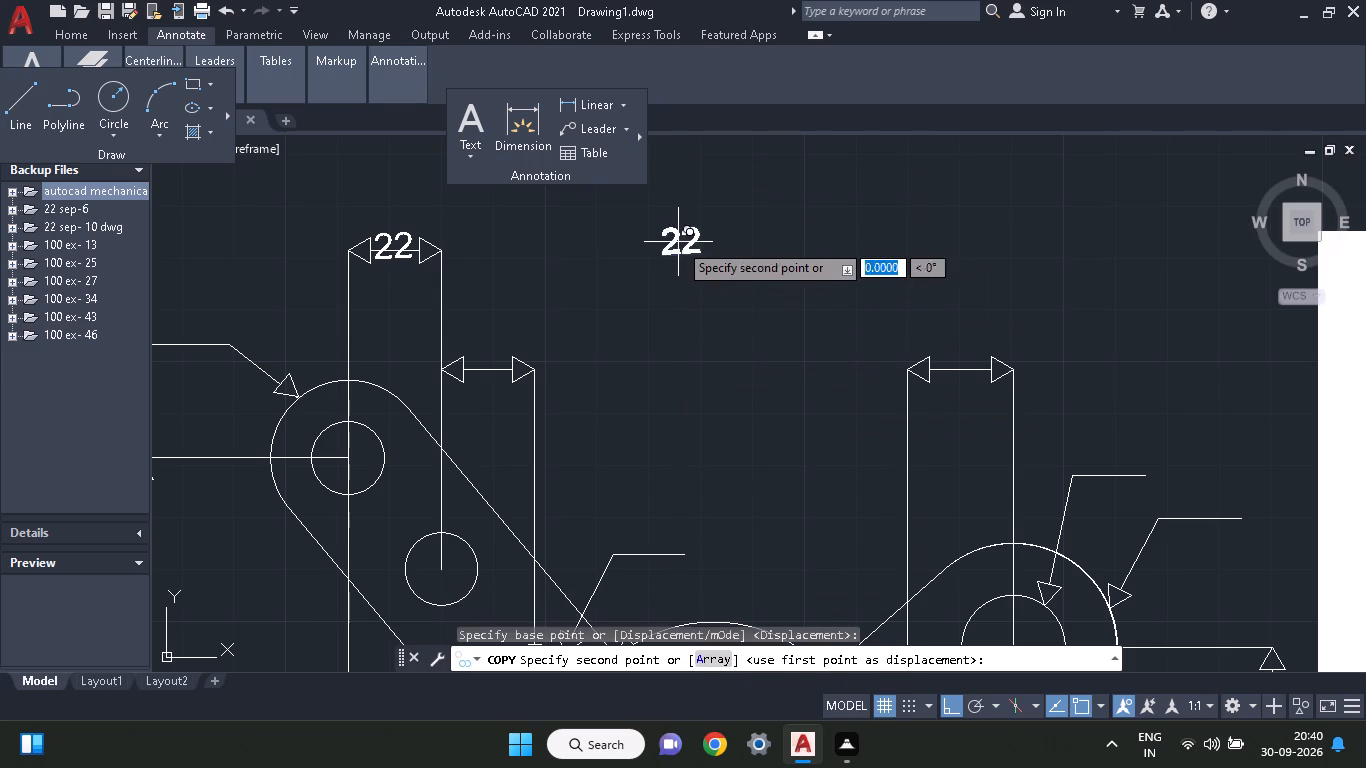
pyautogui.click(490, 365)
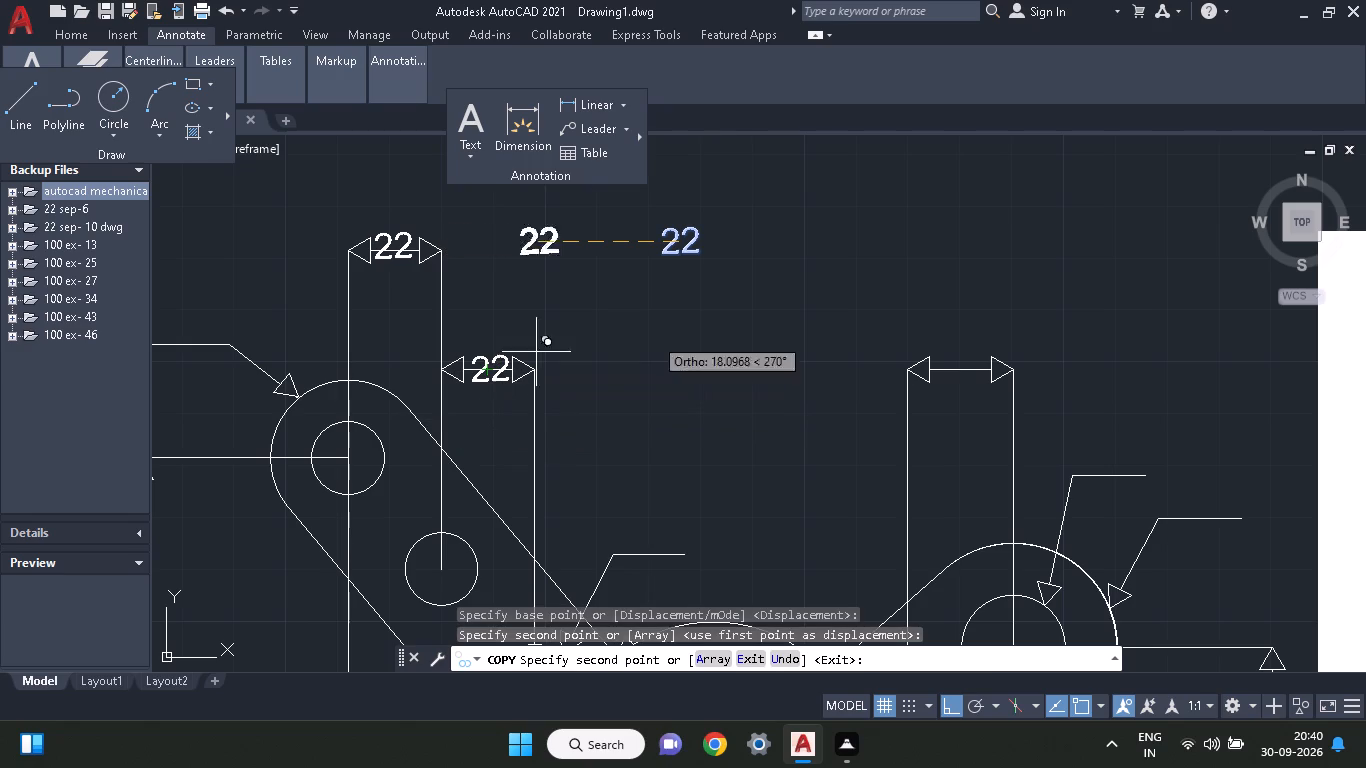
pyautogui.click(959, 371)
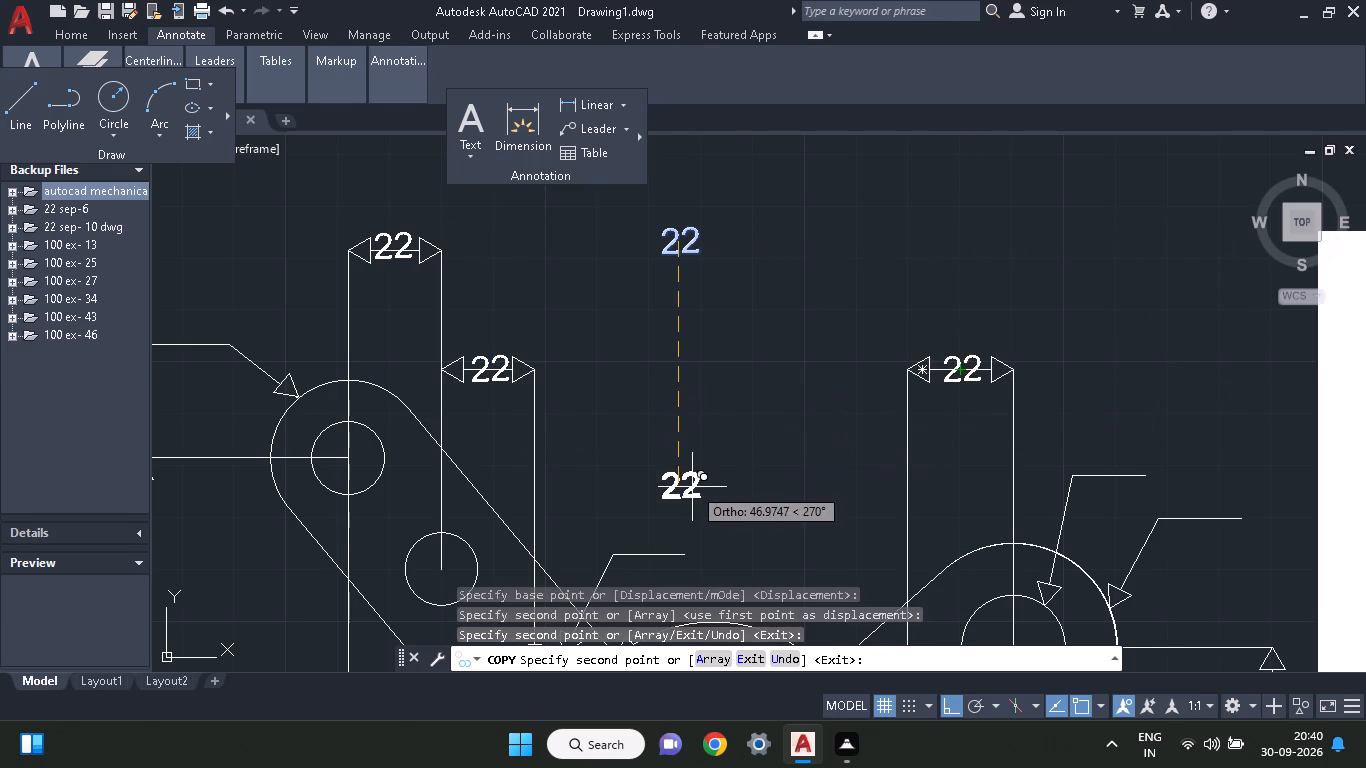
# Place copies of the 22 label at the ends of the left arm's hole and end-radius leaders and both right-arm leaders.
pyautogui.click(673, 560)
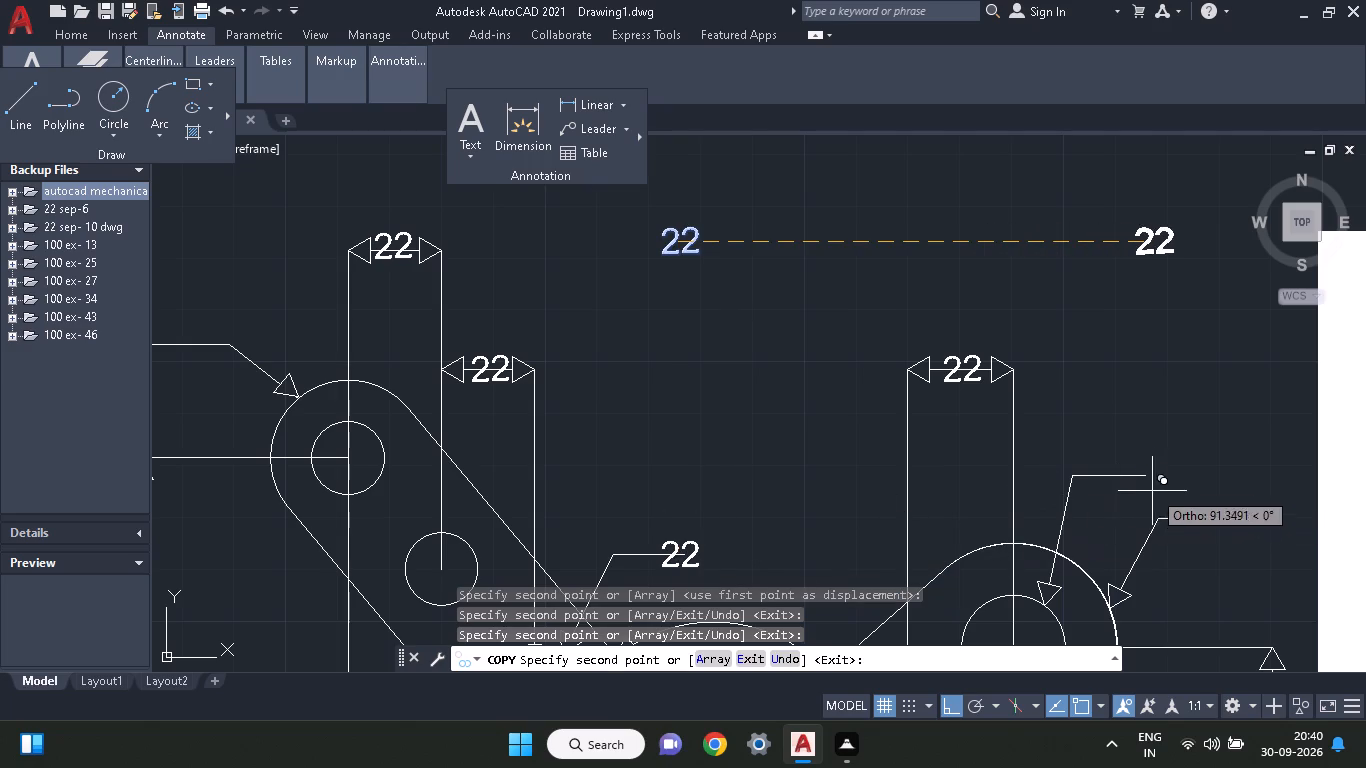
pyautogui.click(1144, 481)
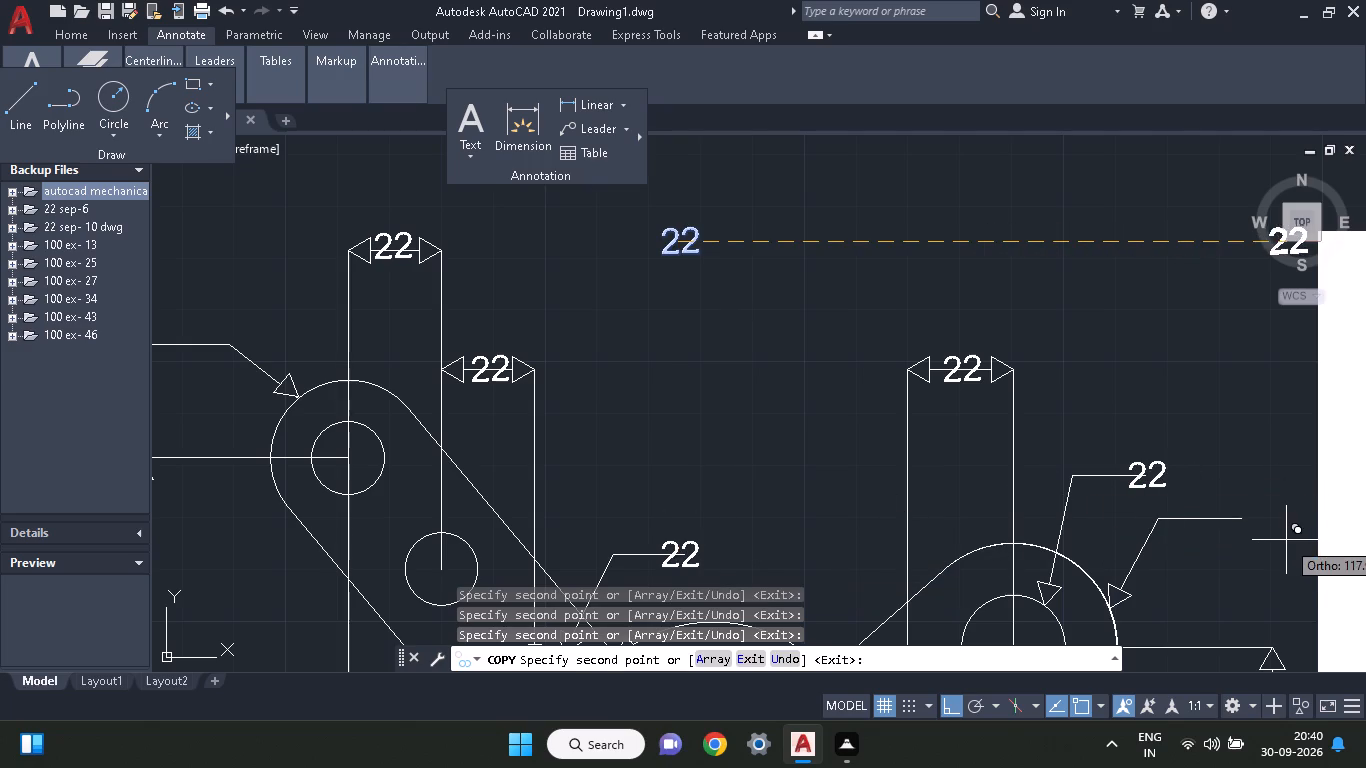
pyautogui.click(1245, 517)
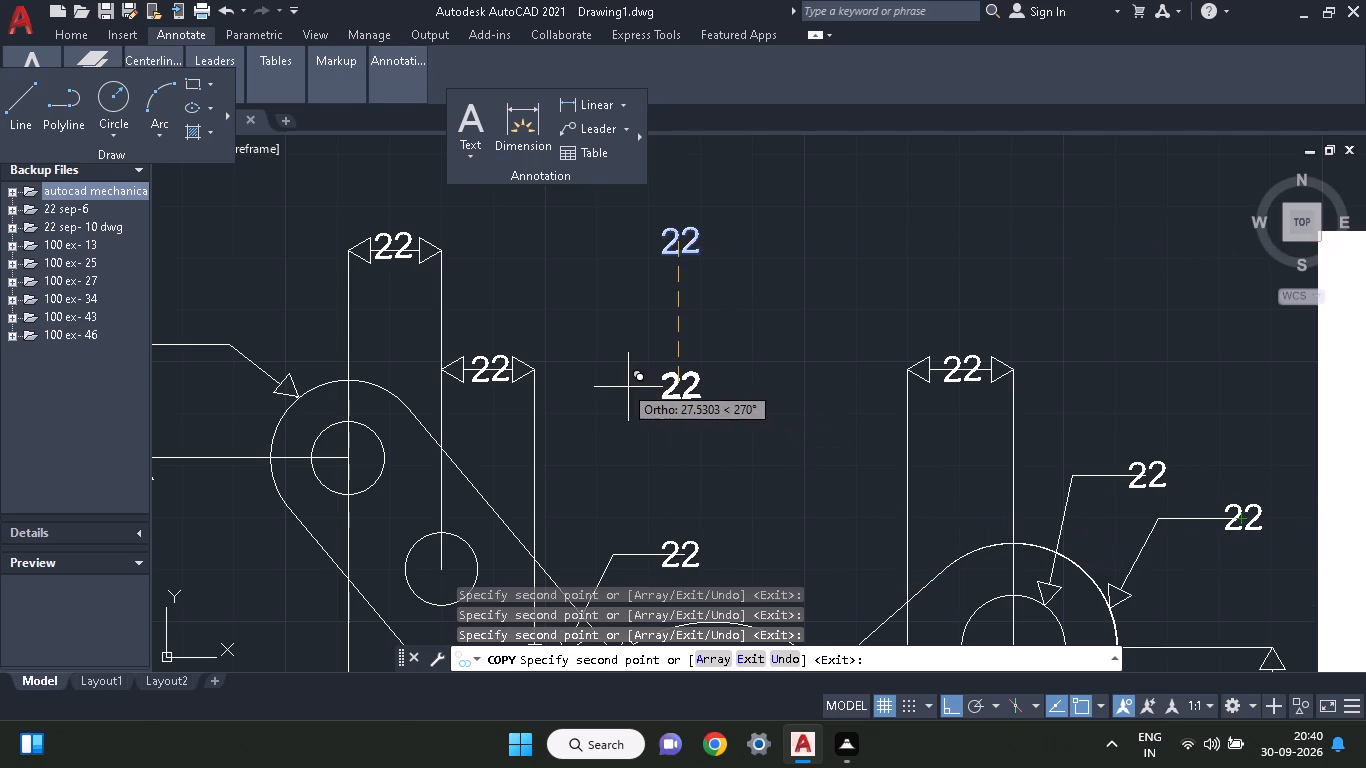
pyautogui.moveTo(623, 384); pyautogui.dragTo(809, 425, button='middle')
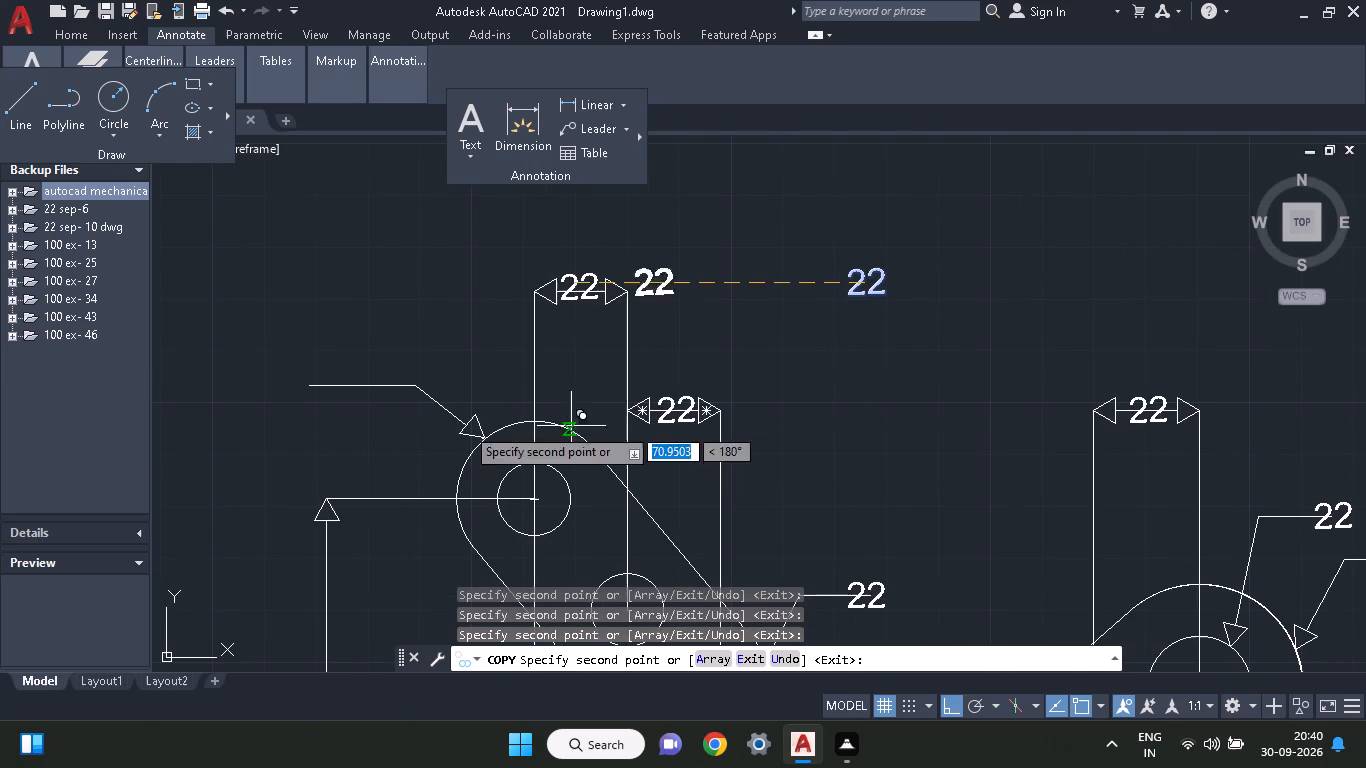
pyautogui.click(309, 383)
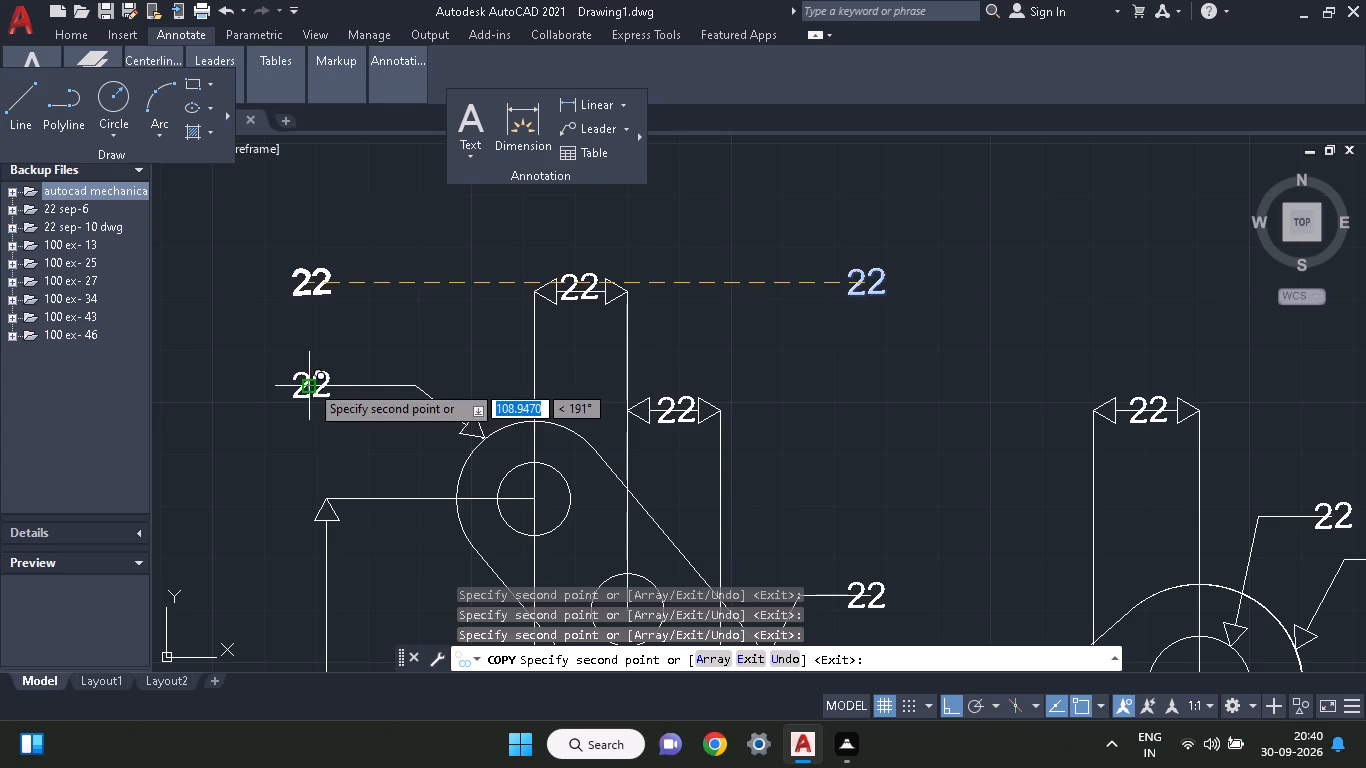
# Copy the 22 label onto the midpoints of the left vertical dimension line and the three dimension lines below the bracket.
pyautogui.moveTo(435, 452); pyautogui.dragTo(562, 109, button='middle')
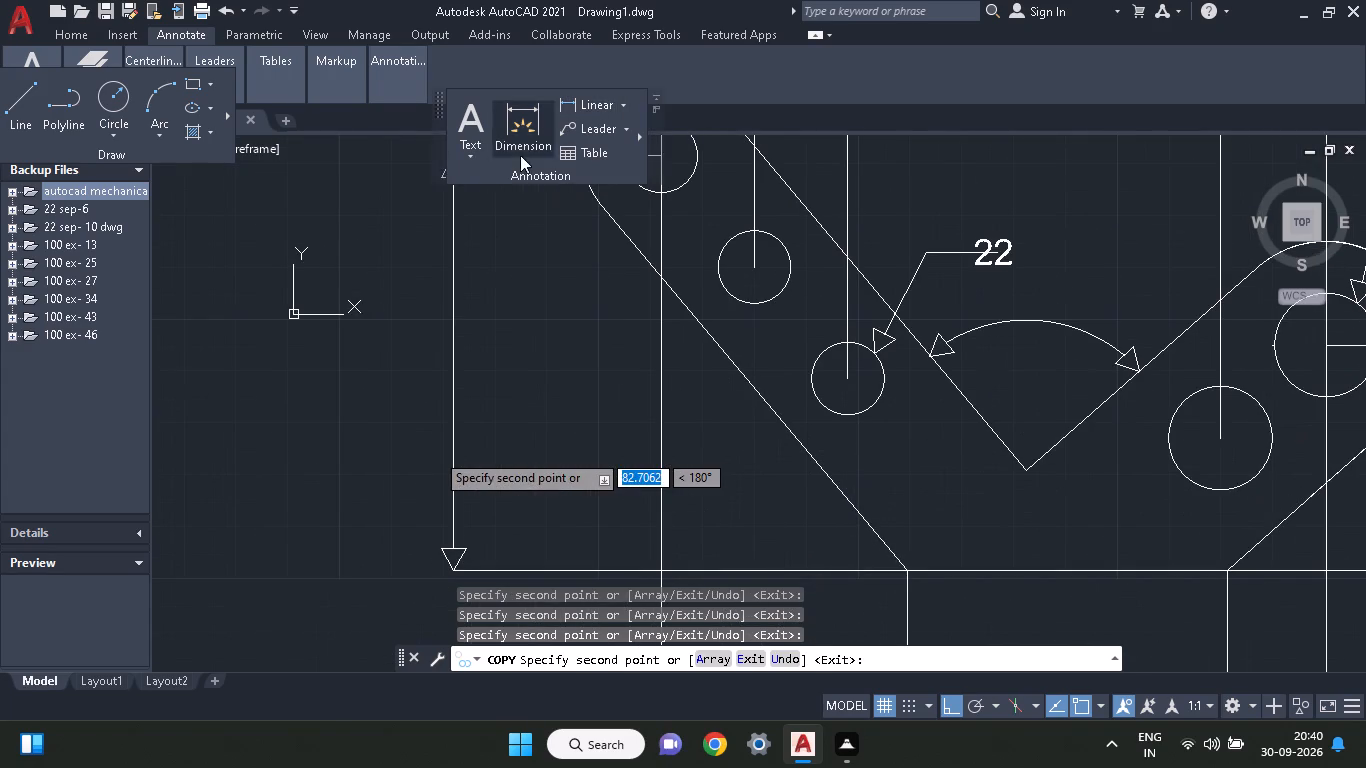
pyautogui.click(449, 361)
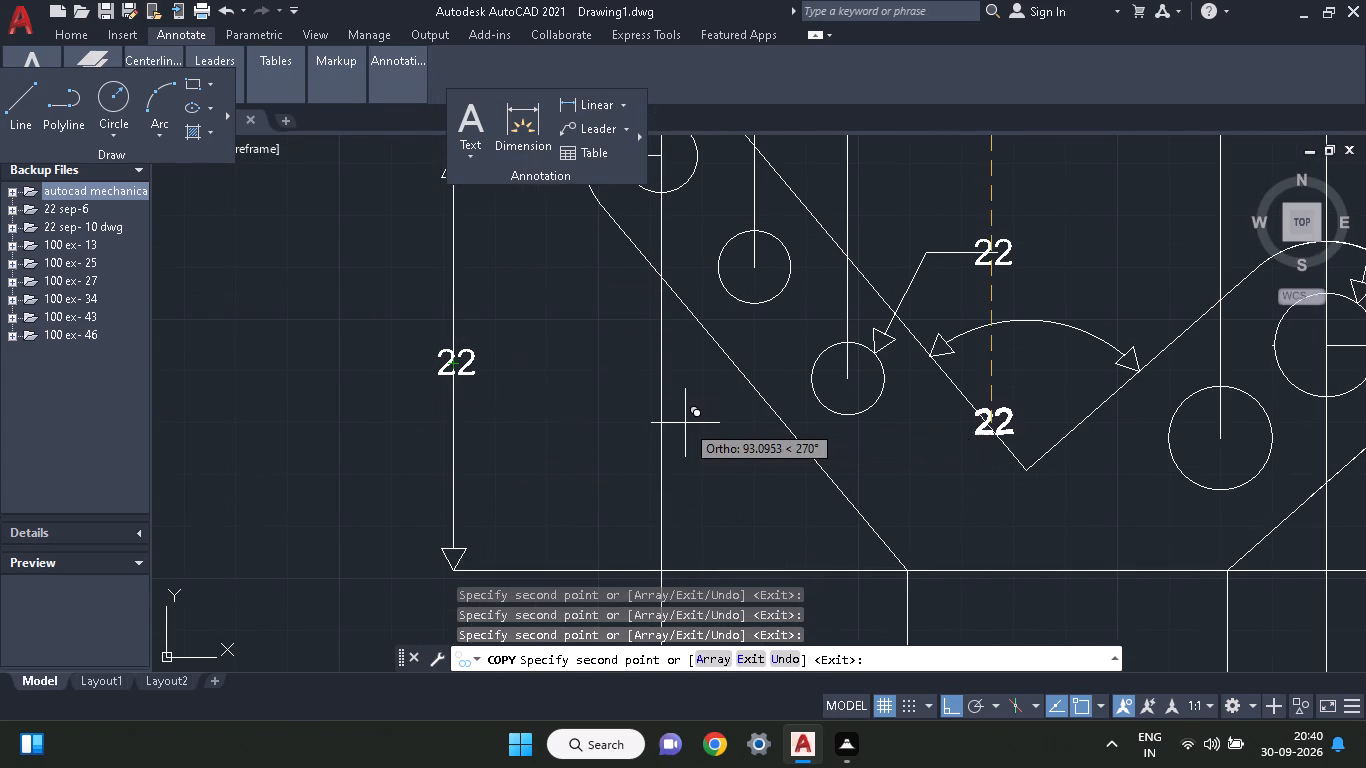
pyautogui.moveTo(685, 425); pyautogui.dragTo(649, 78, button='middle')
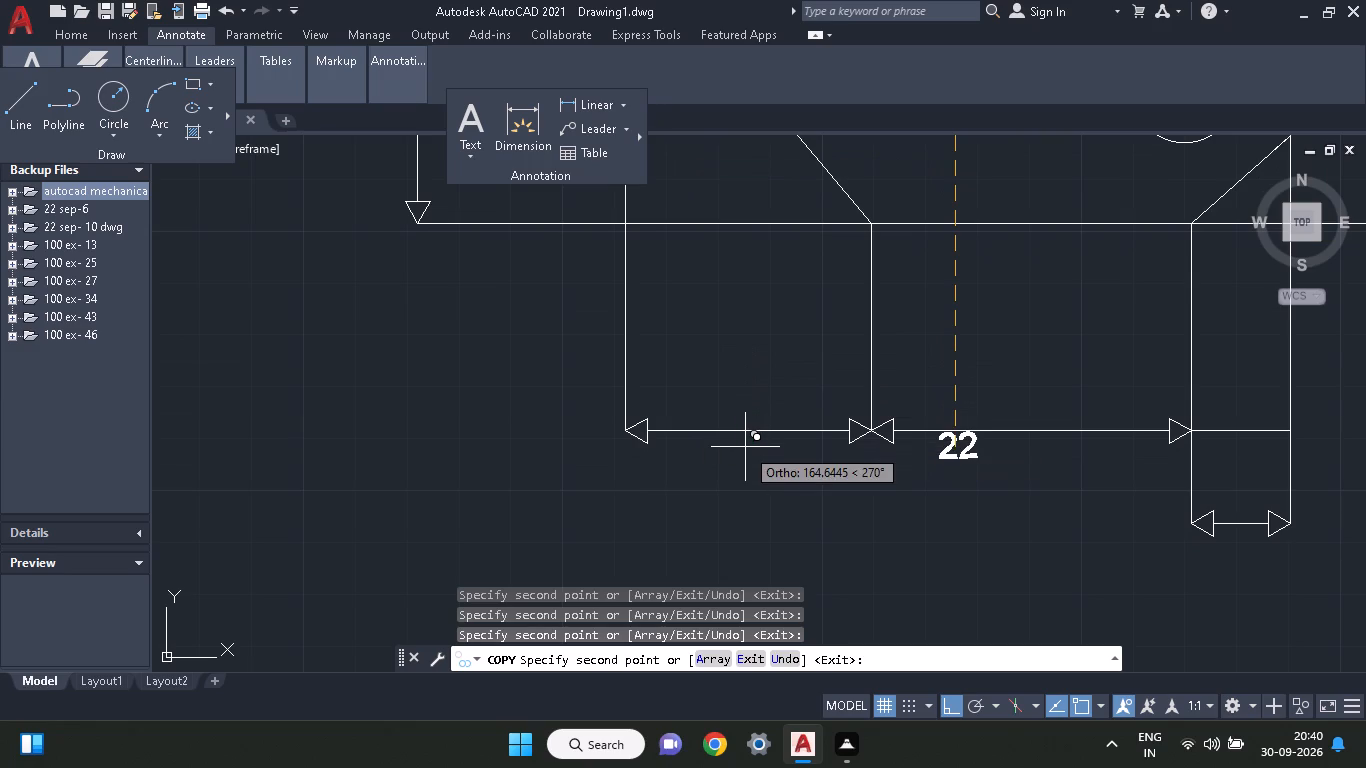
pyautogui.click(745, 430)
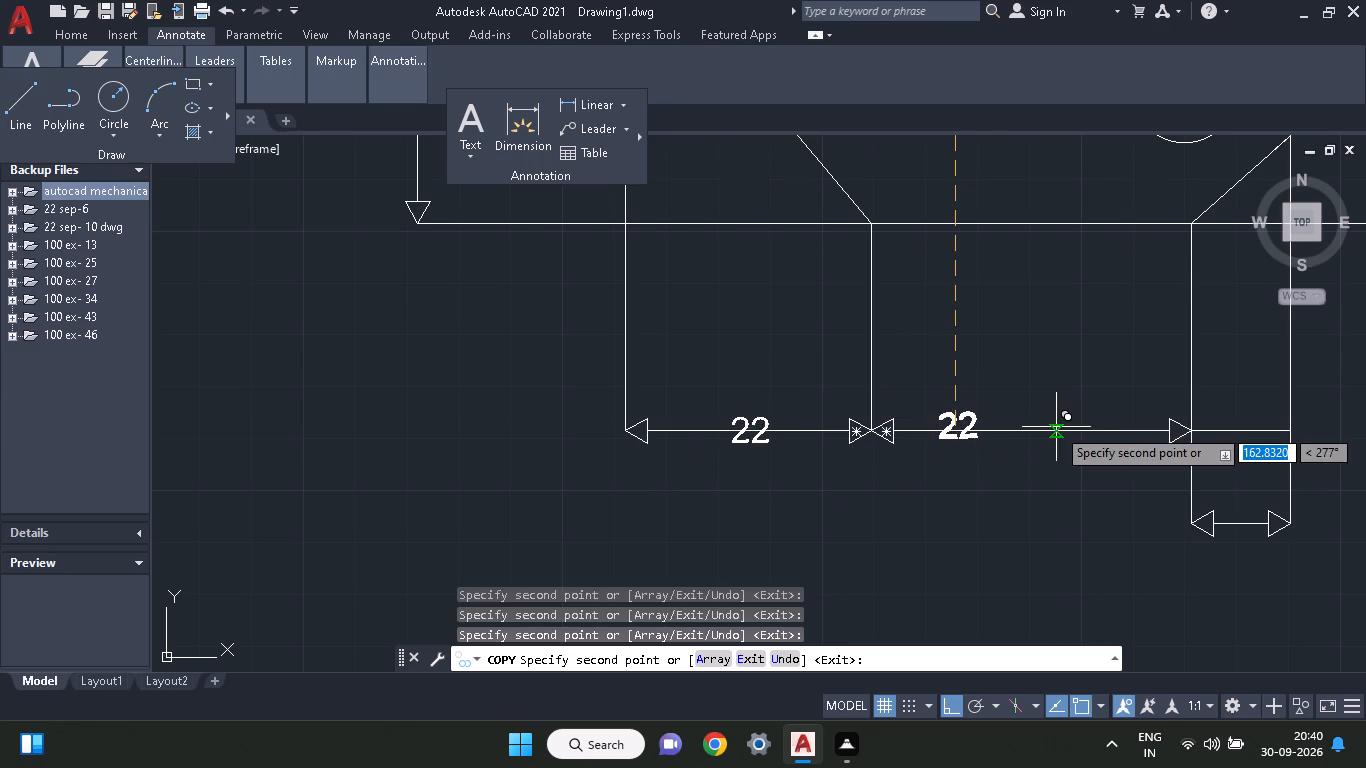
pyautogui.click(1034, 427)
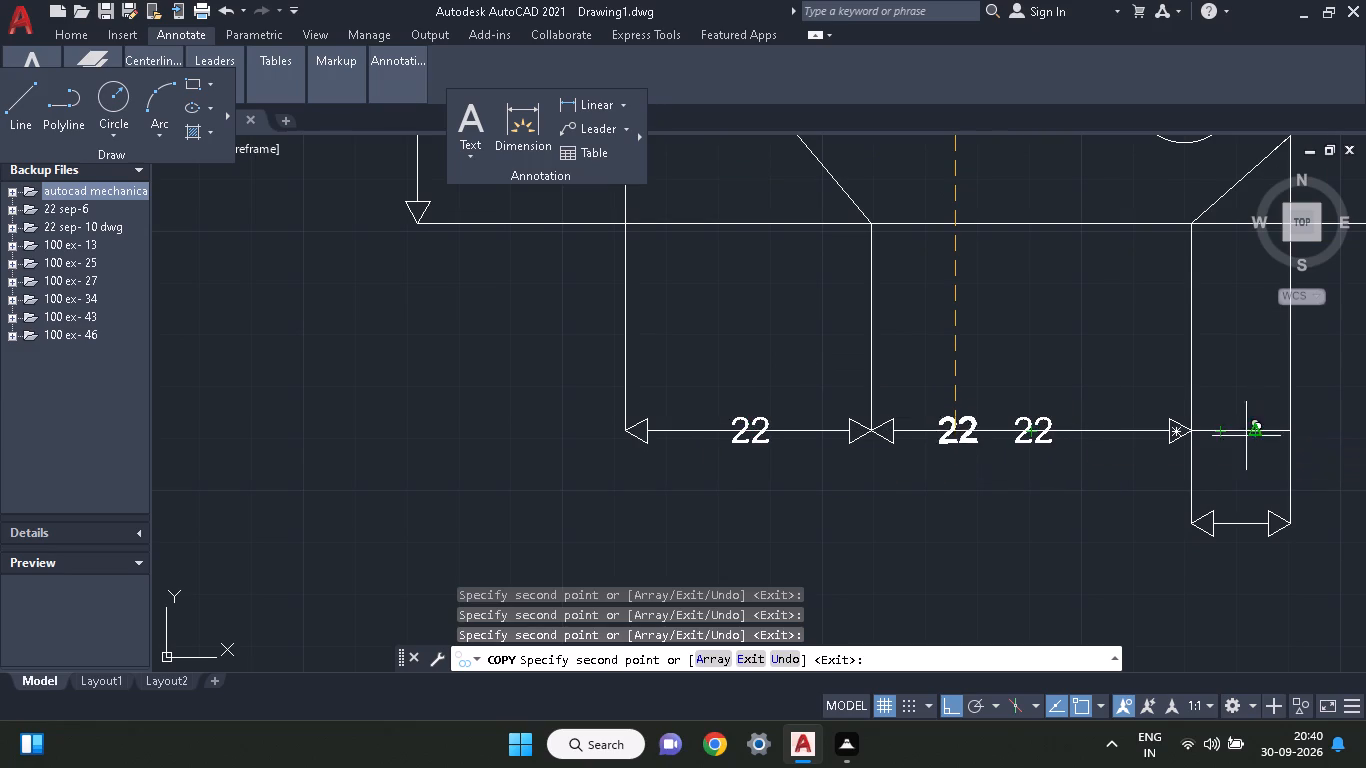
pyautogui.click(1236, 522)
# Copy the 22 label onto the right vertical dimension line and the V's angular dimension arc, and finish copying.
pyautogui.moveTo(1365, 444); pyautogui.dragTo(1347, 449, button='middle')
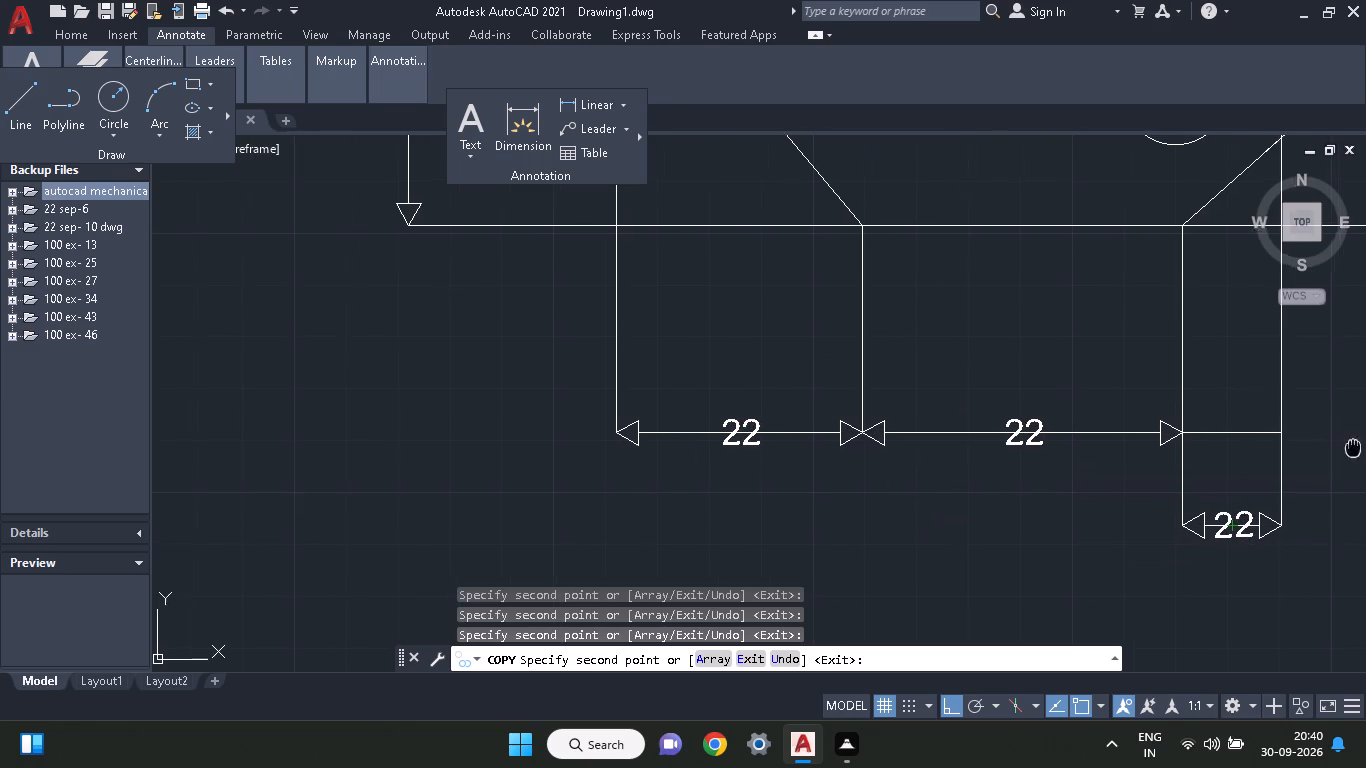
pyautogui.moveTo(1347, 449); pyautogui.dragTo(912, 490, button='middle')
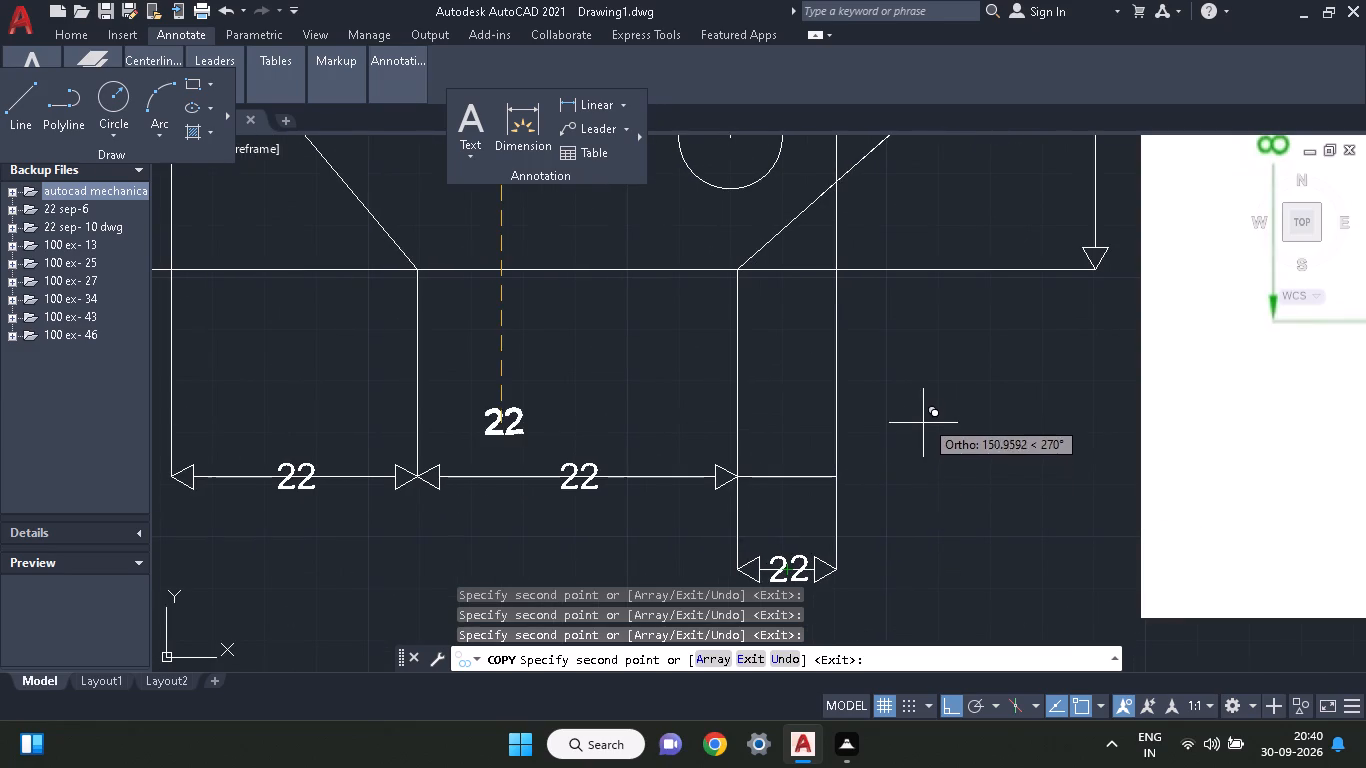
pyautogui.moveTo(934, 403); pyautogui.dragTo(844, 631, button='middle')
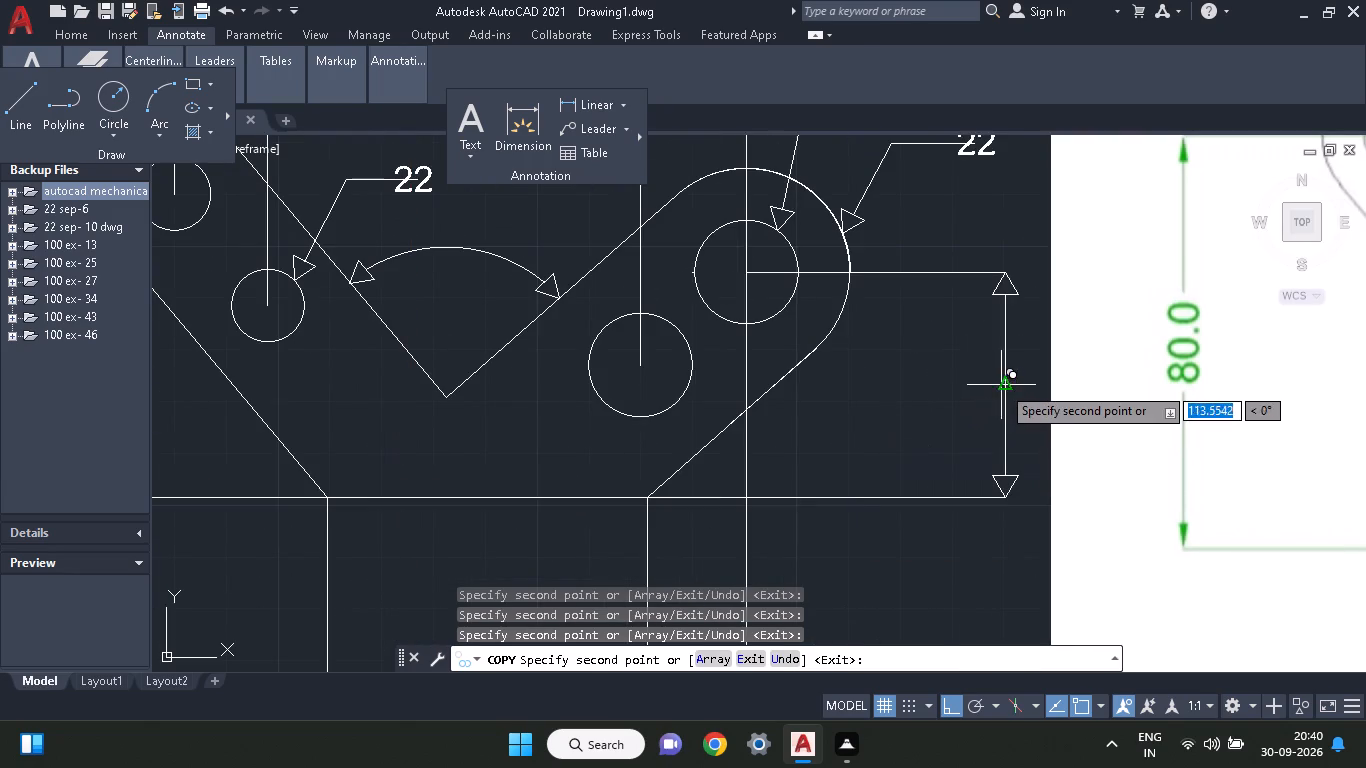
pyautogui.click(1001, 385)
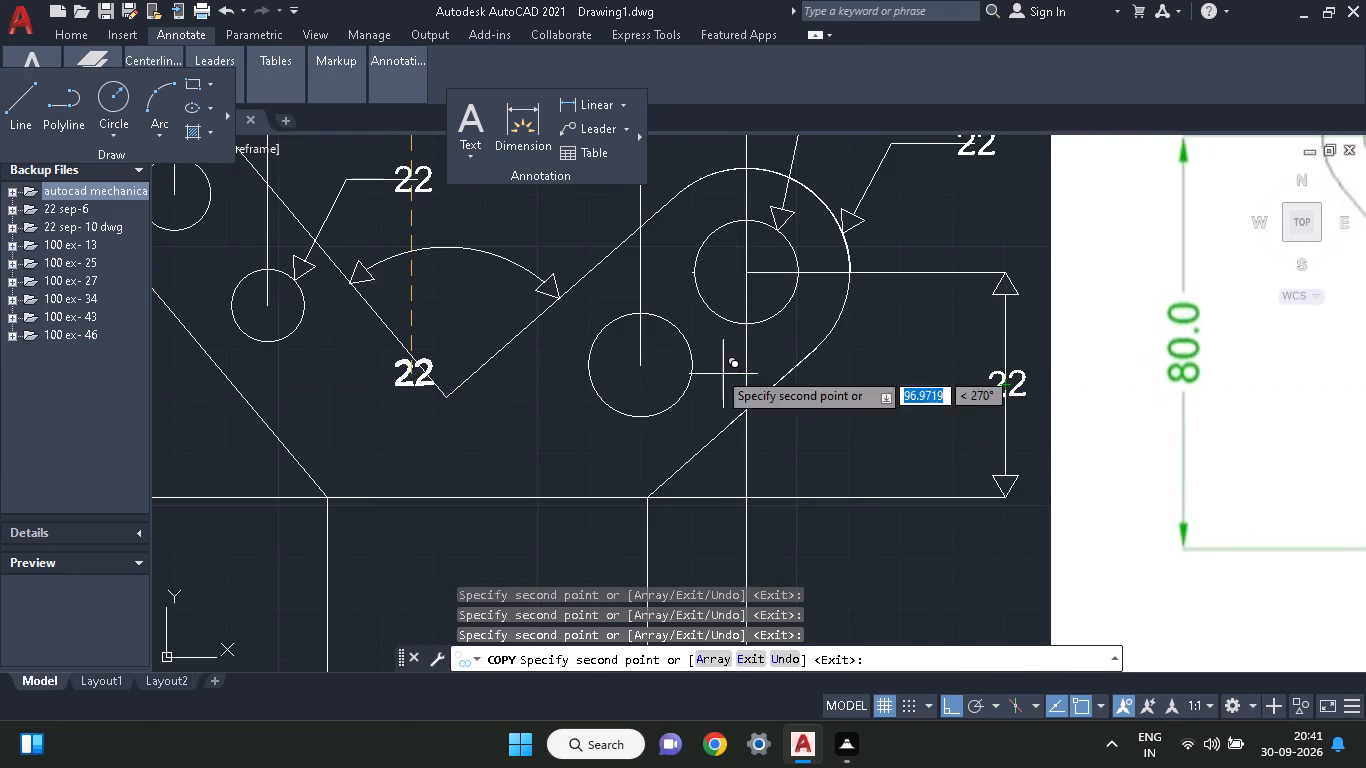
pyautogui.click(452, 256)
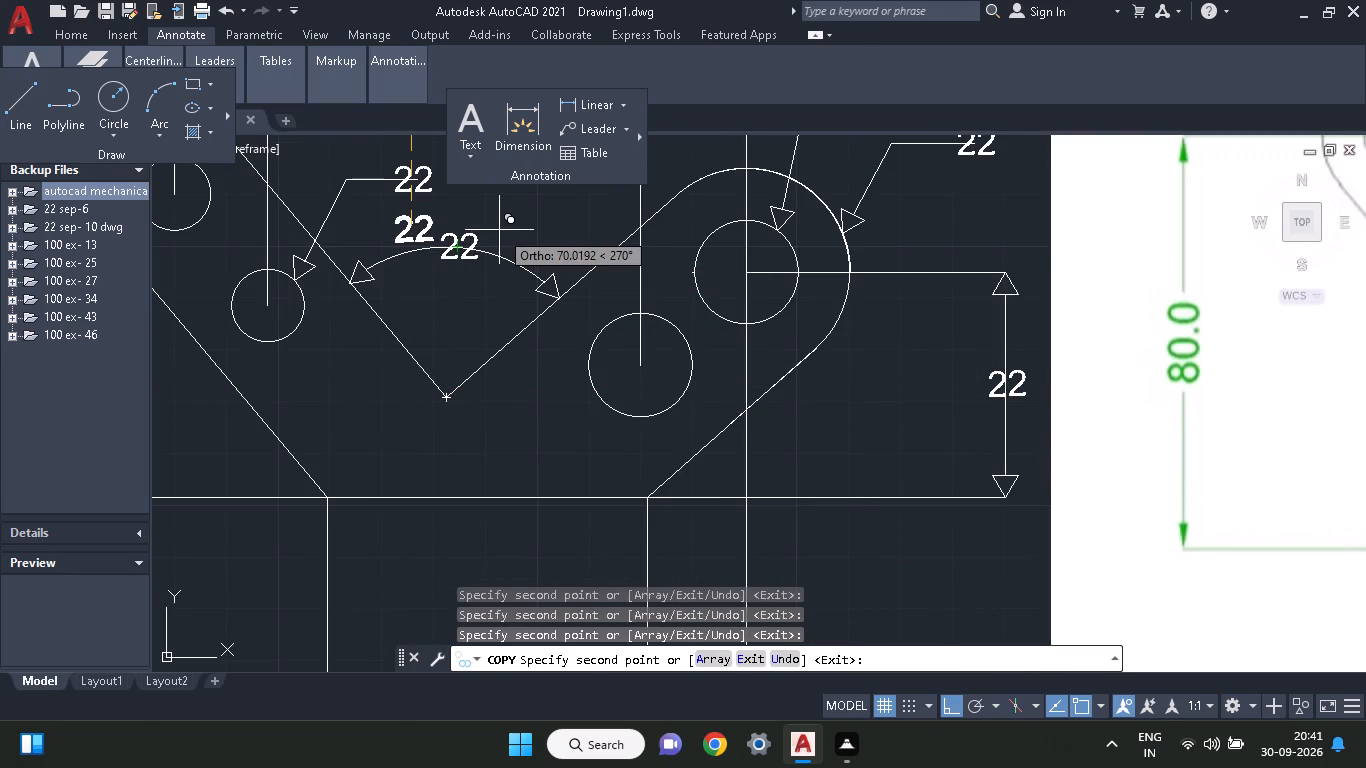
pyautogui.moveTo(499, 230); pyautogui.dragTo(728, 519, button='middle')
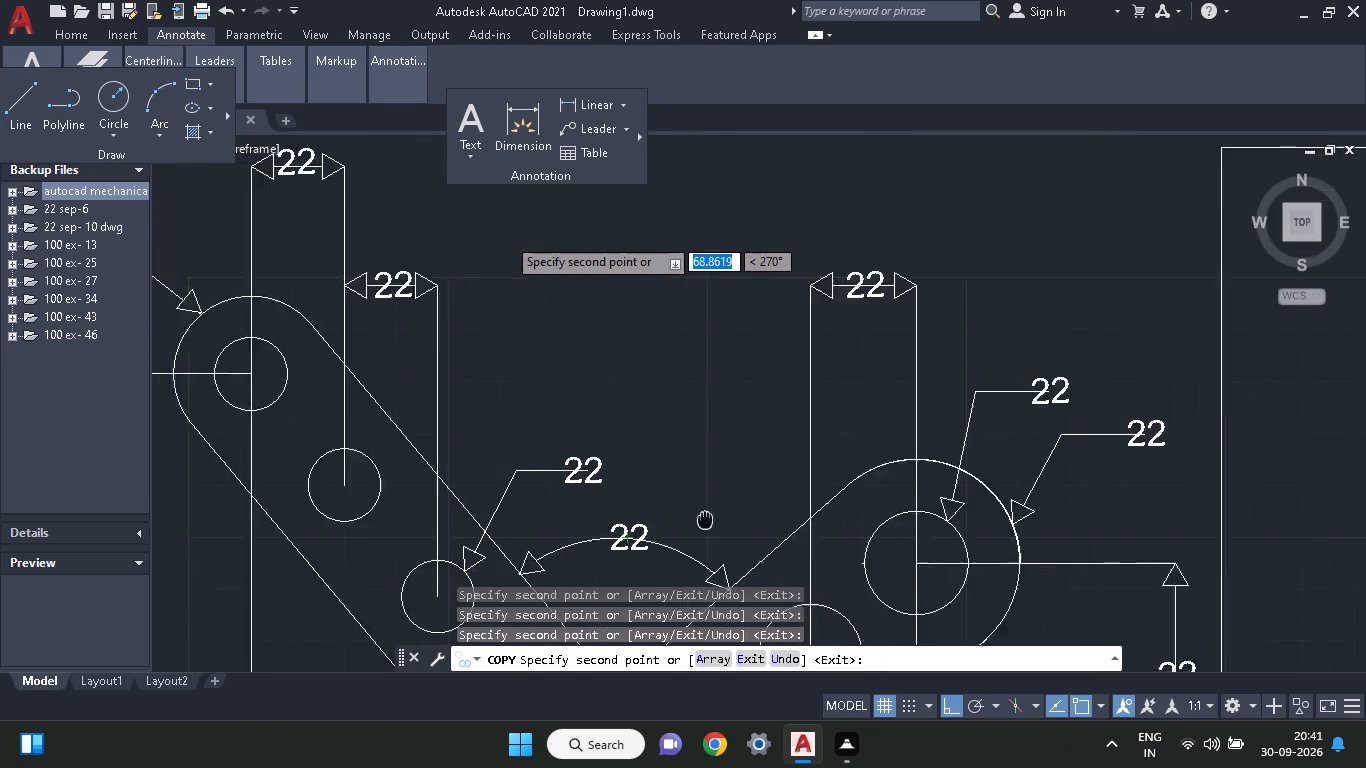
pyautogui.moveTo(728, 519); pyautogui.dragTo(755, 603, button='middle')
pyautogui.rightClick(753, 428)
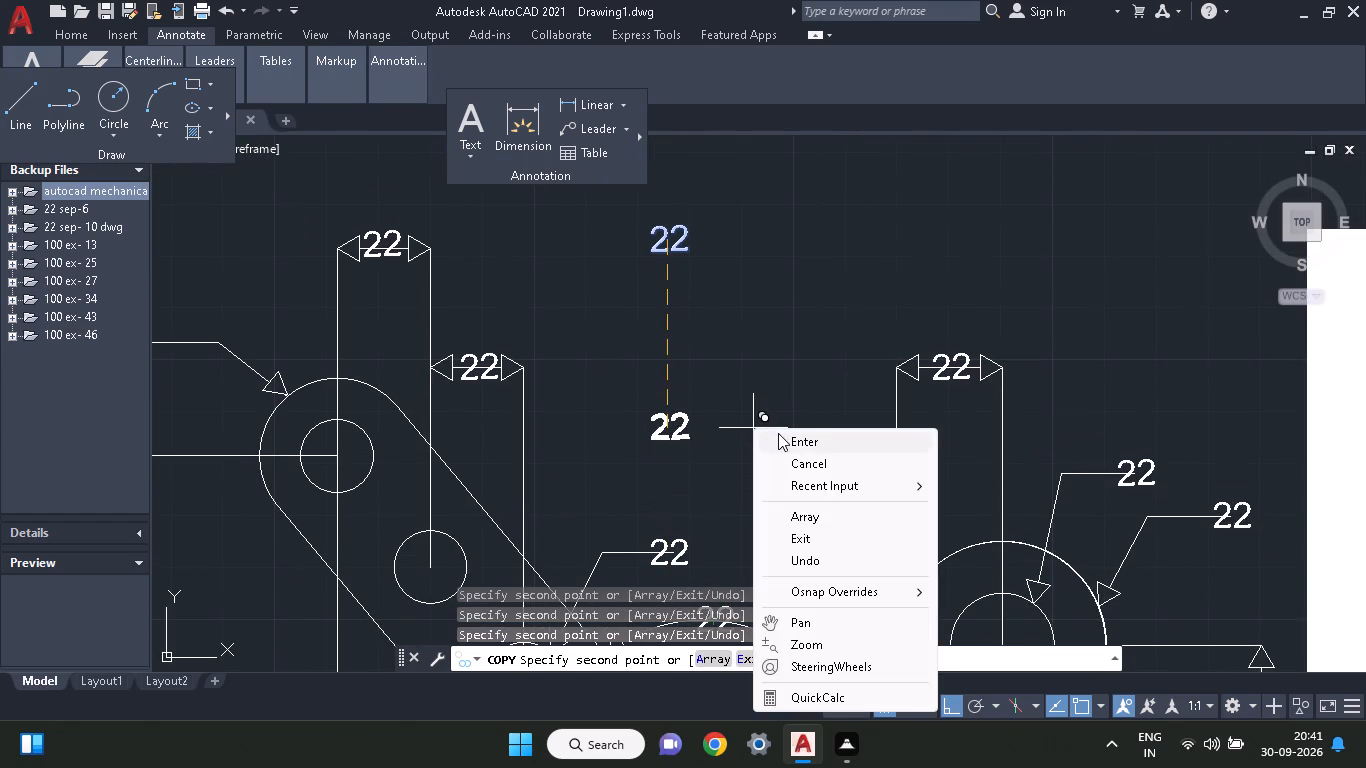
pyautogui.click(778, 436)
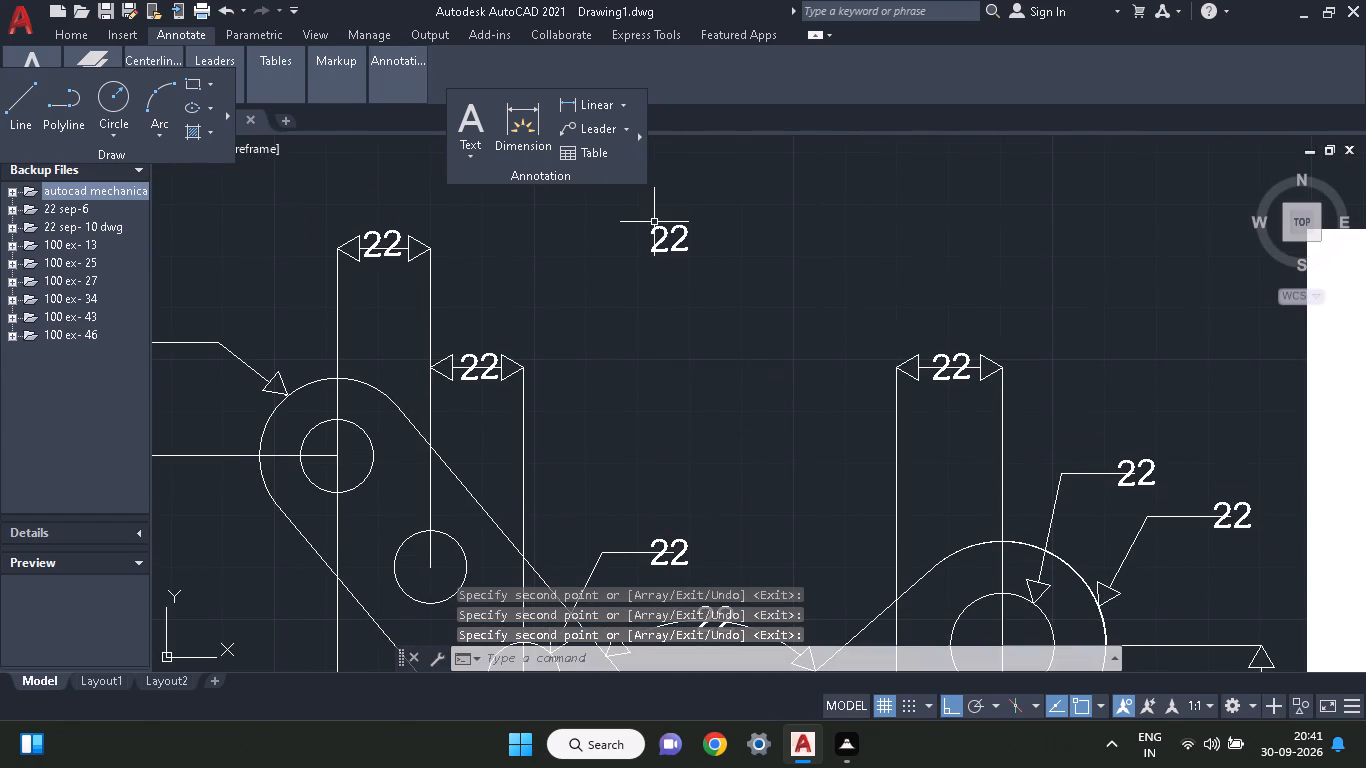
# Erase the original spare 22 label floating above the V between the two arms.
pyautogui.click(659, 234)
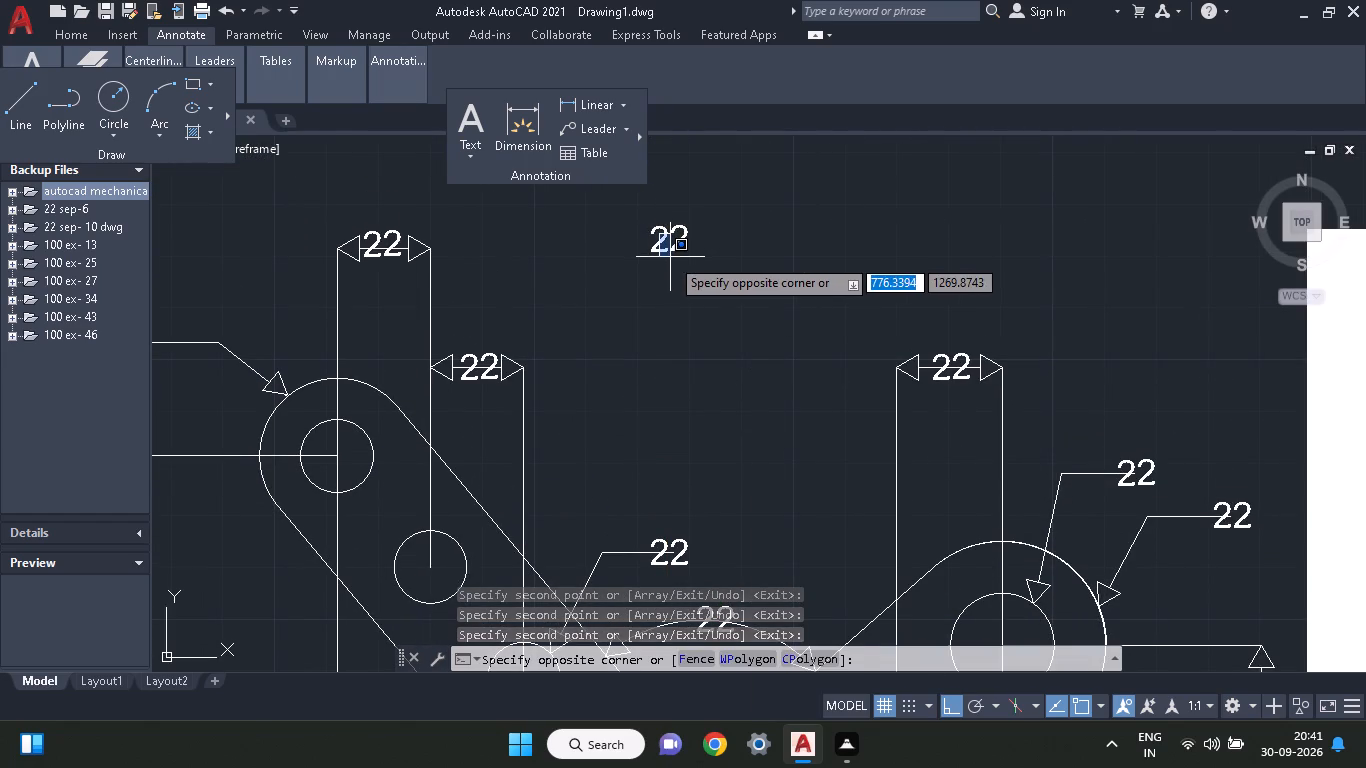
pyautogui.click(670, 257)
pyautogui.moveTo(622, 207); pyautogui.dragTo(673, 295)
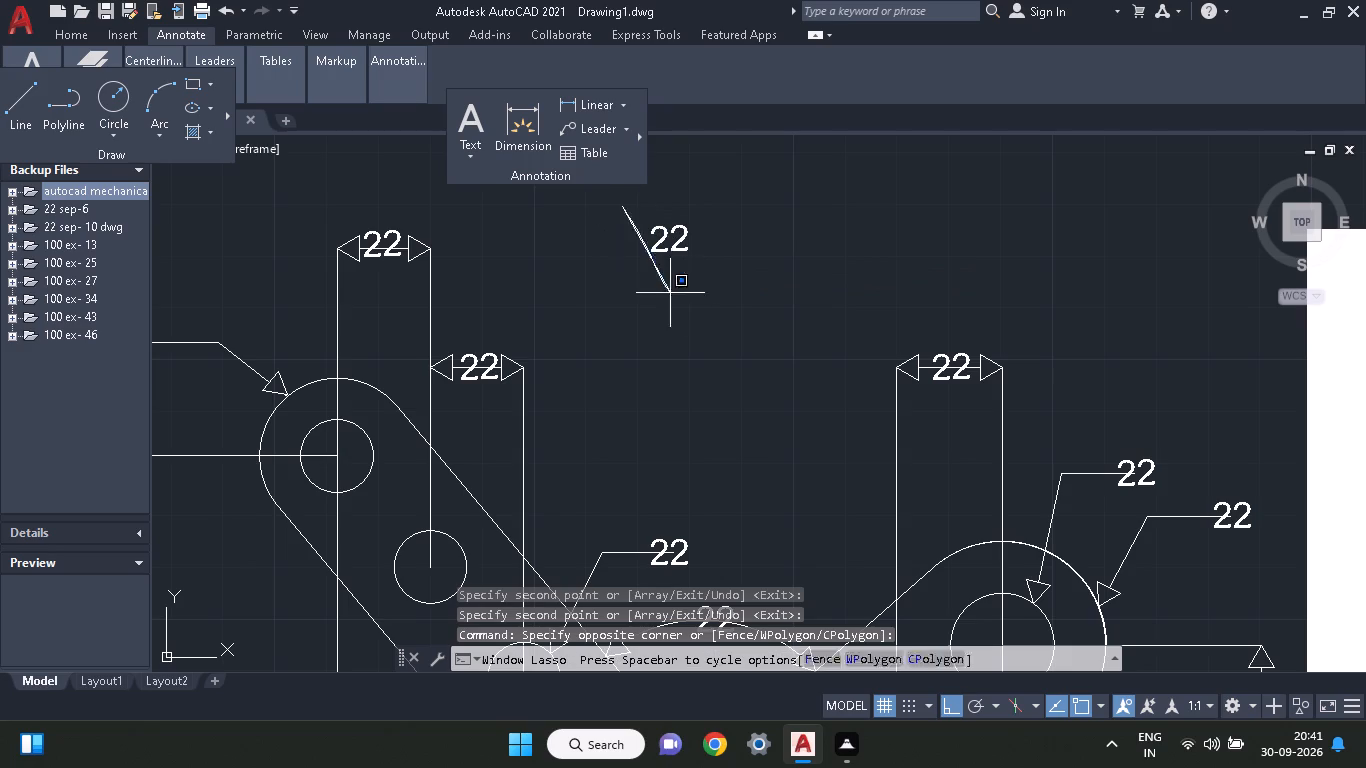
pyautogui.moveTo(673, 295); pyautogui.dragTo(676, 213)
pyautogui.rightClick(676, 213)
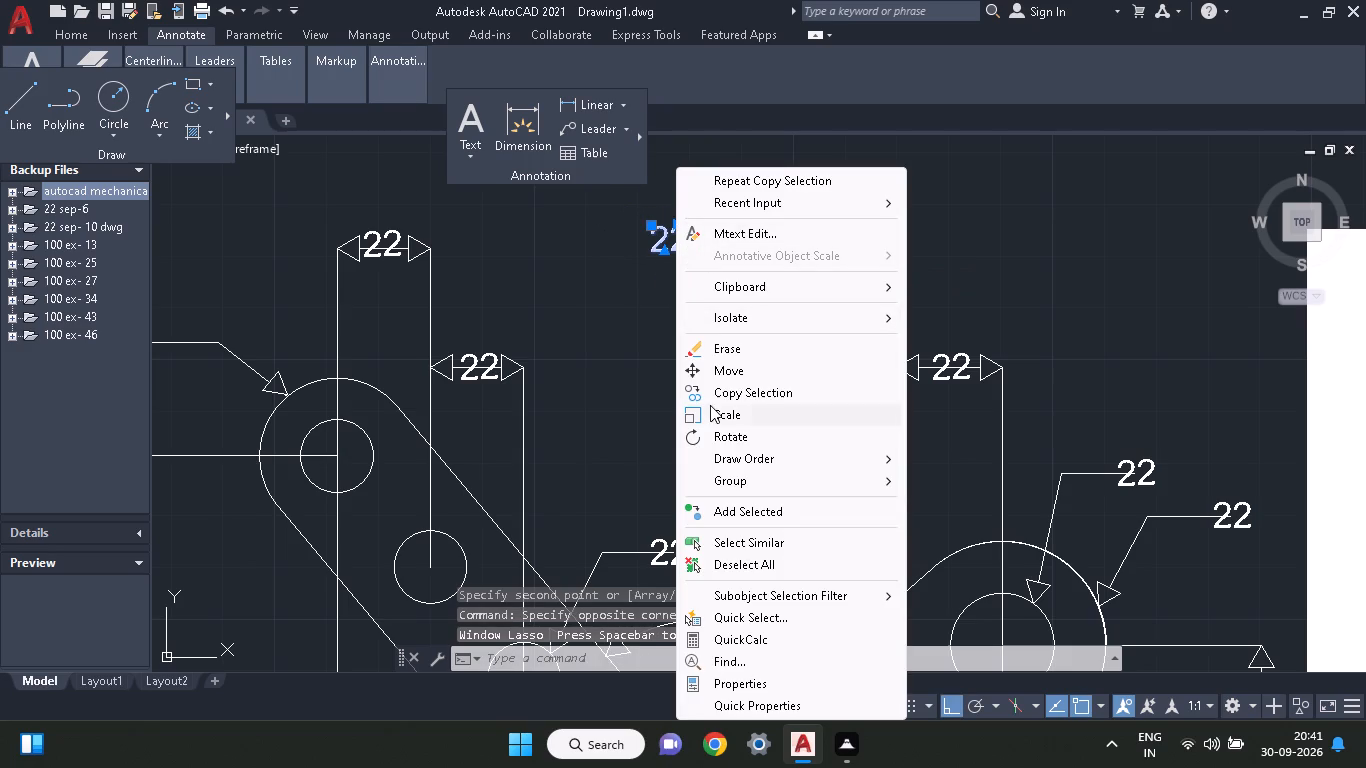
pyautogui.click(708, 347)
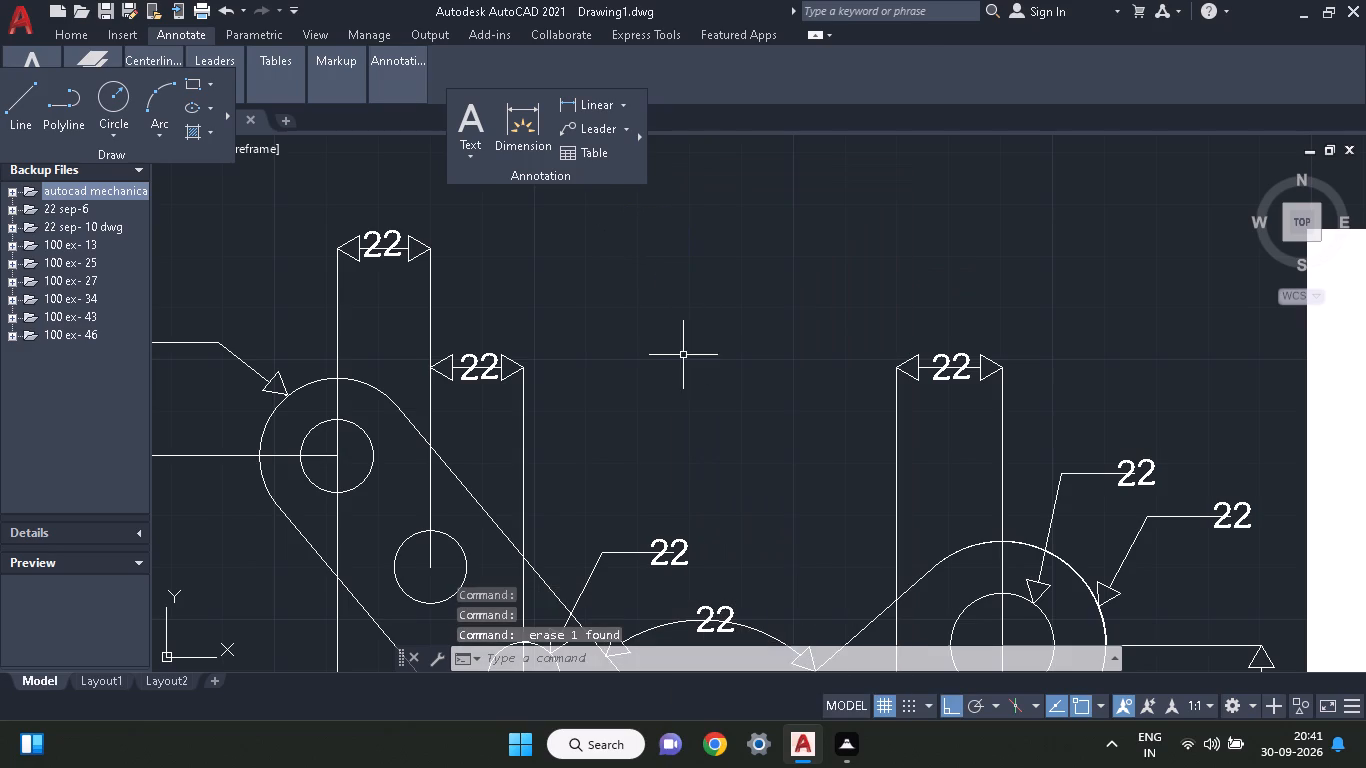
# Change the label at the left arm's end-radius leader to D30.
pyautogui.moveTo(678, 360); pyautogui.dragTo(944, 333, button='middle')
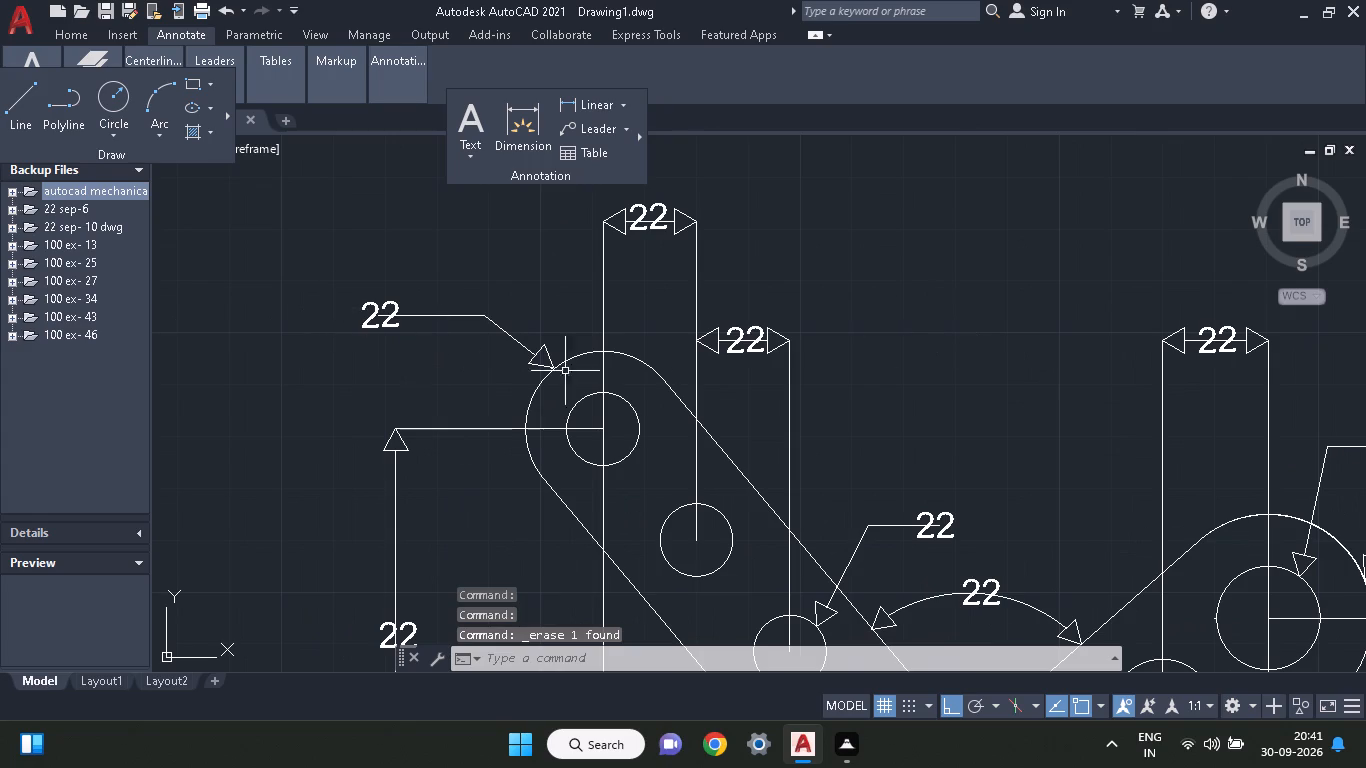
pyautogui.scroll(-1, 724, 363)
pyautogui.scroll(1, 724, 363)
pyautogui.moveTo(947, 388); pyautogui.dragTo(725, 371, button='middle')
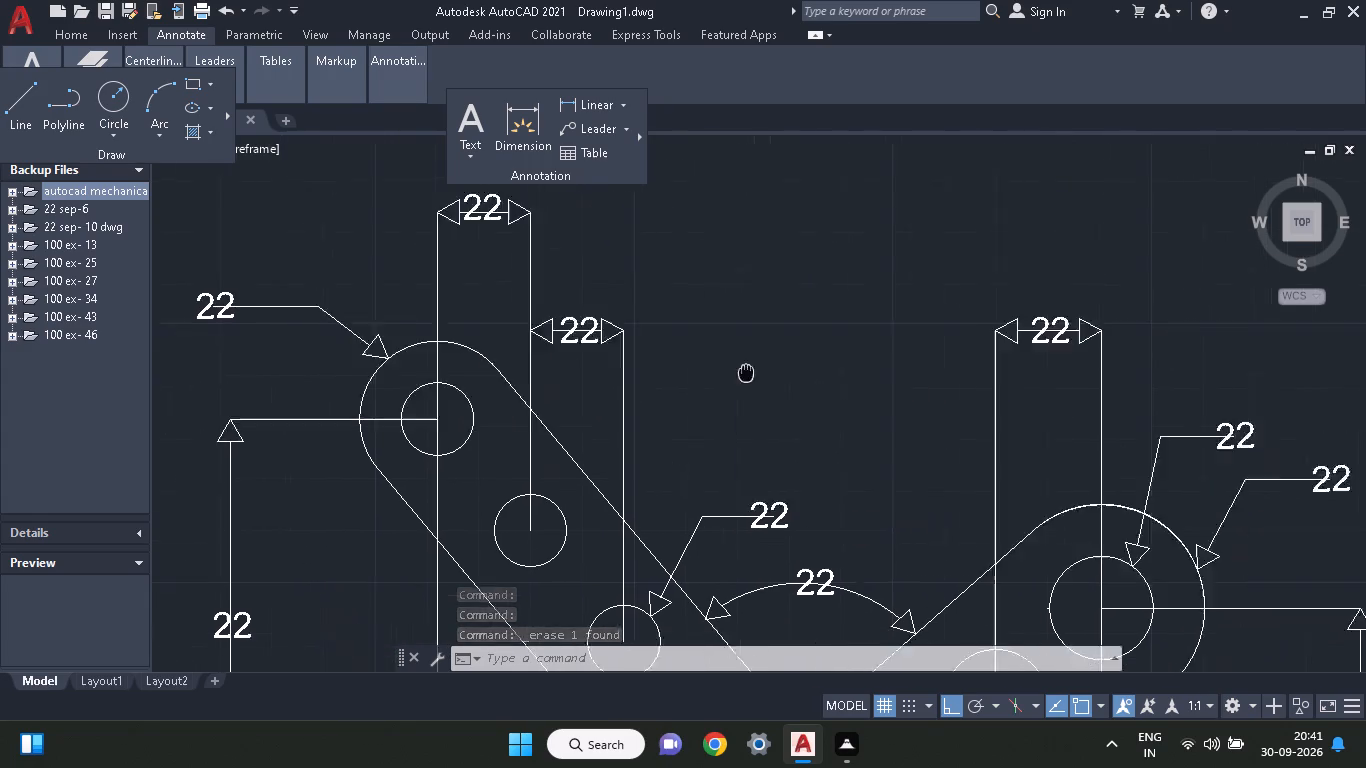
pyautogui.moveTo(725, 371); pyautogui.dragTo(555, 336, button='middle')
pyautogui.moveTo(565, 335); pyautogui.dragTo(542, 376, button='middle')
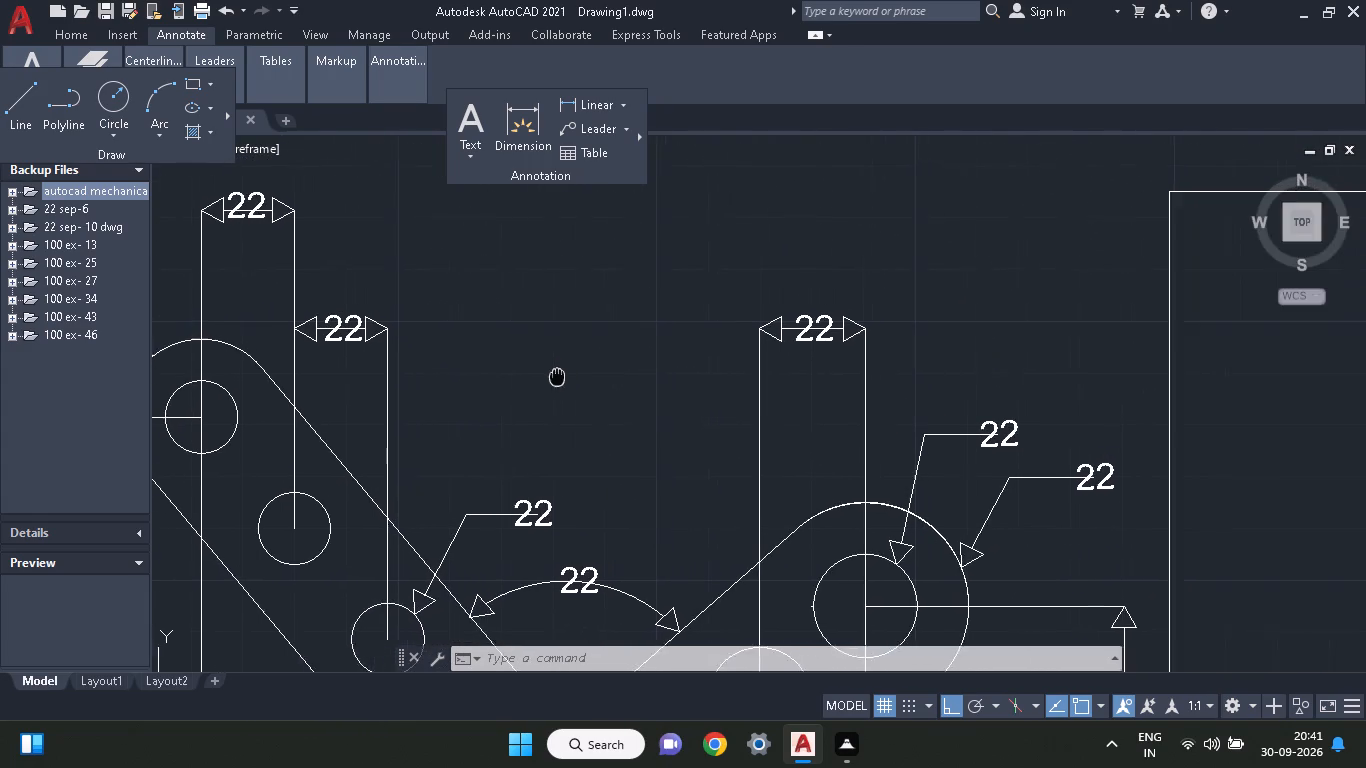
pyautogui.moveTo(542, 376); pyautogui.dragTo(496, 376, button='middle')
pyautogui.moveTo(496, 376); pyautogui.dragTo(955, 410, button='middle')
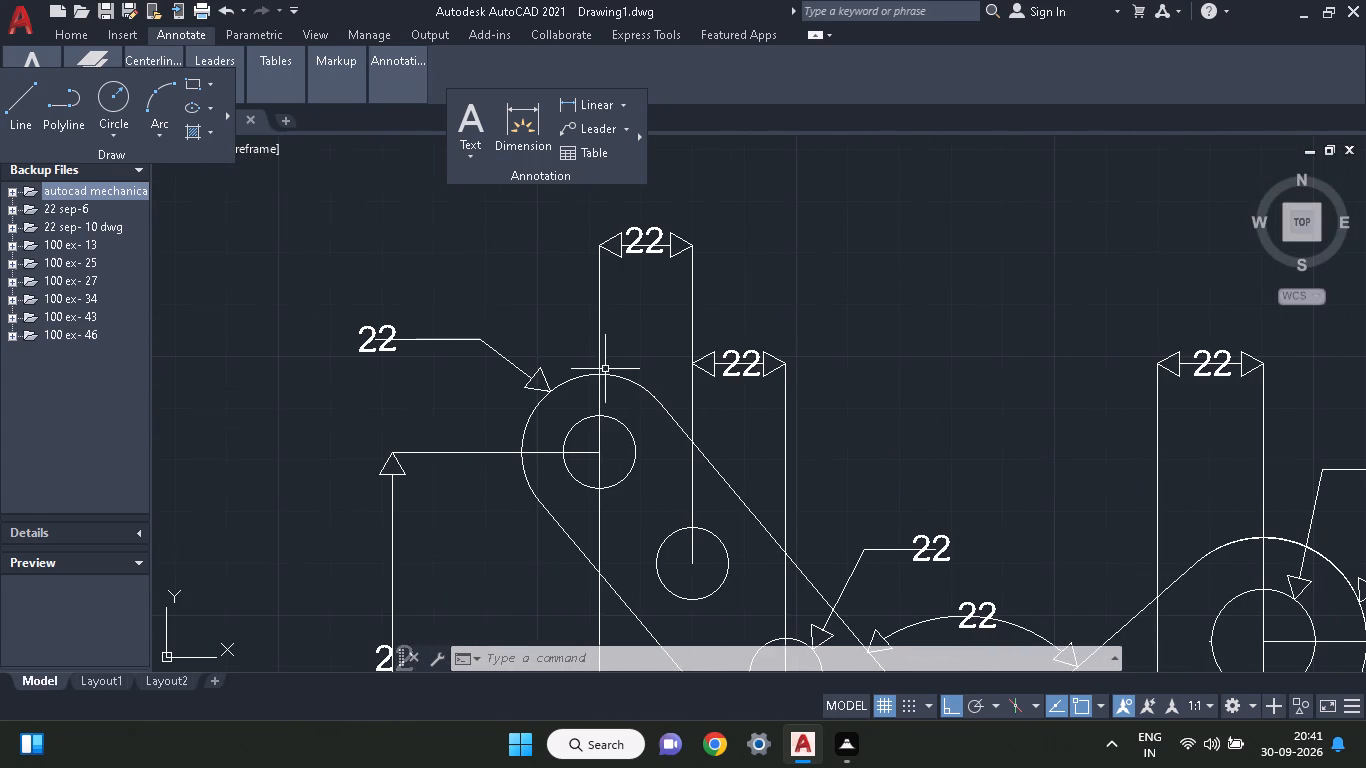
pyautogui.doubleClick(375, 335)
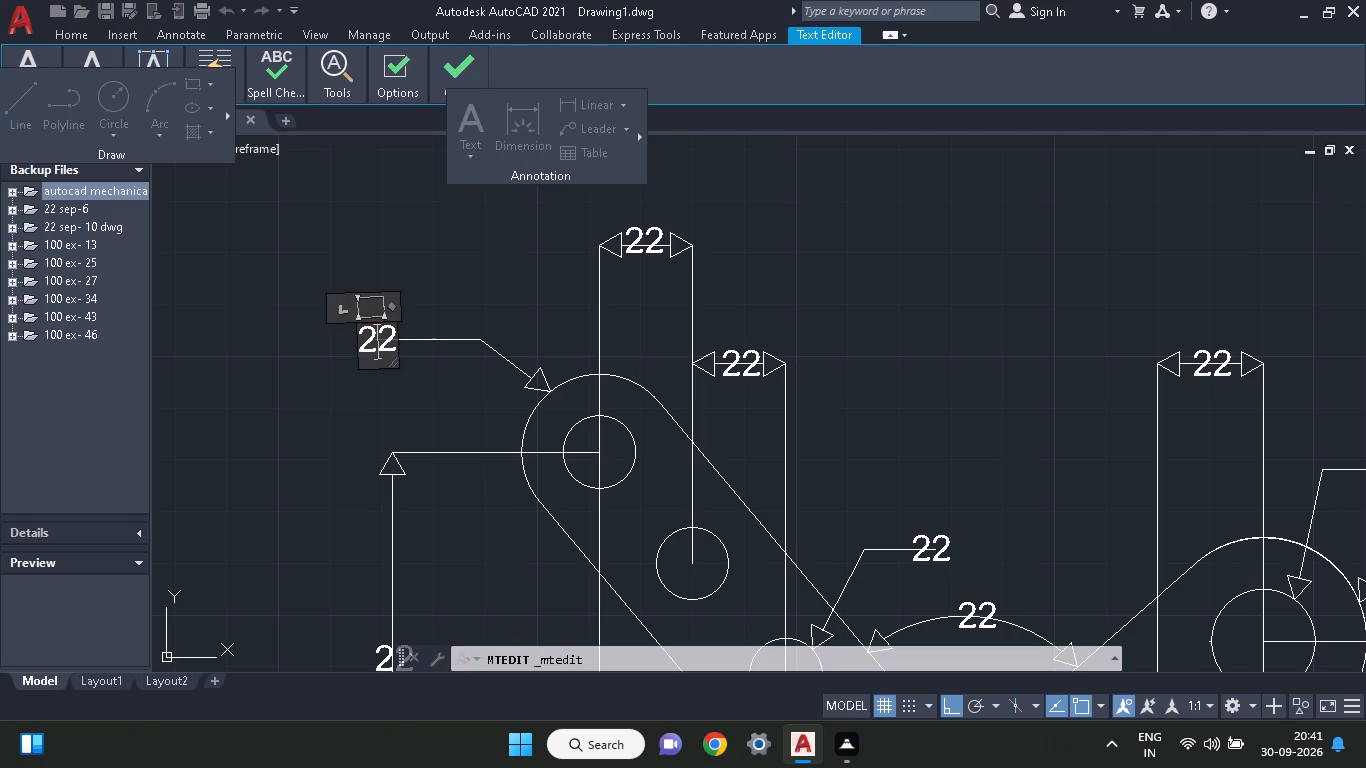
pyautogui.press('Right')
pyautogui.press('BackSpace')
pyautogui.press('BackSpace')
pyautogui.write('30')
pyautogui.press('Left')
pyautogui.press('Left')
pyautogui.press('d')
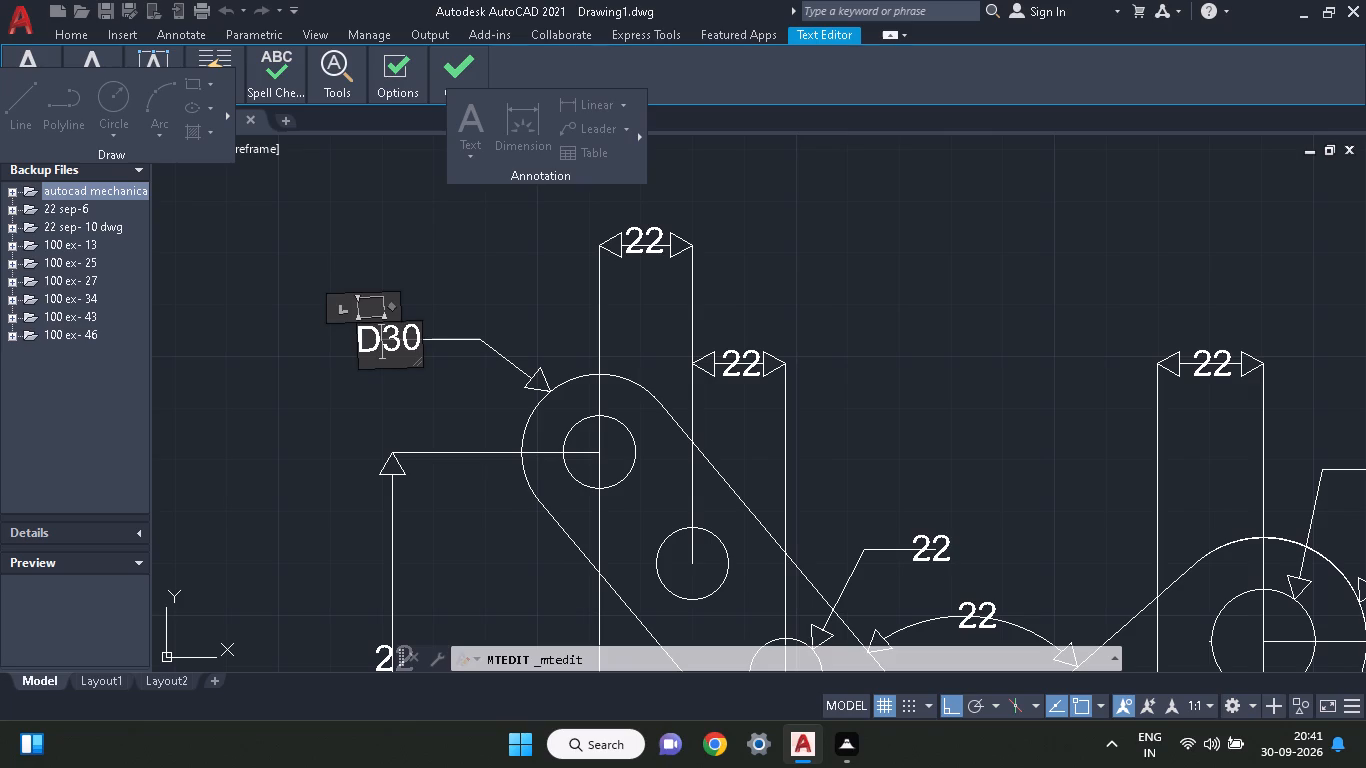
pyautogui.click(464, 299)
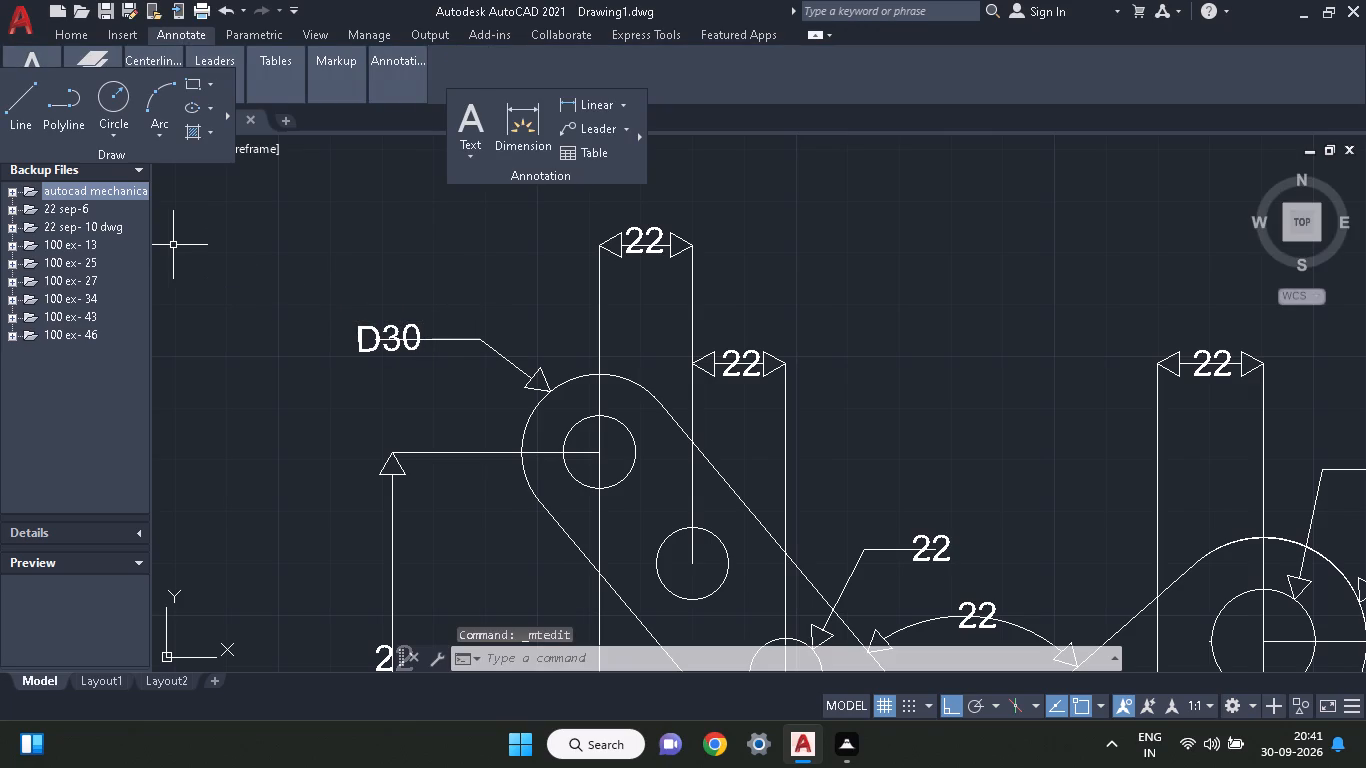
# Trim away the left end-radius leader's horizontal line through and beside the D30 label.
pyautogui.write('TR')
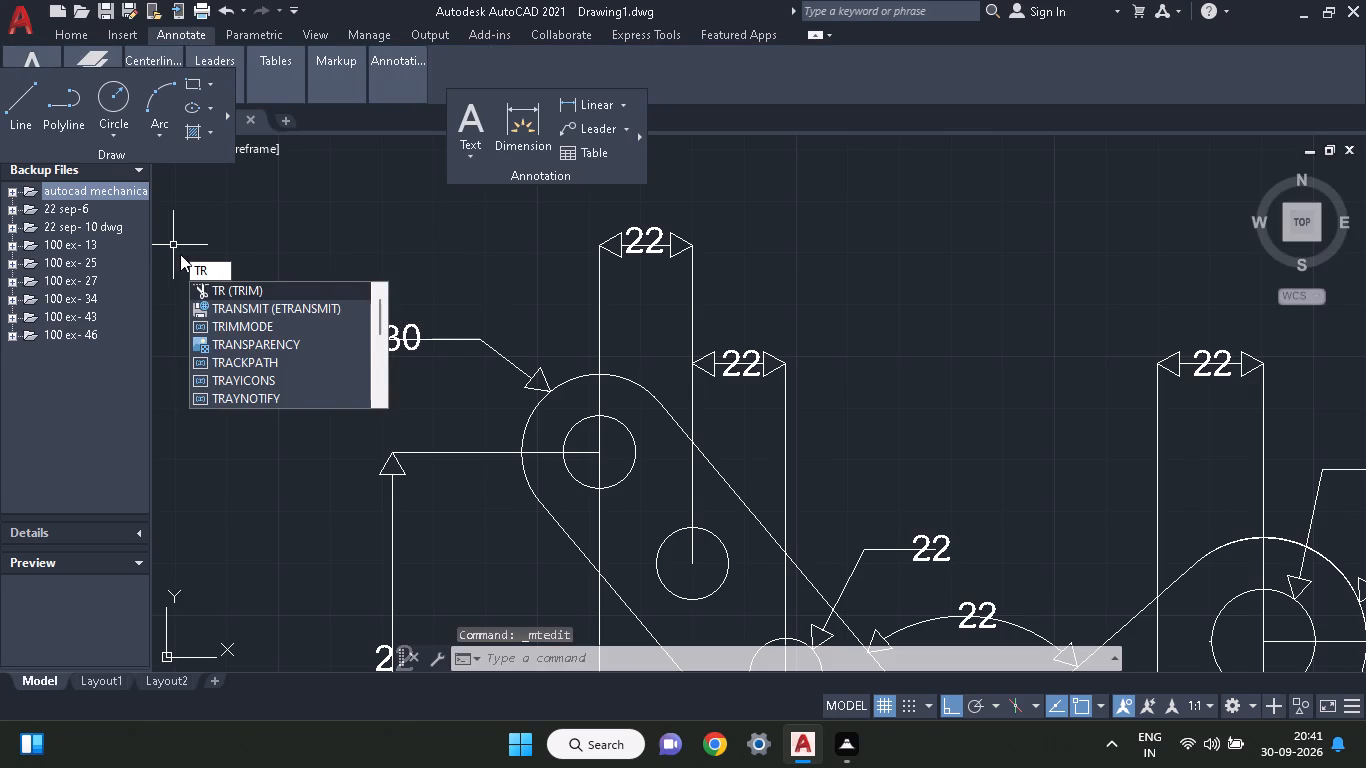
pyautogui.click(193, 287)
pyautogui.moveTo(372, 292); pyautogui.dragTo(393, 351)
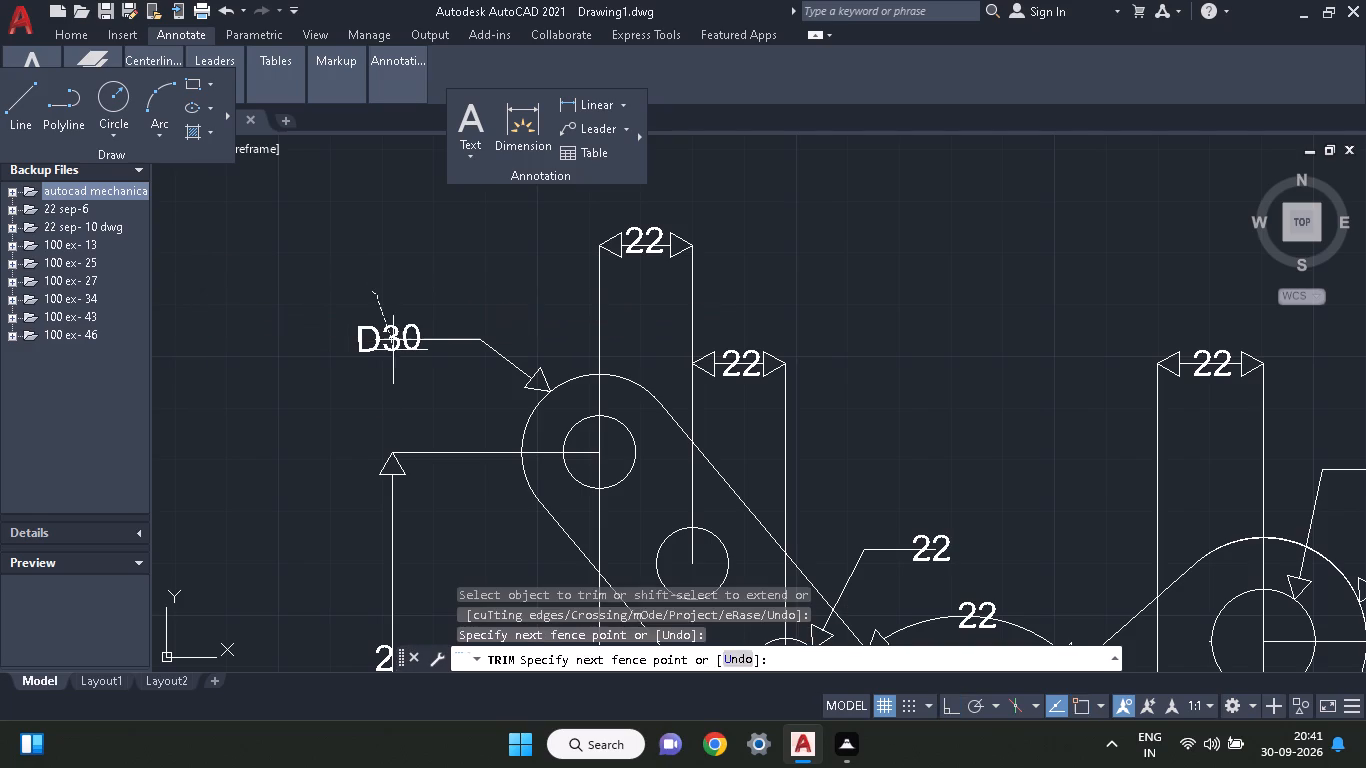
pyautogui.moveTo(393, 351); pyautogui.dragTo(399, 411)
pyautogui.moveTo(409, 272); pyautogui.dragTo(419, 375)
pyautogui.moveTo(419, 375); pyautogui.dragTo(417, 244)
pyautogui.rightClick(417, 244)
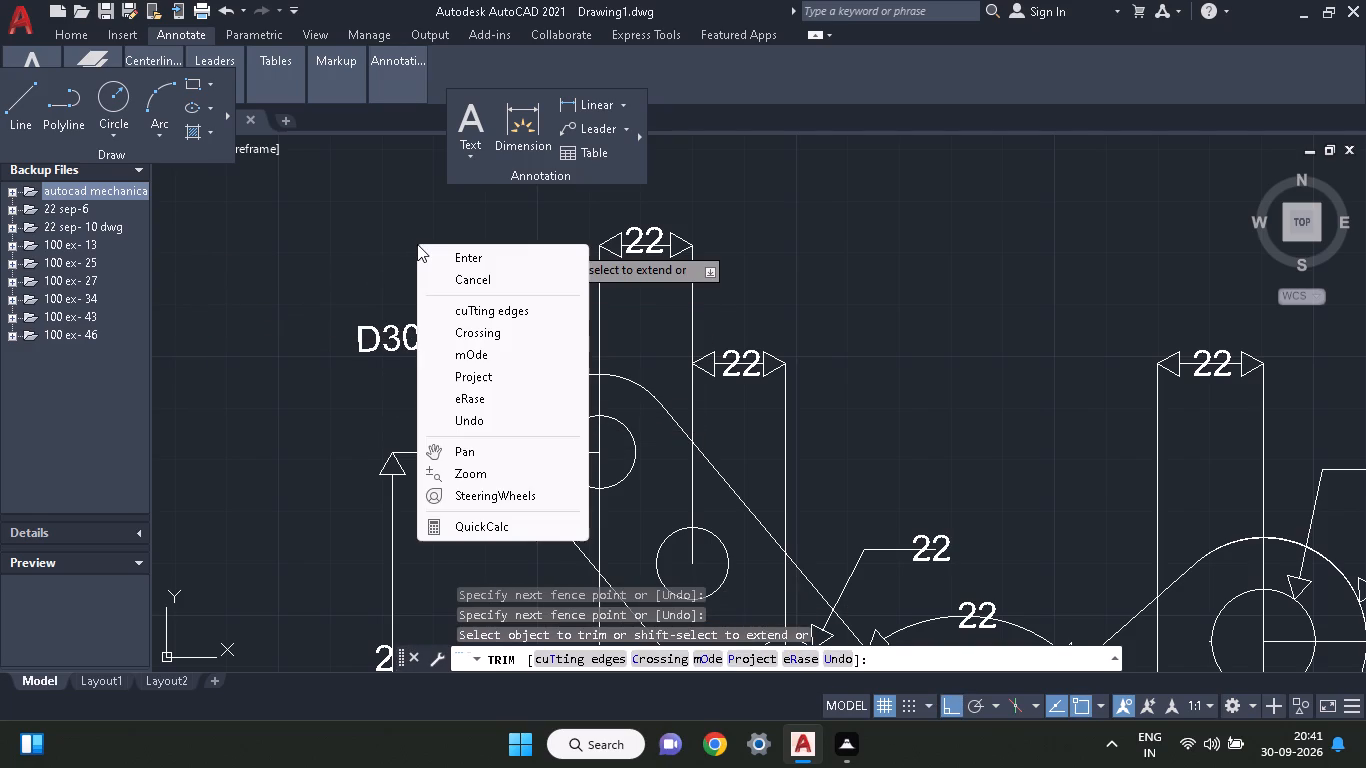
pyautogui.click(440, 262)
# Redraw the left end-radius leader's horizontal line from its bend through and past the D30 label.
pyautogui.click(2, 114)
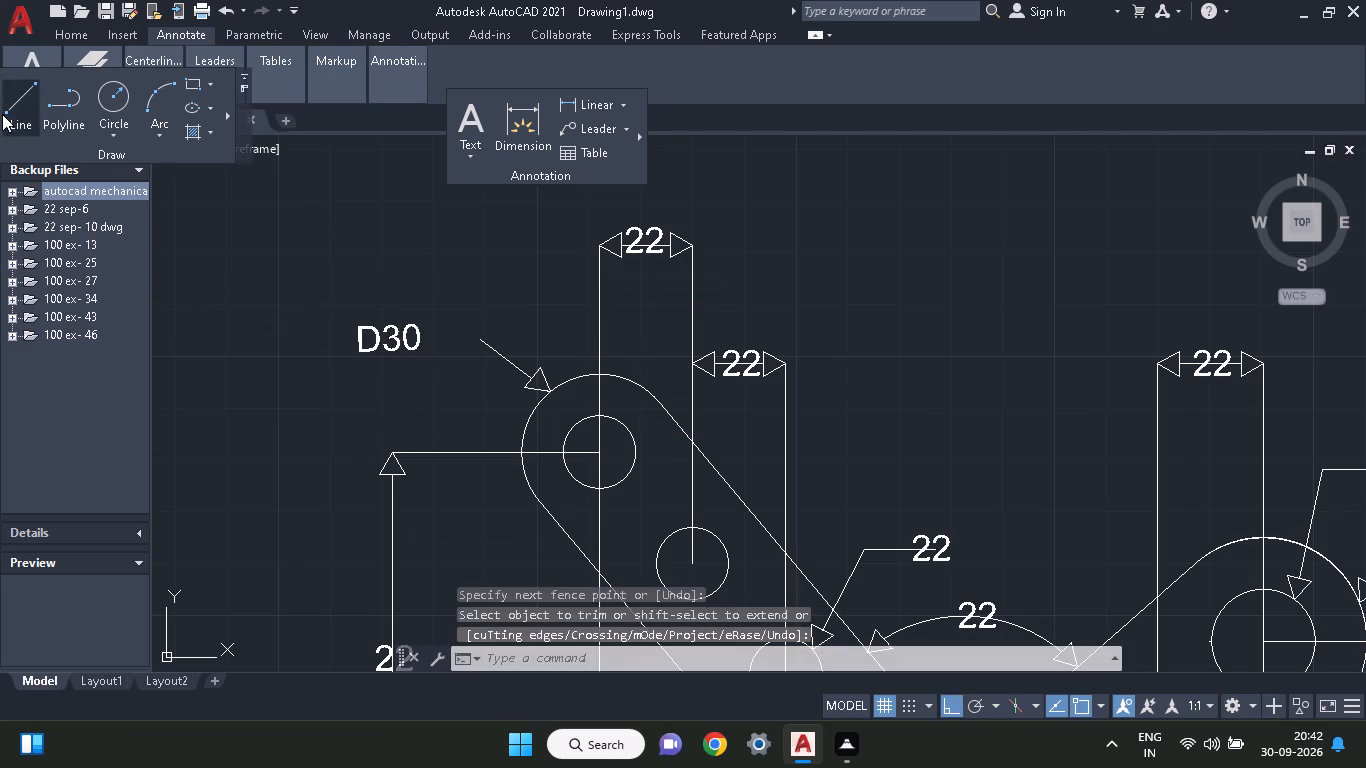
pyautogui.click(483, 344)
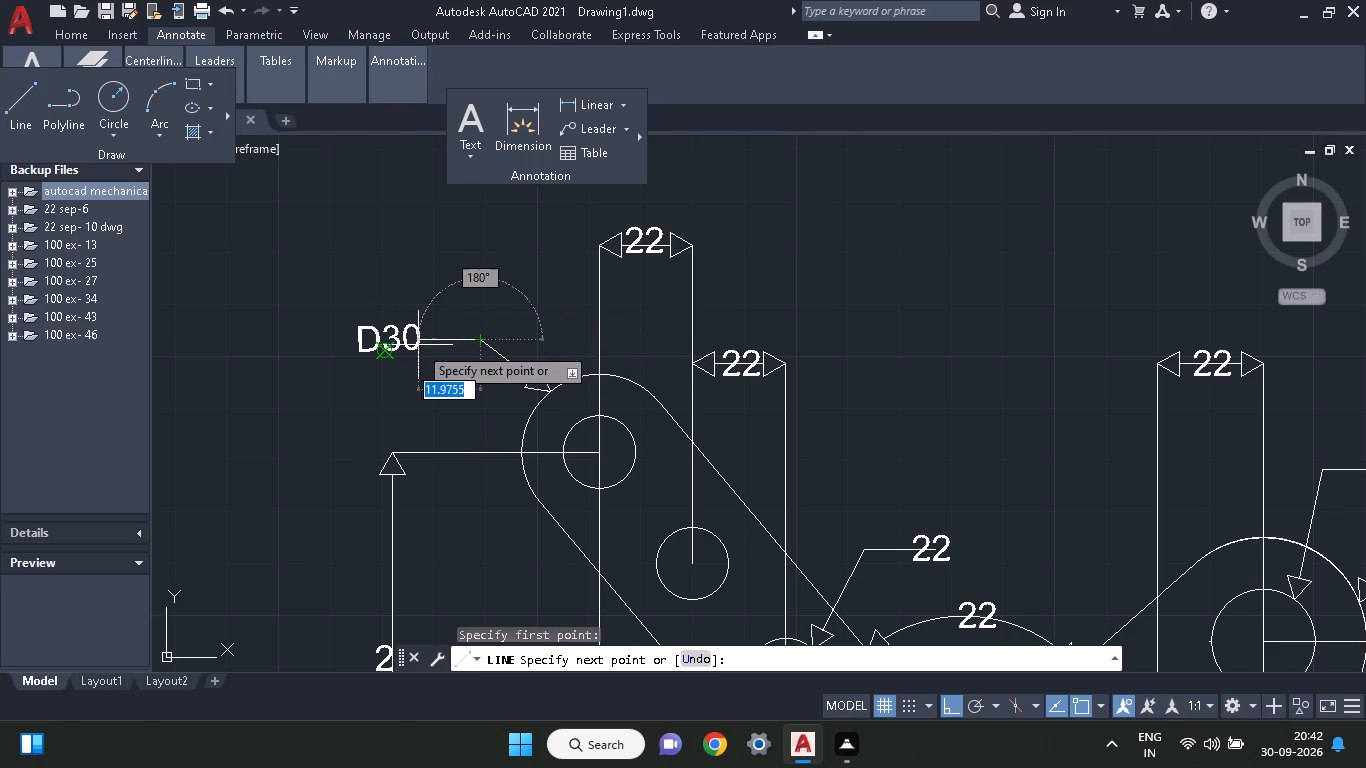
pyautogui.click(424, 339)
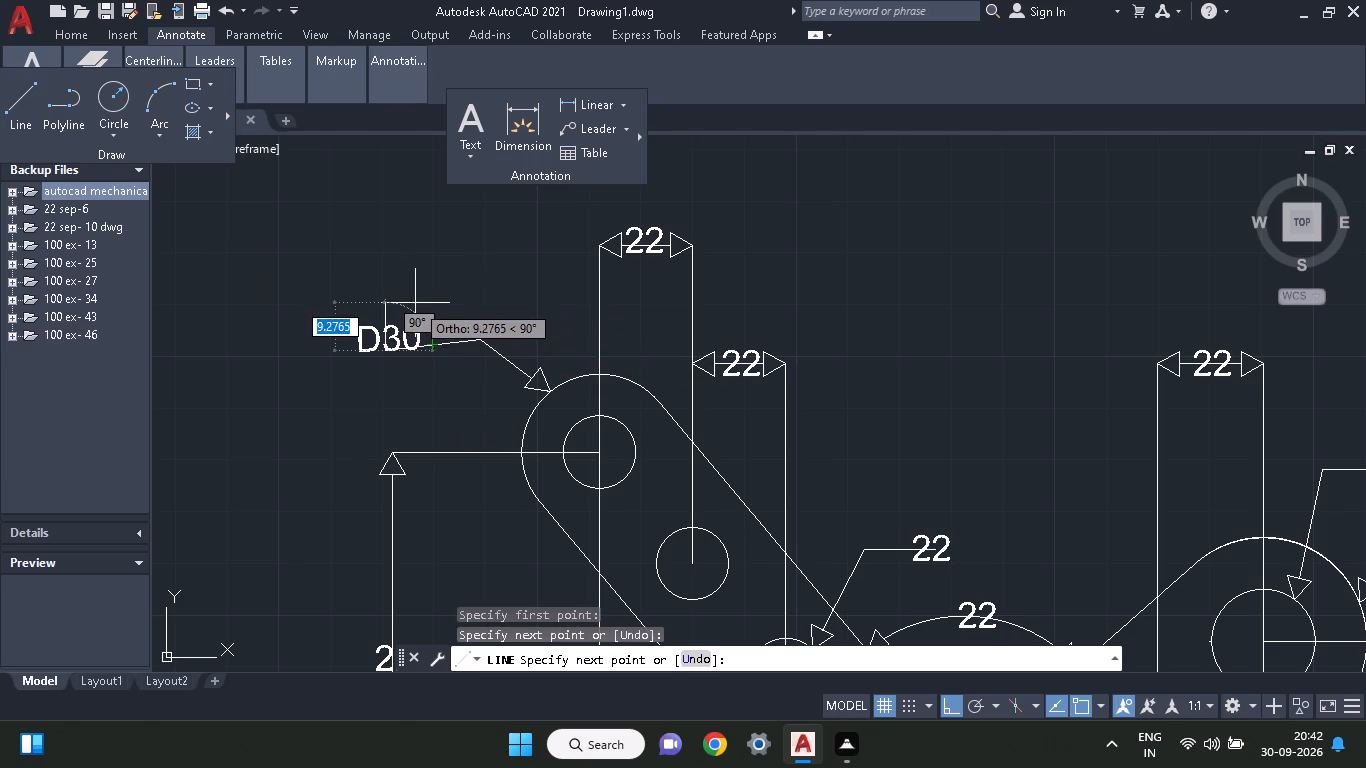
pyautogui.hotkey('ctrl', 'z')
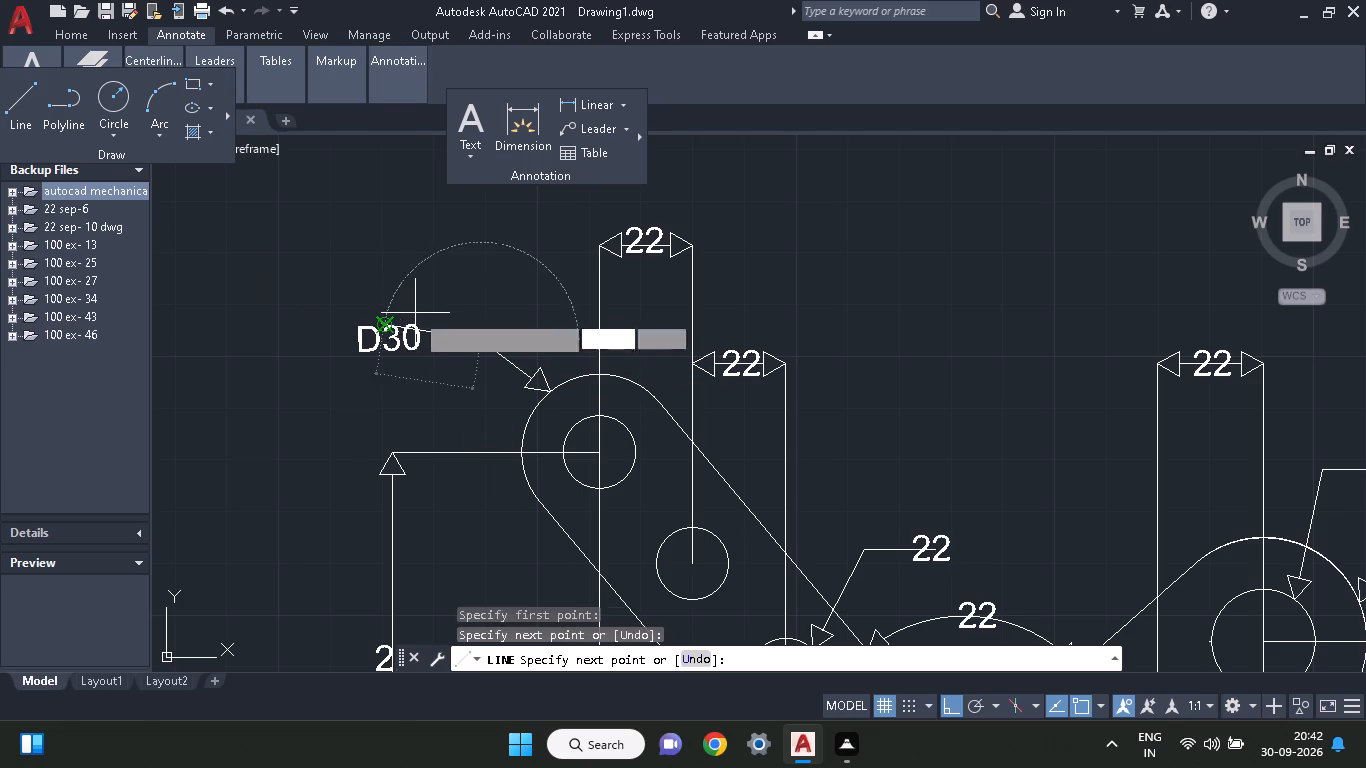
pyautogui.click(302, 334)
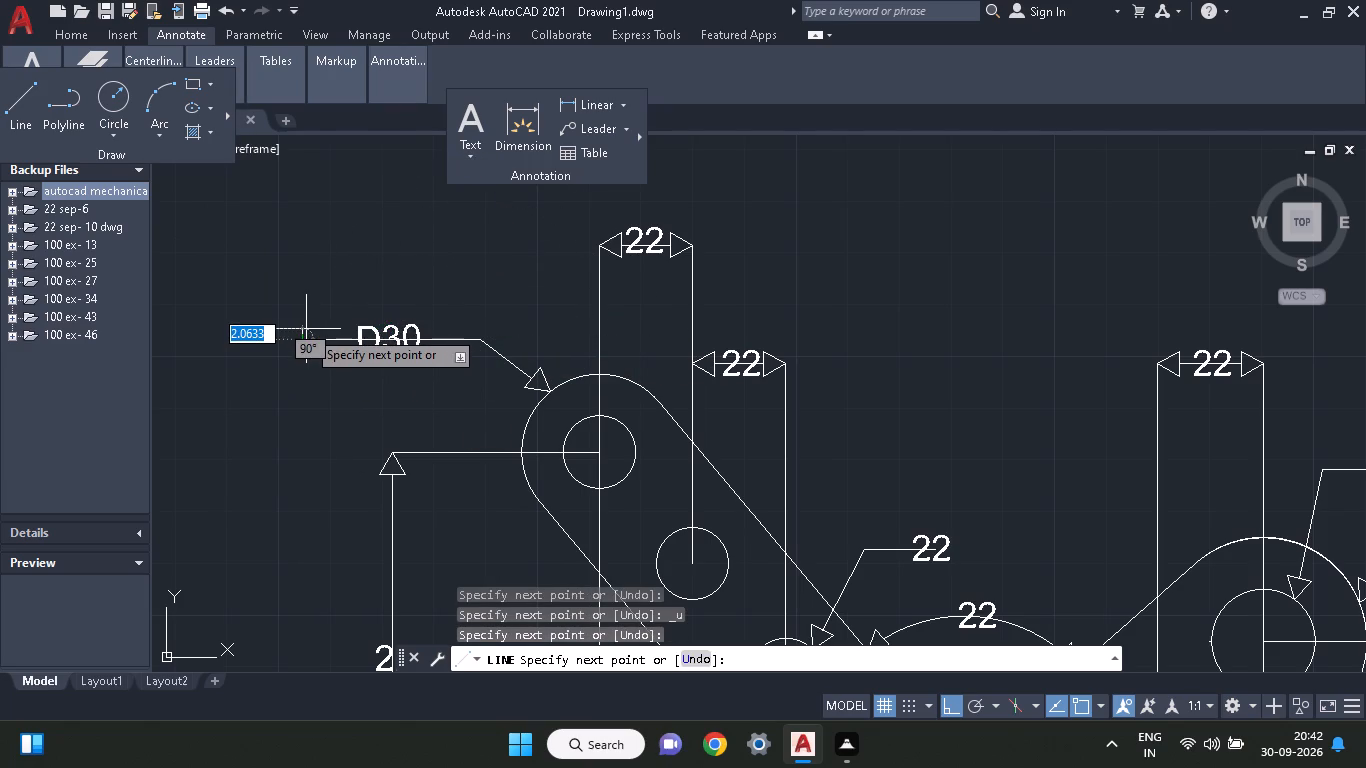
pyautogui.press('Escape')
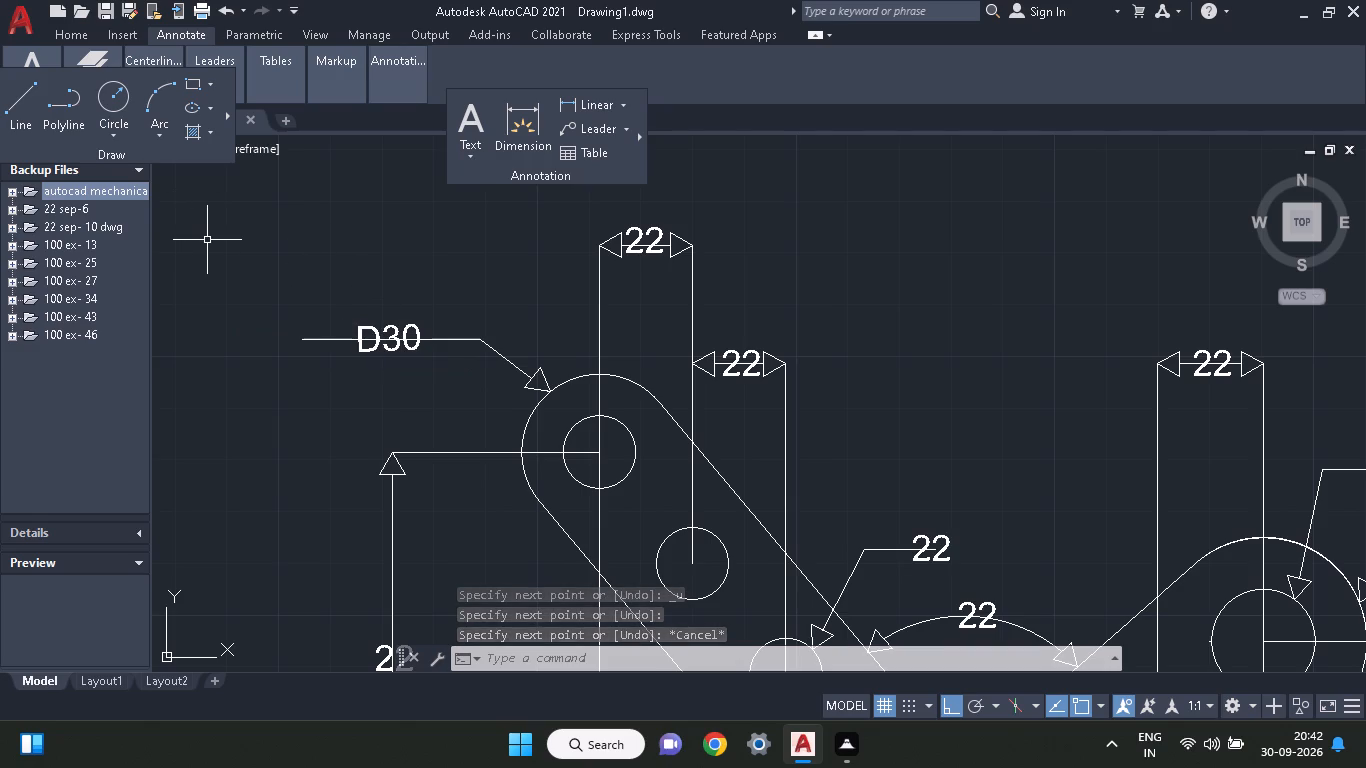
# Trim the redrawn leader line beyond and behind the D30 label, keeping the part between label and bend.
pyautogui.press('t')
pyautogui.press('r')
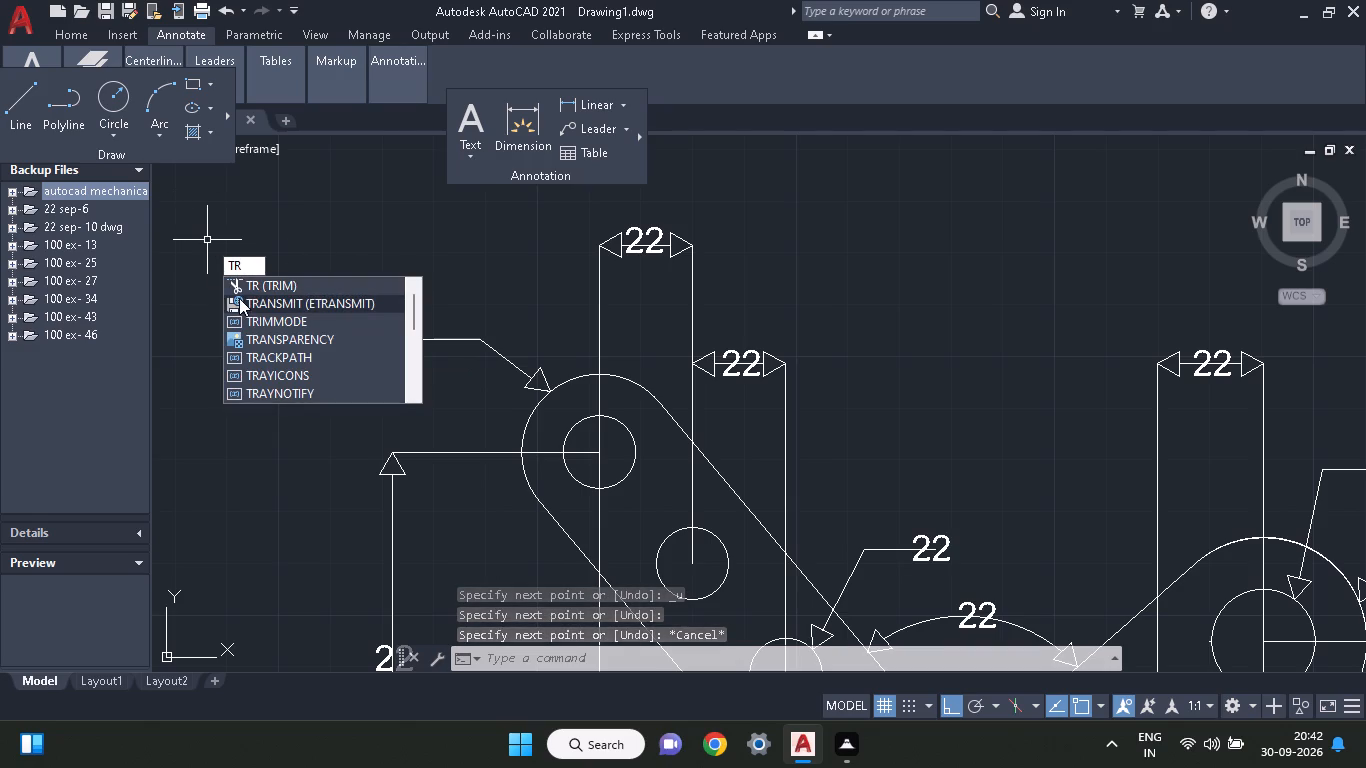
pyautogui.click(239, 285)
pyautogui.moveTo(336, 283); pyautogui.dragTo(342, 378)
pyautogui.moveTo(355, 249); pyautogui.dragTo(376, 387)
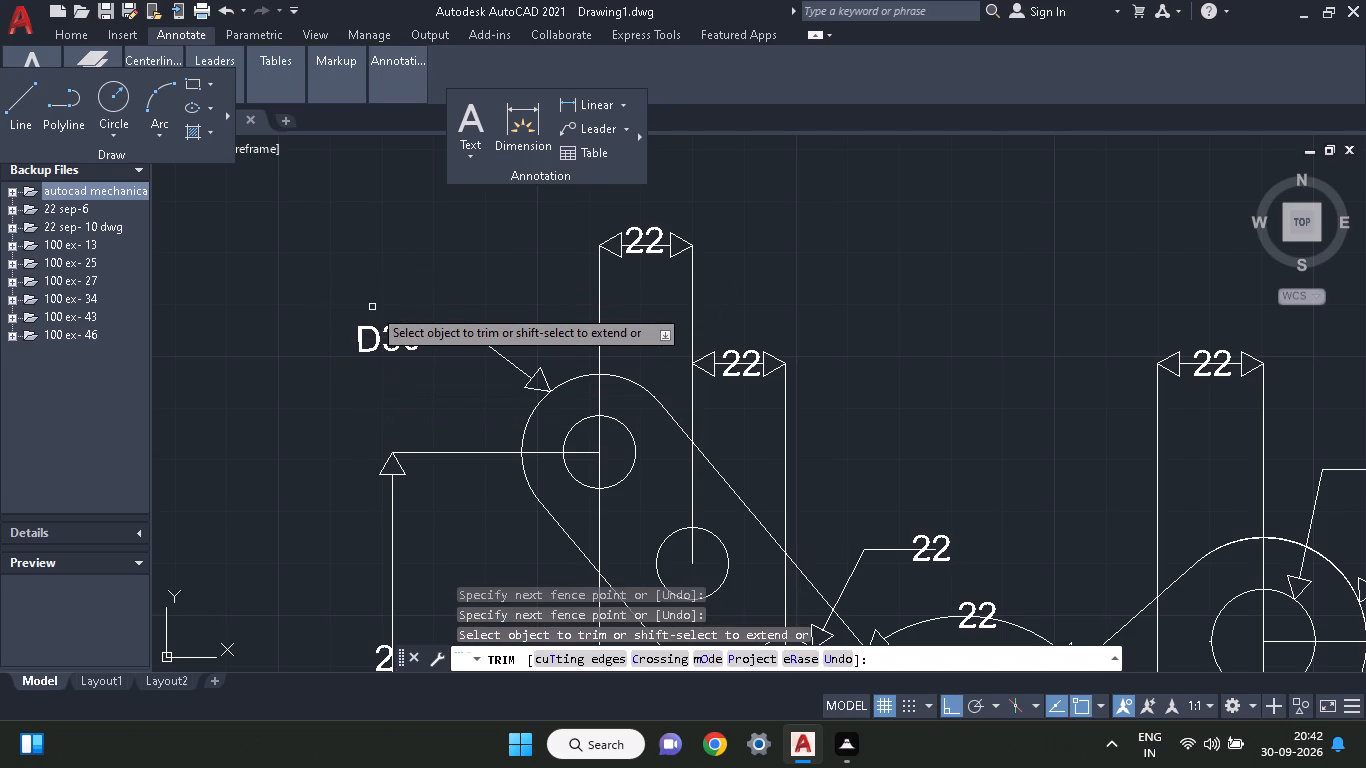
# Trim the two horizontal dimension lines above the left arm where they pass through their 22 labels.
pyautogui.moveTo(641, 198); pyautogui.dragTo(641, 206)
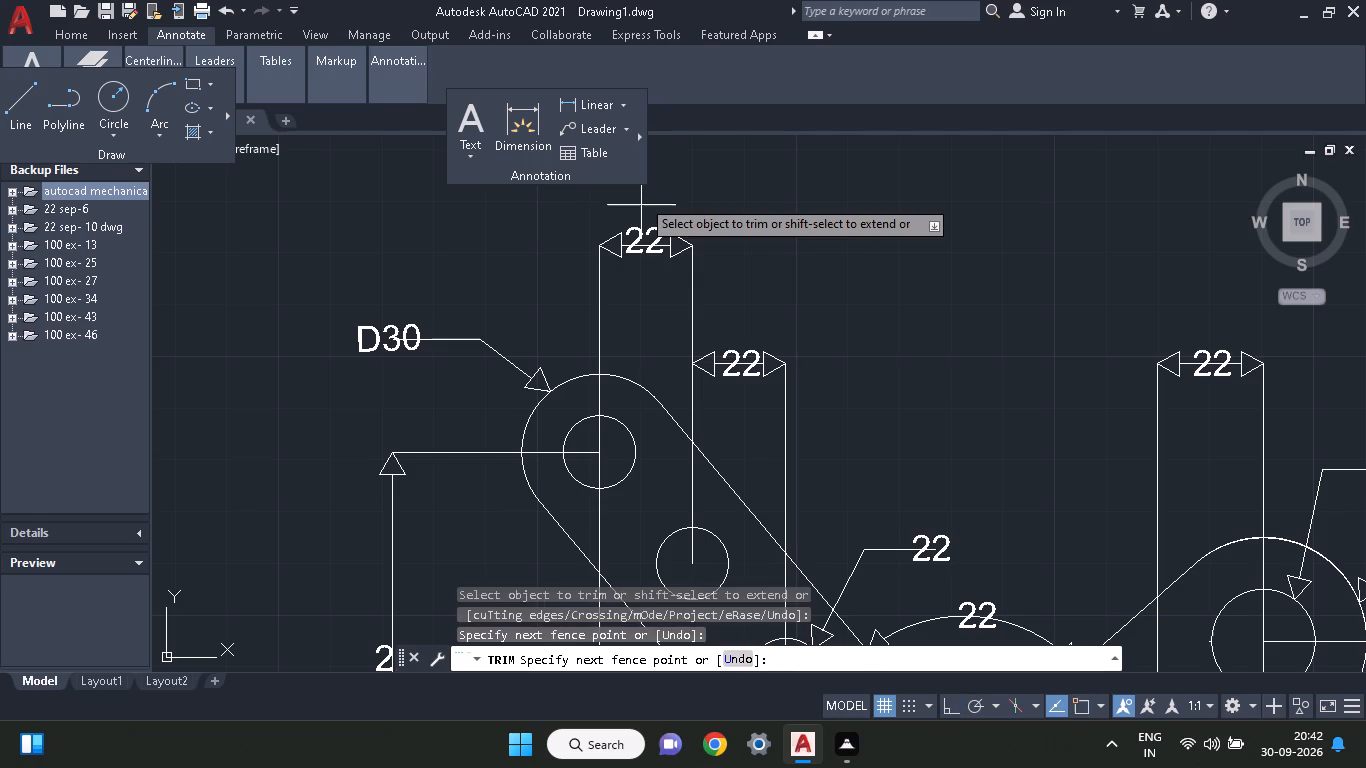
pyautogui.moveTo(641, 206); pyautogui.dragTo(646, 313)
pyautogui.moveTo(738, 315); pyautogui.dragTo(741, 327)
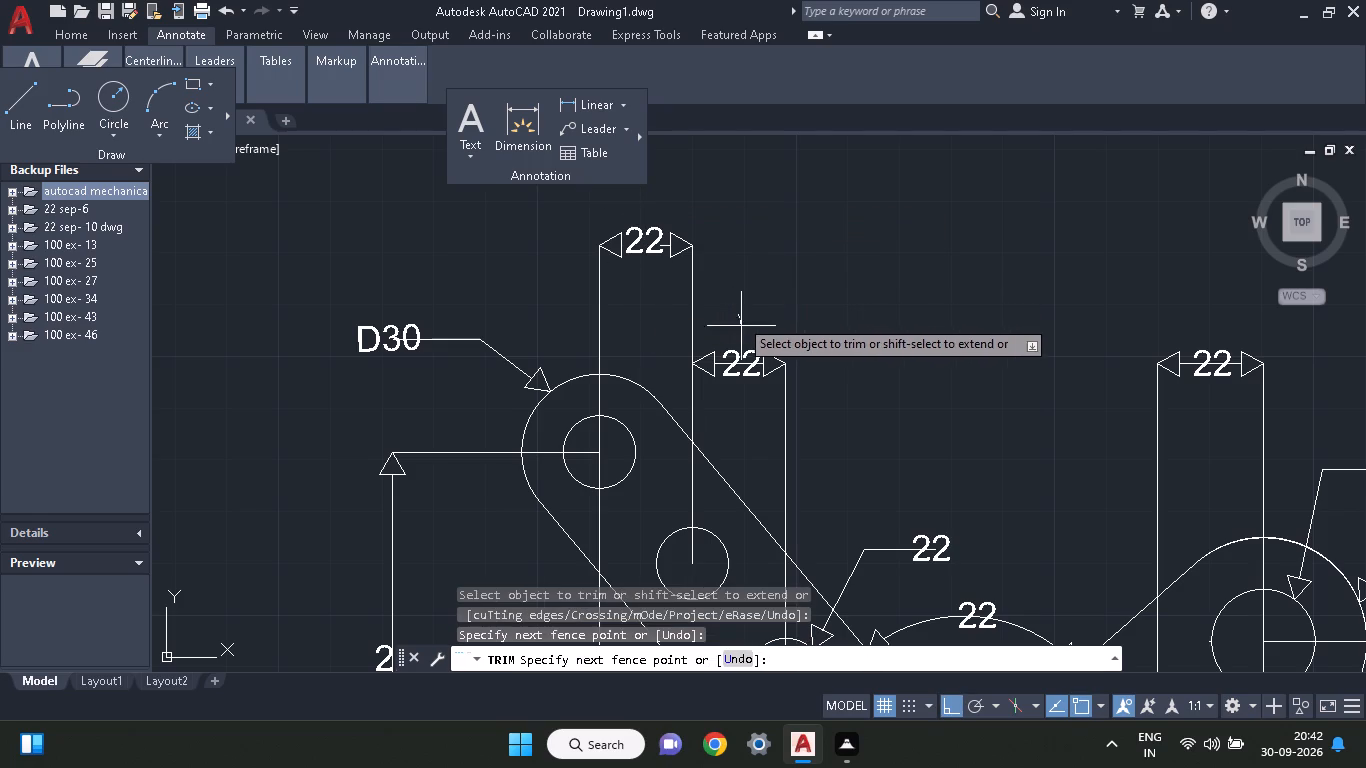
pyautogui.moveTo(741, 327); pyautogui.dragTo(743, 408)
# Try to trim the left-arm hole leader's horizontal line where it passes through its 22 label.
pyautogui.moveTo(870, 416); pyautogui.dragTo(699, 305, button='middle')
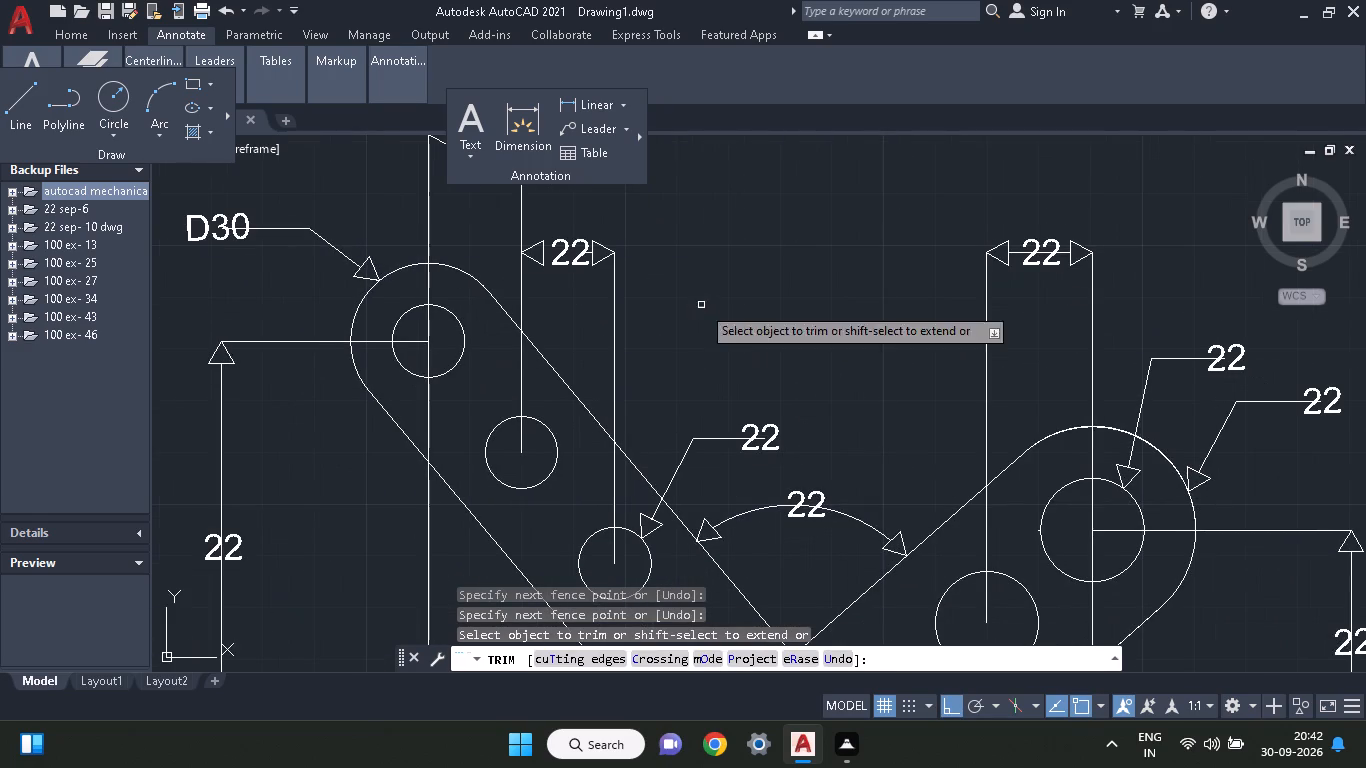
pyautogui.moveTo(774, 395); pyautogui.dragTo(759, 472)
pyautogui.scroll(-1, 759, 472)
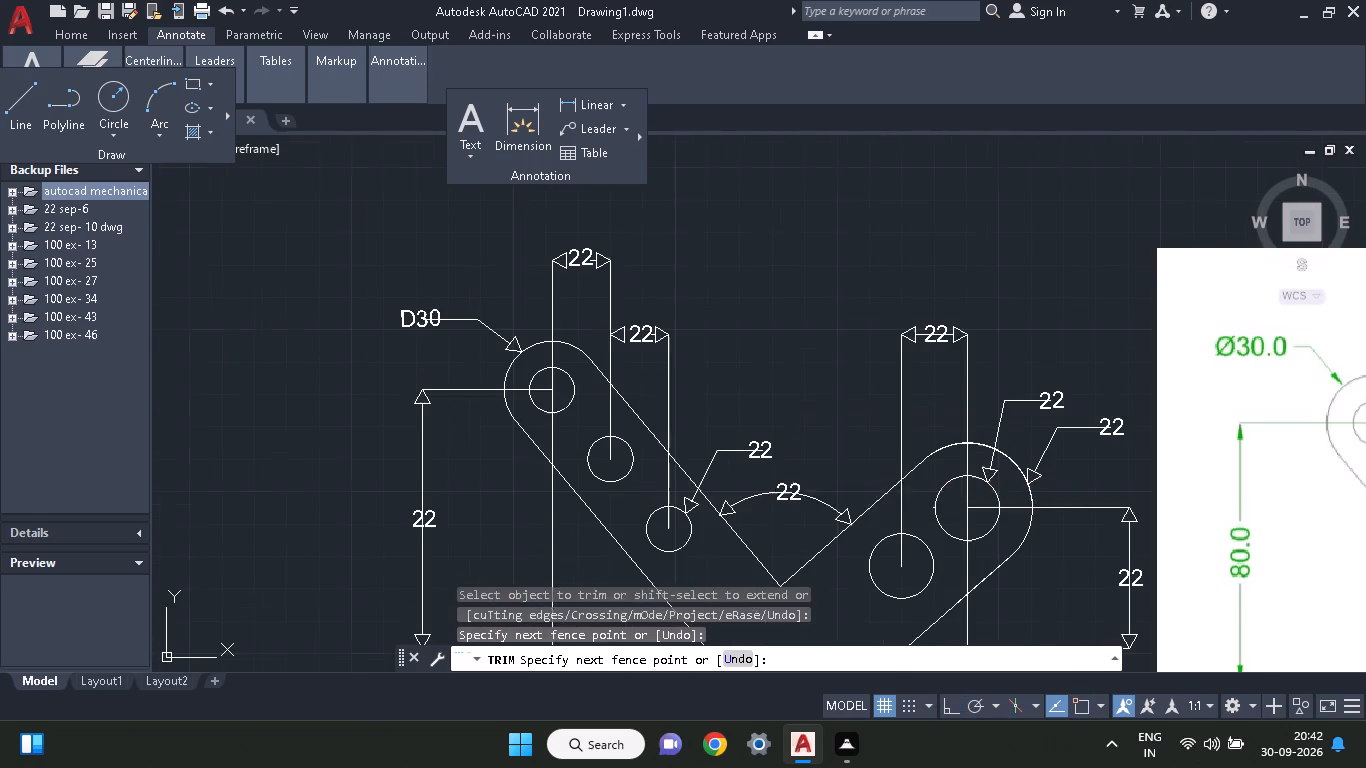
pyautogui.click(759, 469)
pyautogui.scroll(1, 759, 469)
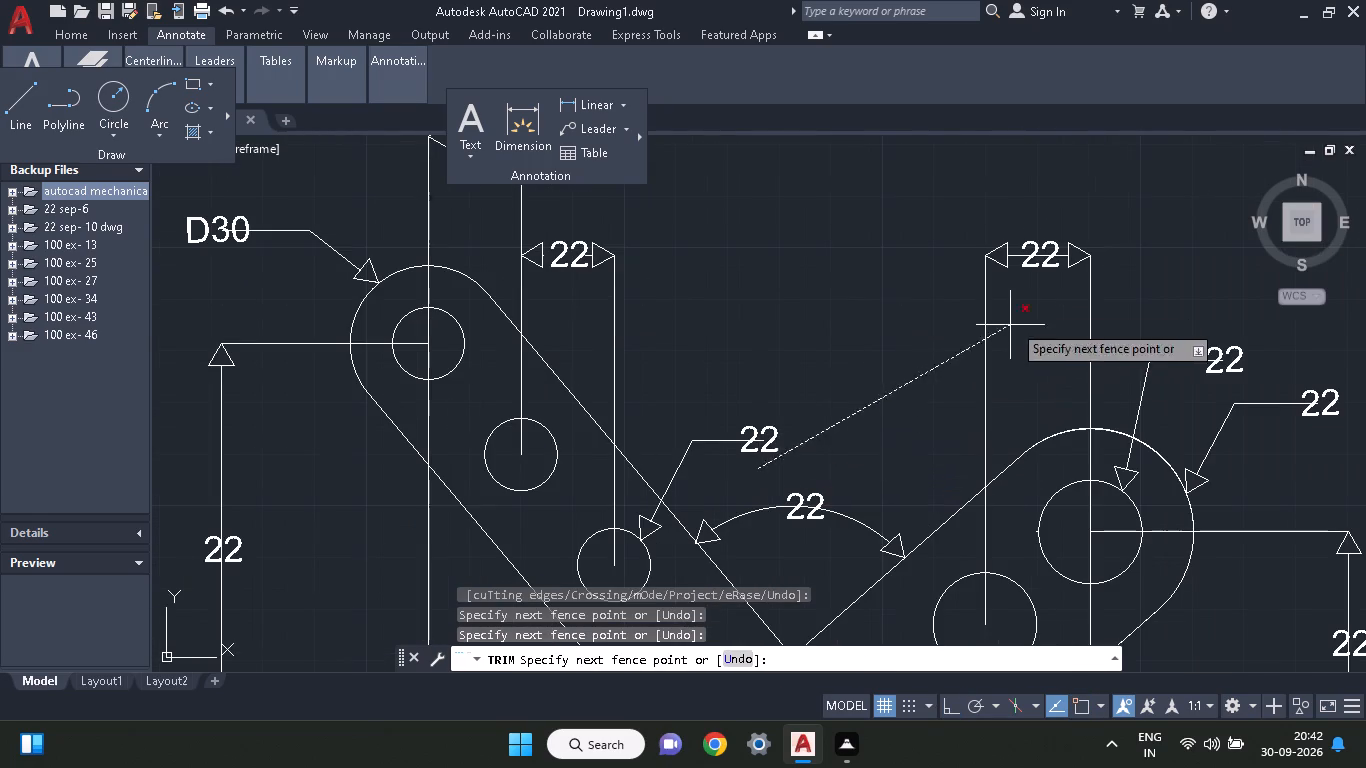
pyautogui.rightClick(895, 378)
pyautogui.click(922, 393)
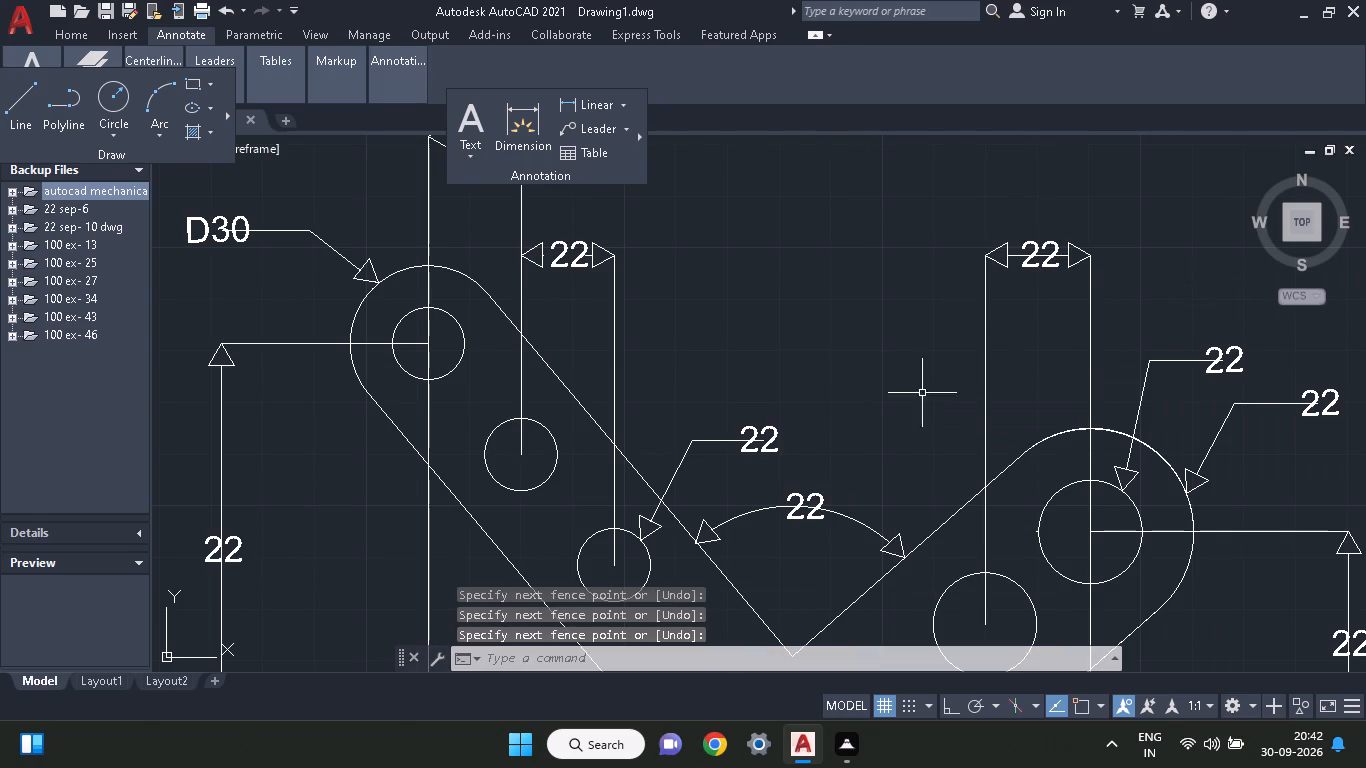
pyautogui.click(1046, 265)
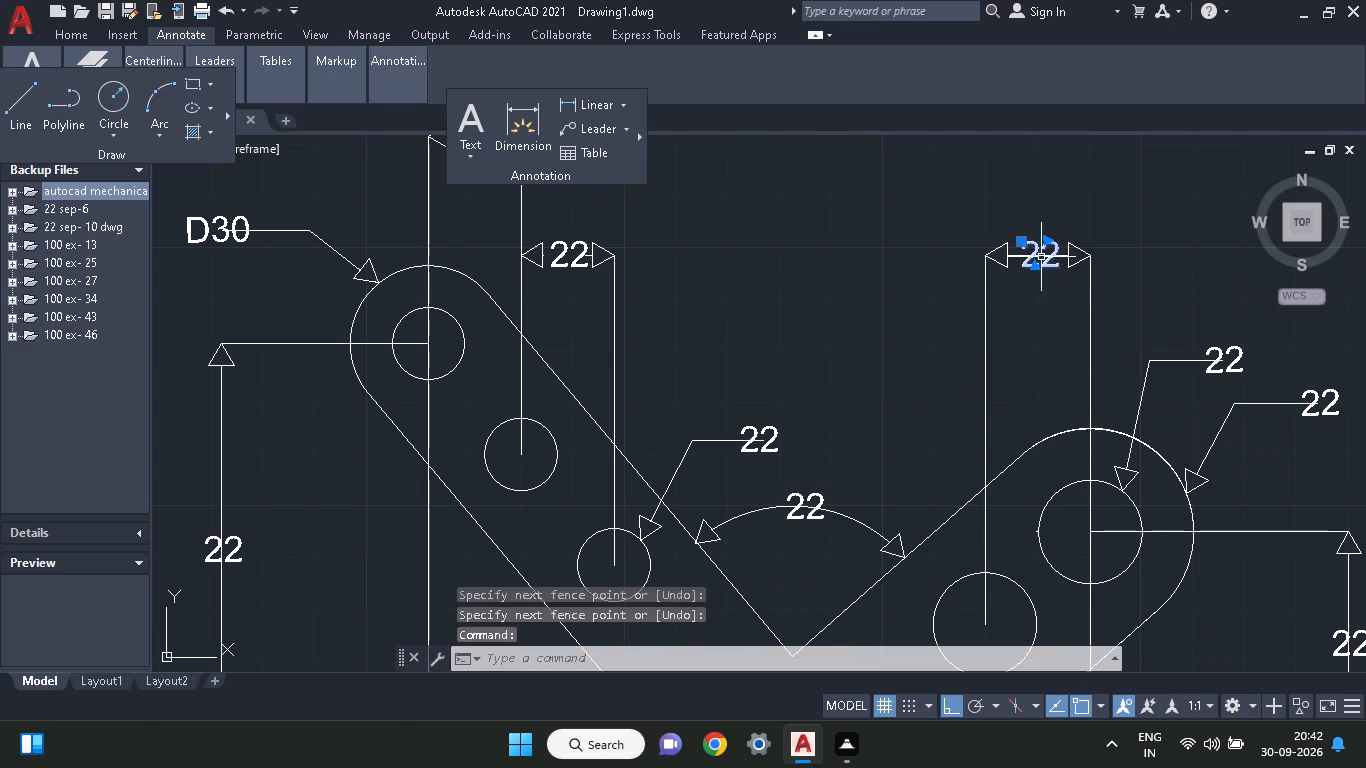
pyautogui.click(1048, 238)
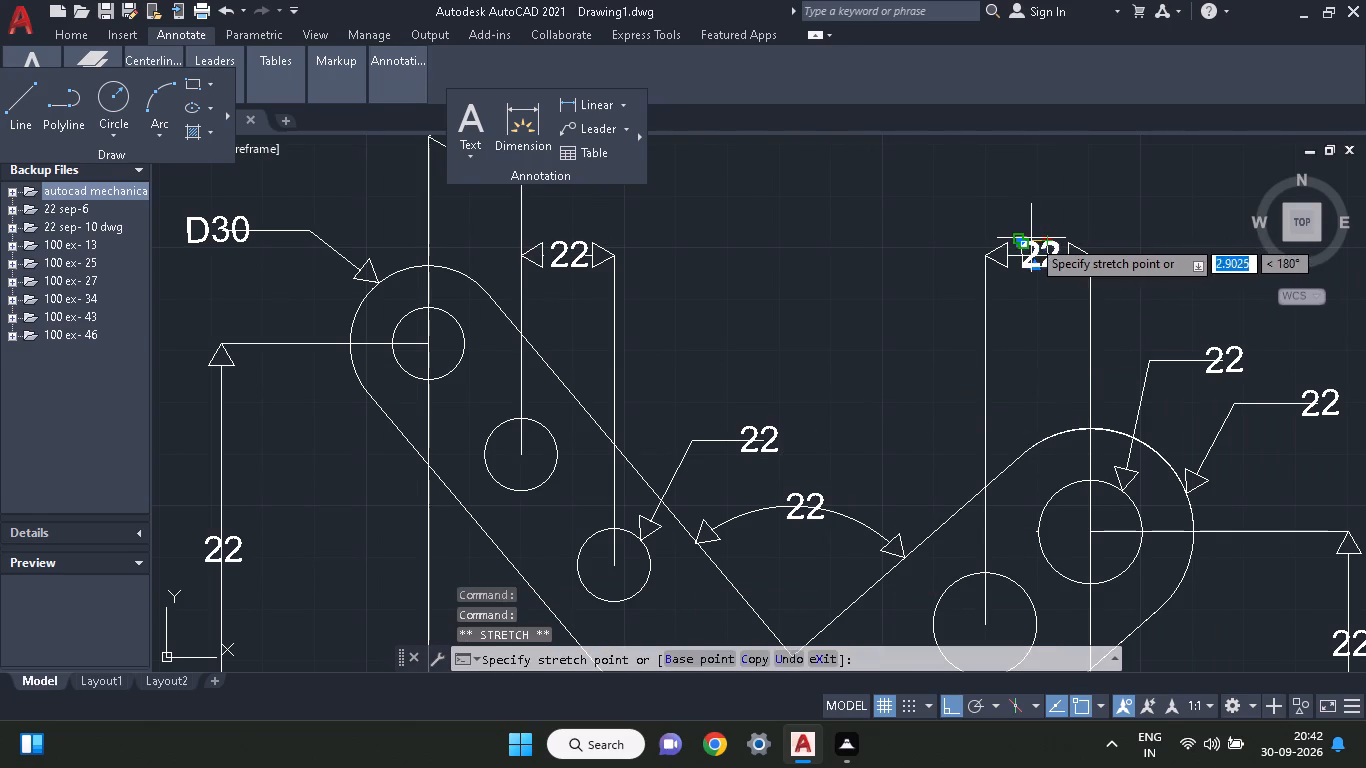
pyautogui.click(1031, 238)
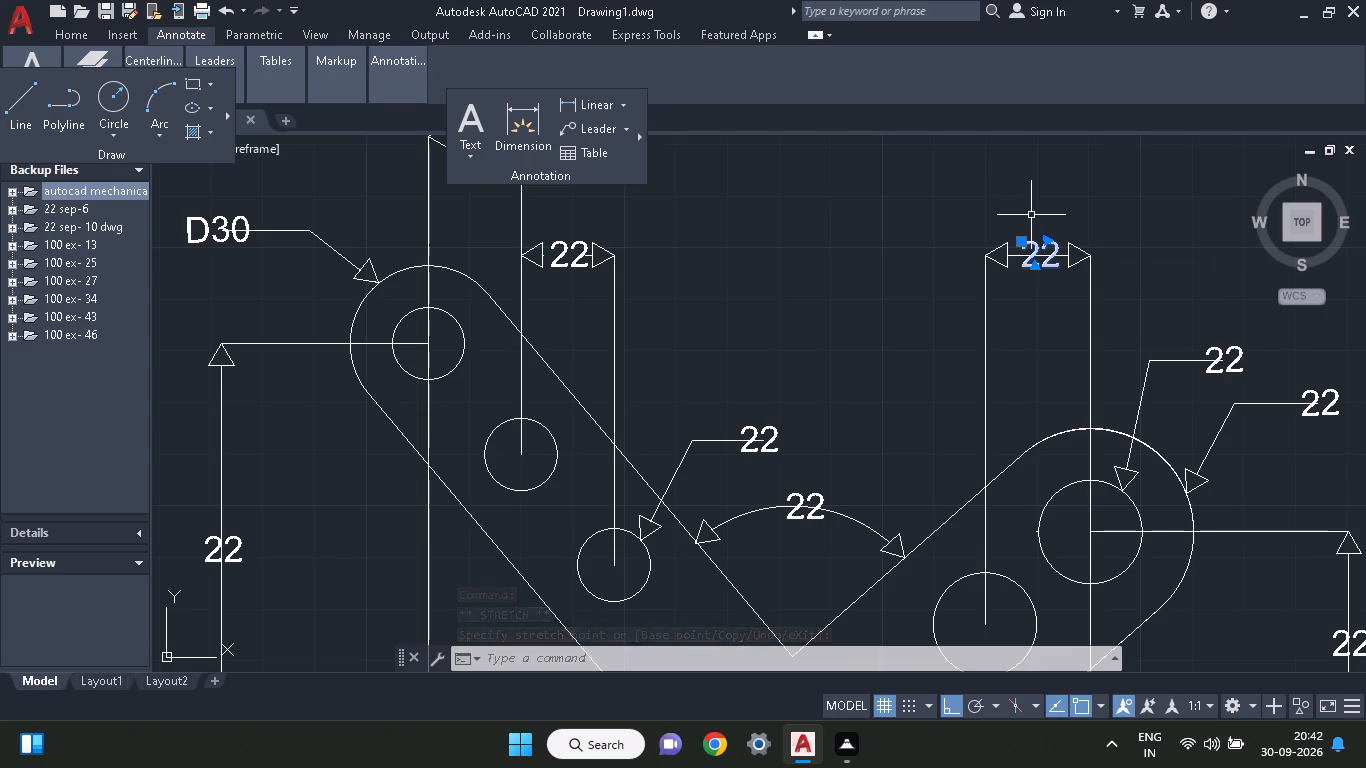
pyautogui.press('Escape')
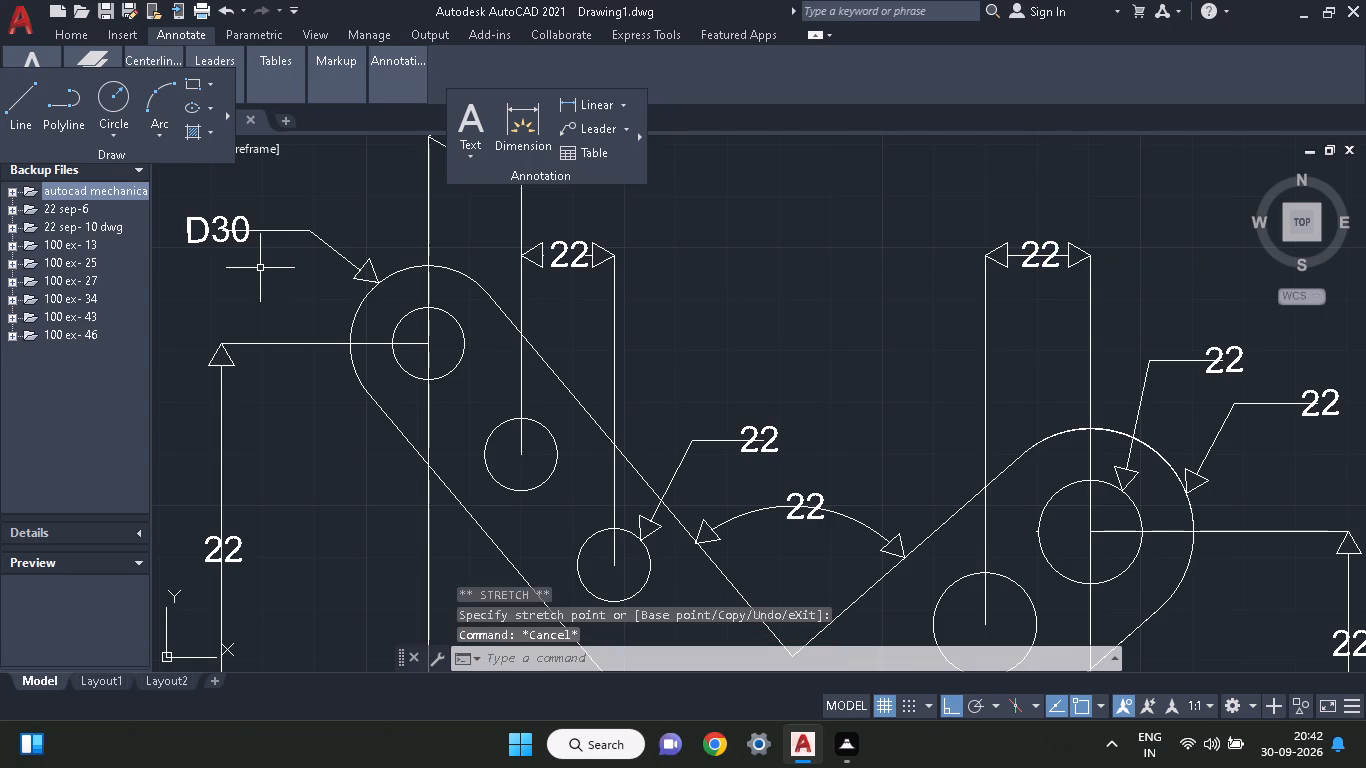
# Trim the V's angular dimension arc and the right vertical dimension line where they pass through their 22 labels.
pyautogui.write('TR')
pyautogui.click(298, 310)
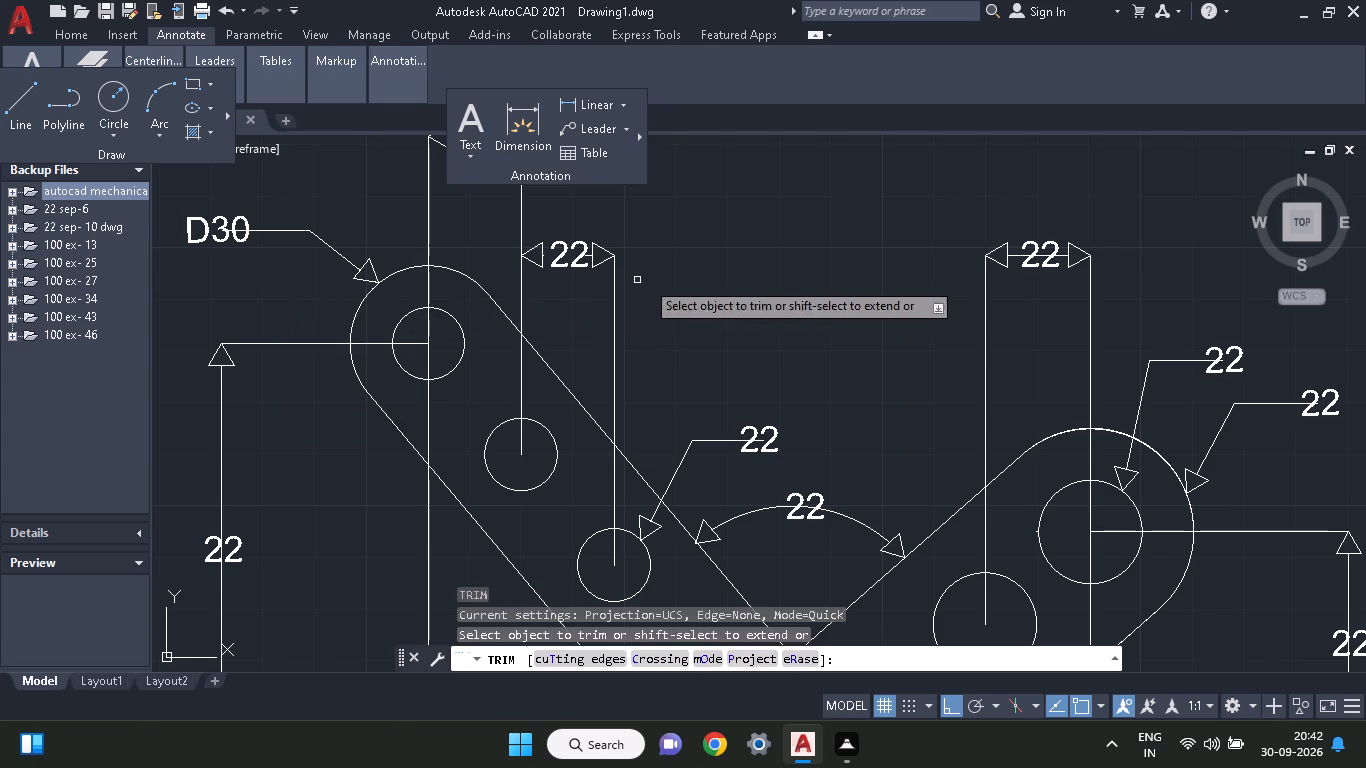
pyautogui.moveTo(797, 460); pyautogui.dragTo(800, 488)
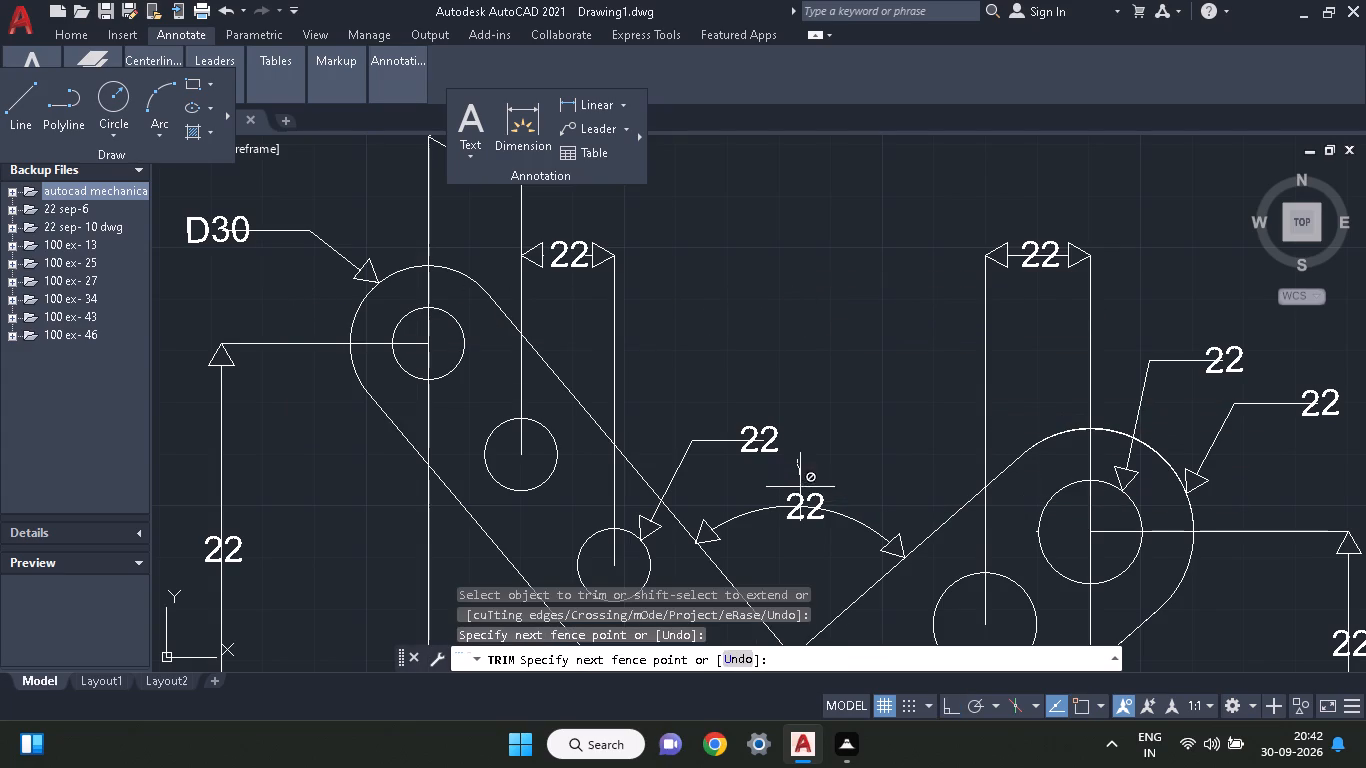
pyautogui.moveTo(800, 488); pyautogui.dragTo(800, 540)
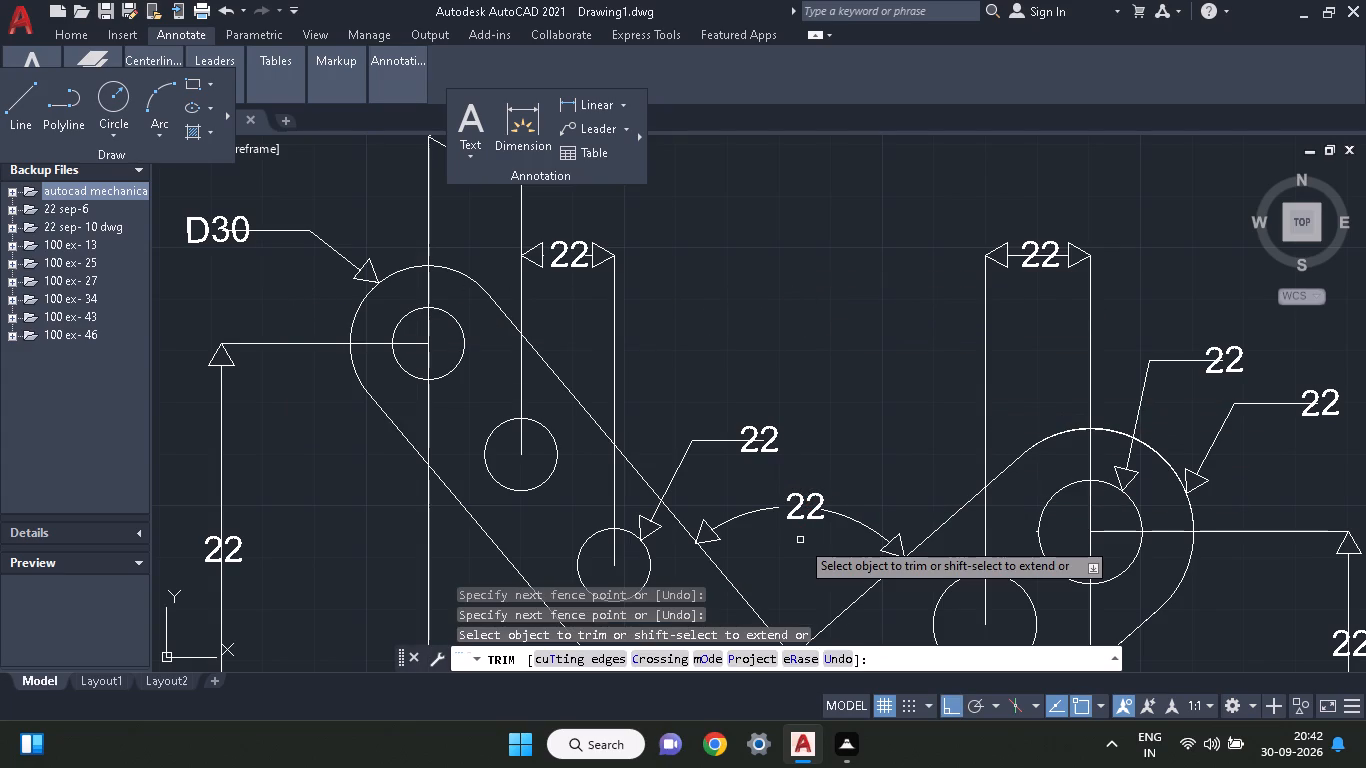
pyautogui.moveTo(800, 540); pyautogui.dragTo(523, 259, button='middle')
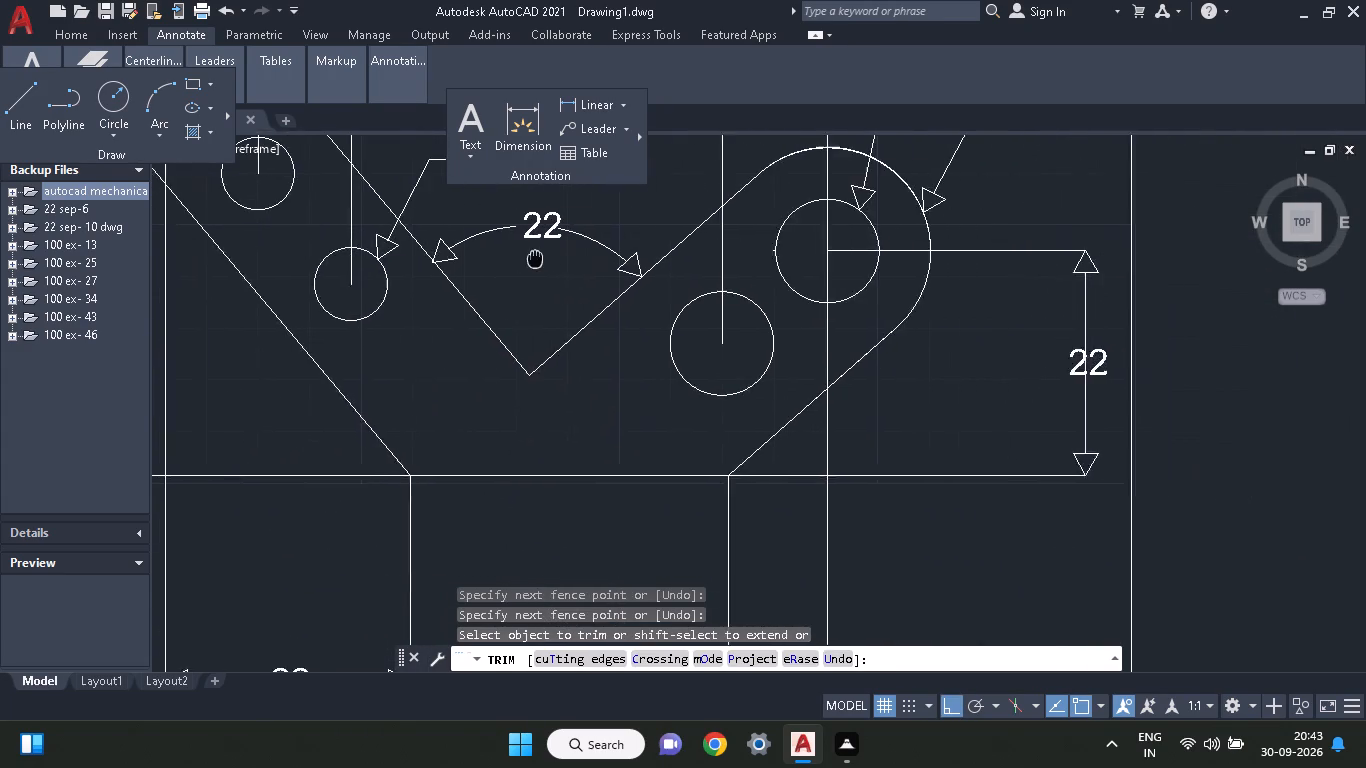
pyautogui.moveTo(523, 259); pyautogui.dragTo(316, 404, button='middle')
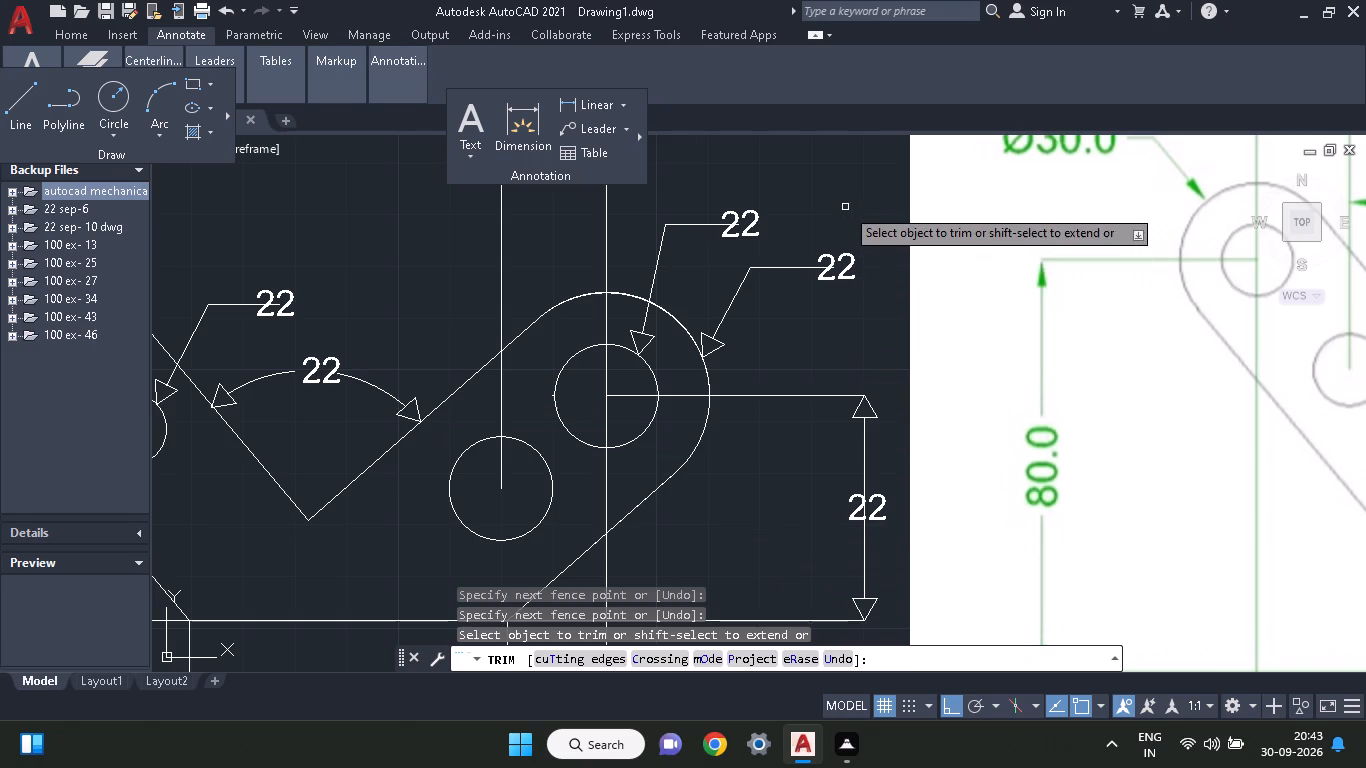
pyautogui.moveTo(788, 517); pyautogui.dragTo(789, 517)
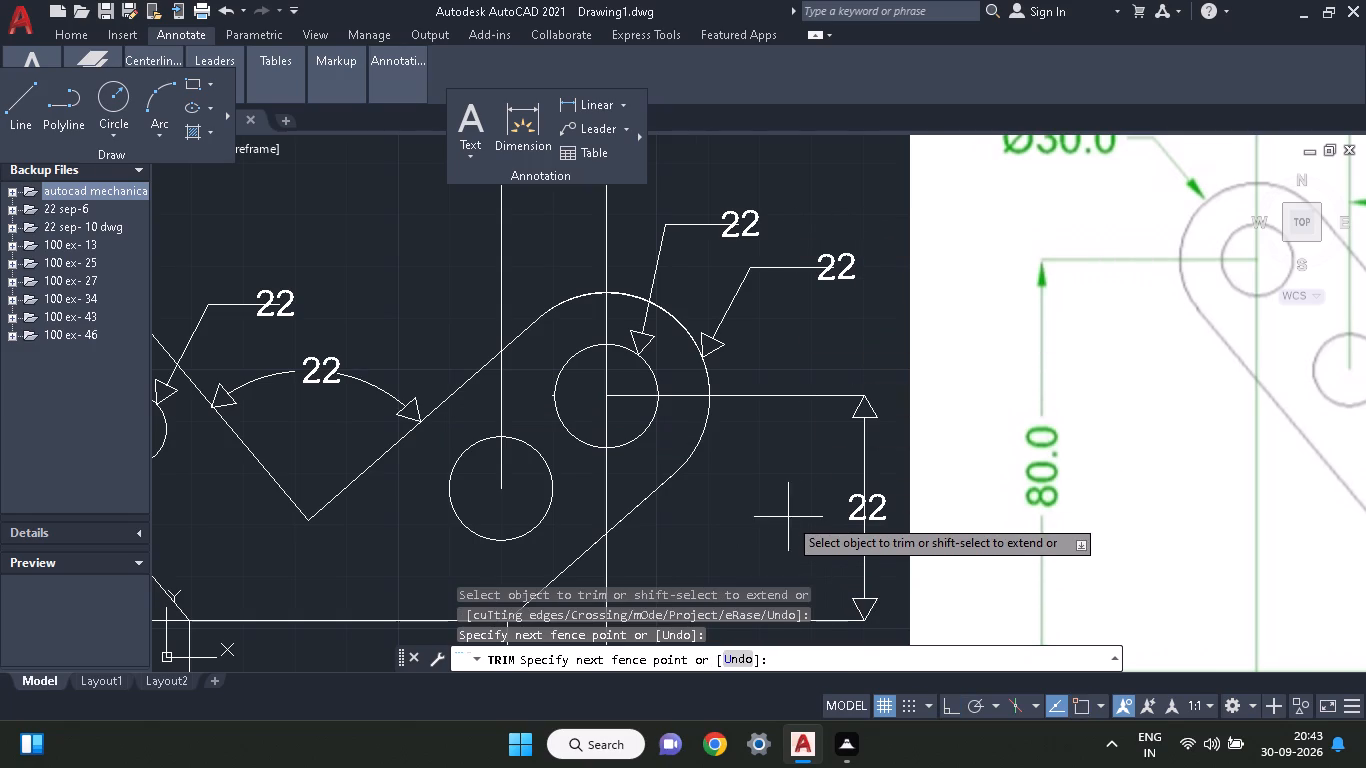
pyautogui.moveTo(789, 517); pyautogui.dragTo(913, 517)
# Trim the three horizontal dimension lines below the bracket where they pass through their 22 labels.
pyautogui.moveTo(680, 576); pyautogui.dragTo(828, 282, button='middle')
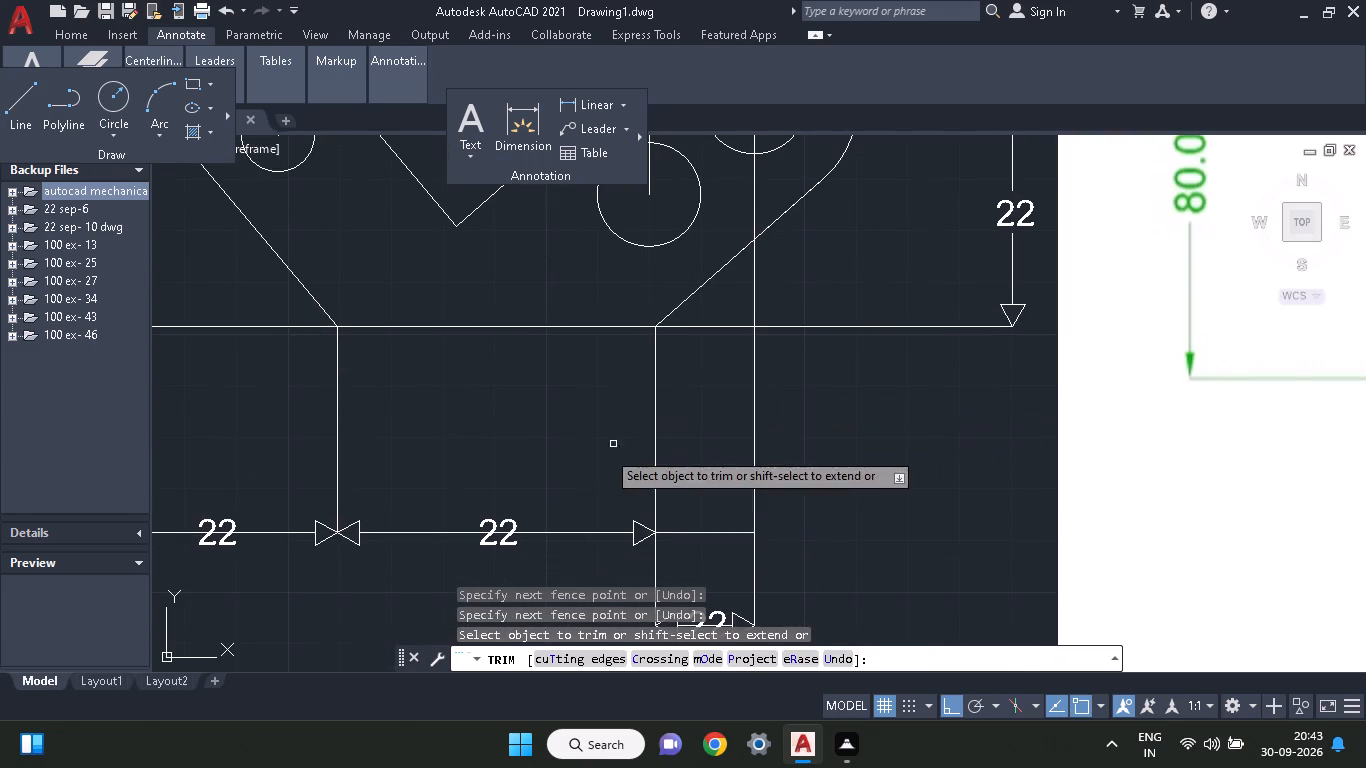
pyautogui.moveTo(532, 500); pyautogui.dragTo(597, 381, button='middle')
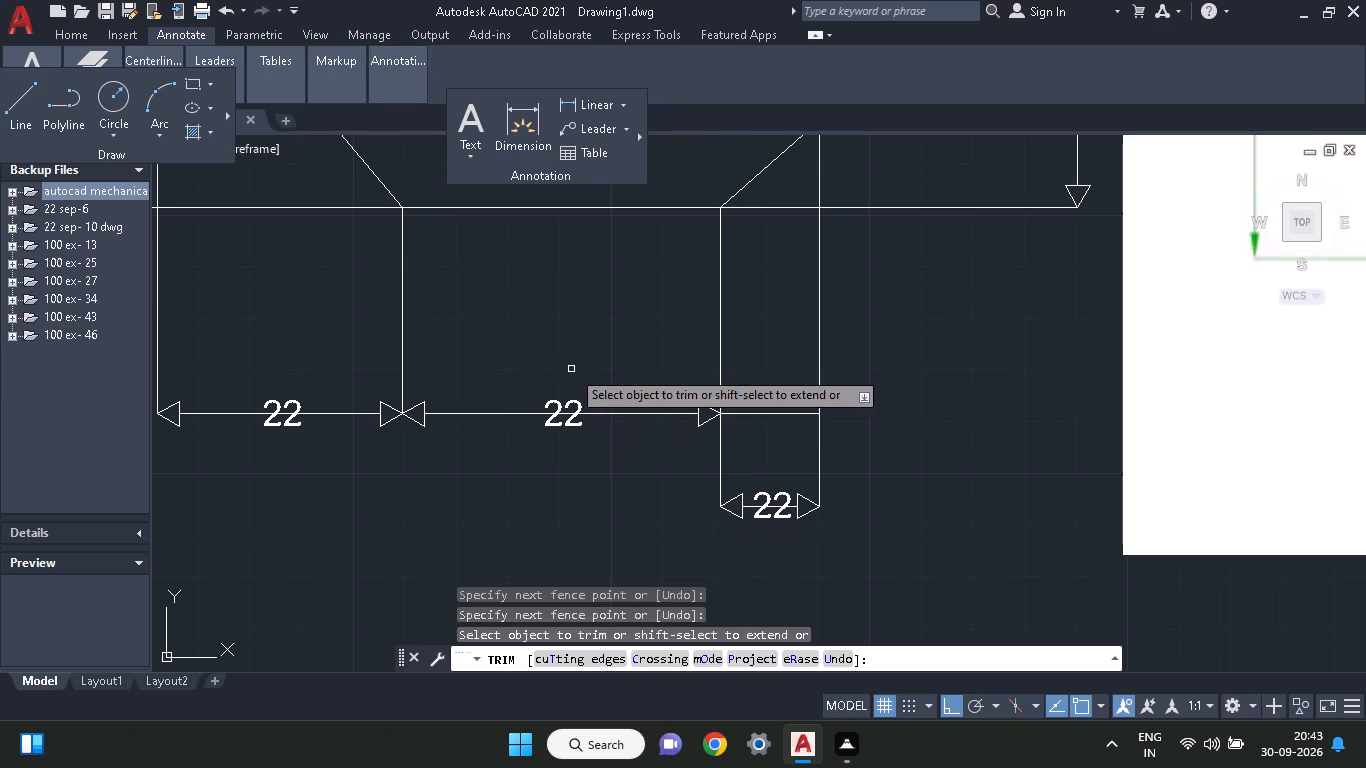
pyautogui.moveTo(554, 305); pyautogui.dragTo(561, 484)
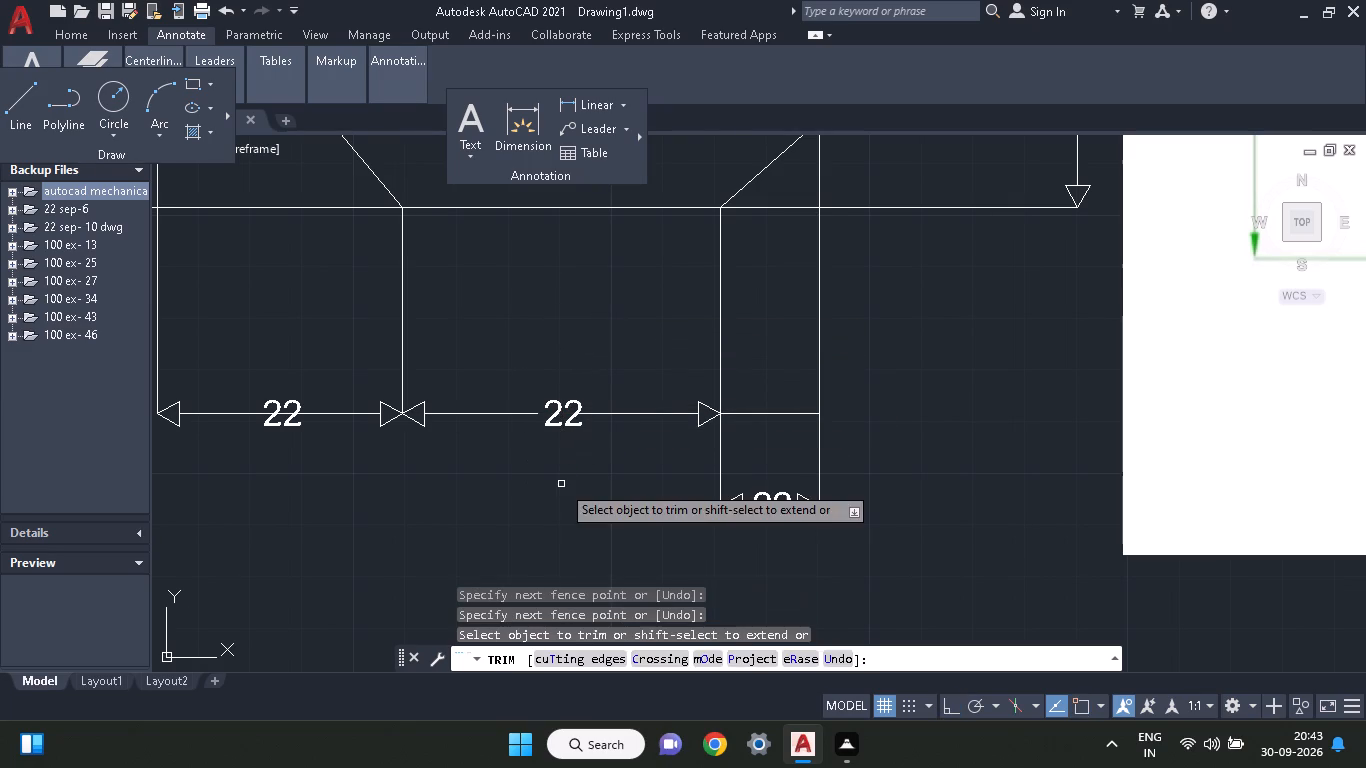
pyautogui.moveTo(283, 306); pyautogui.dragTo(286, 315)
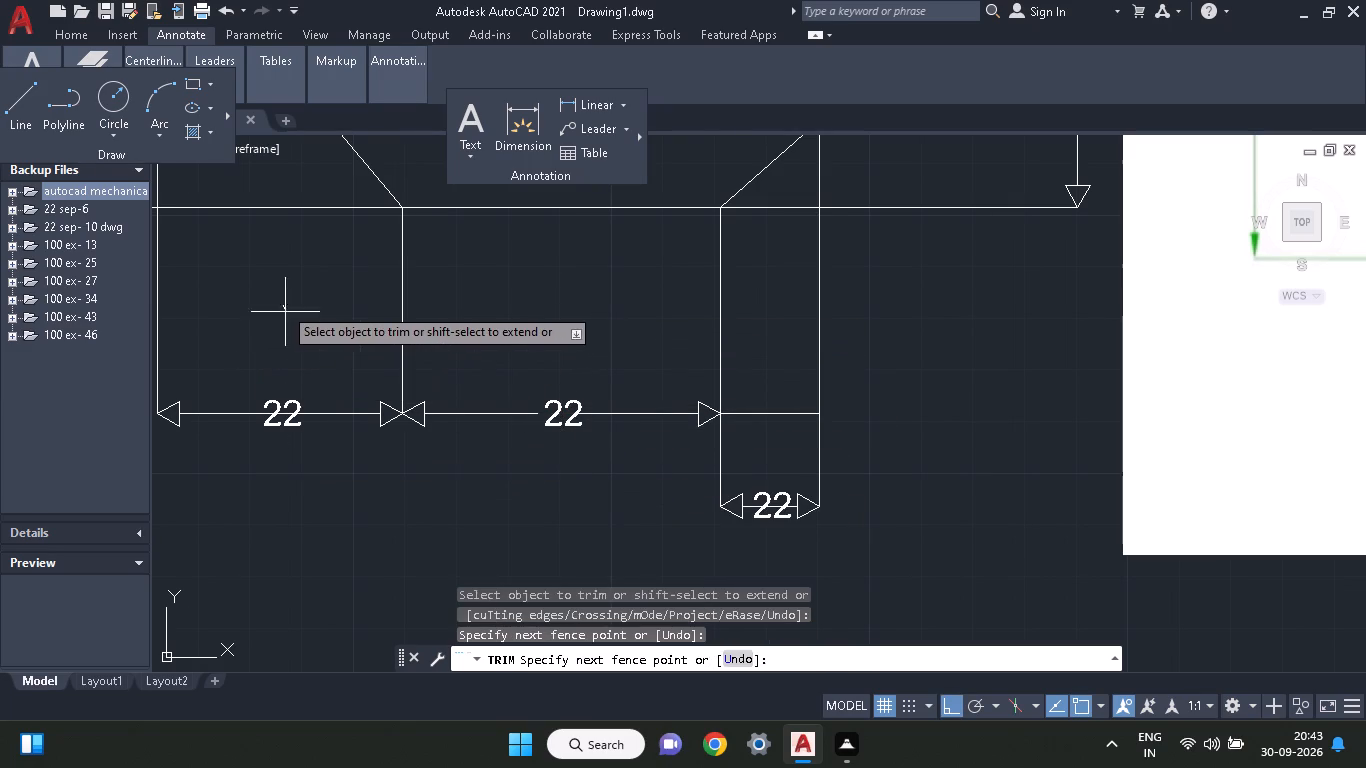
pyautogui.moveTo(286, 315); pyautogui.dragTo(288, 486)
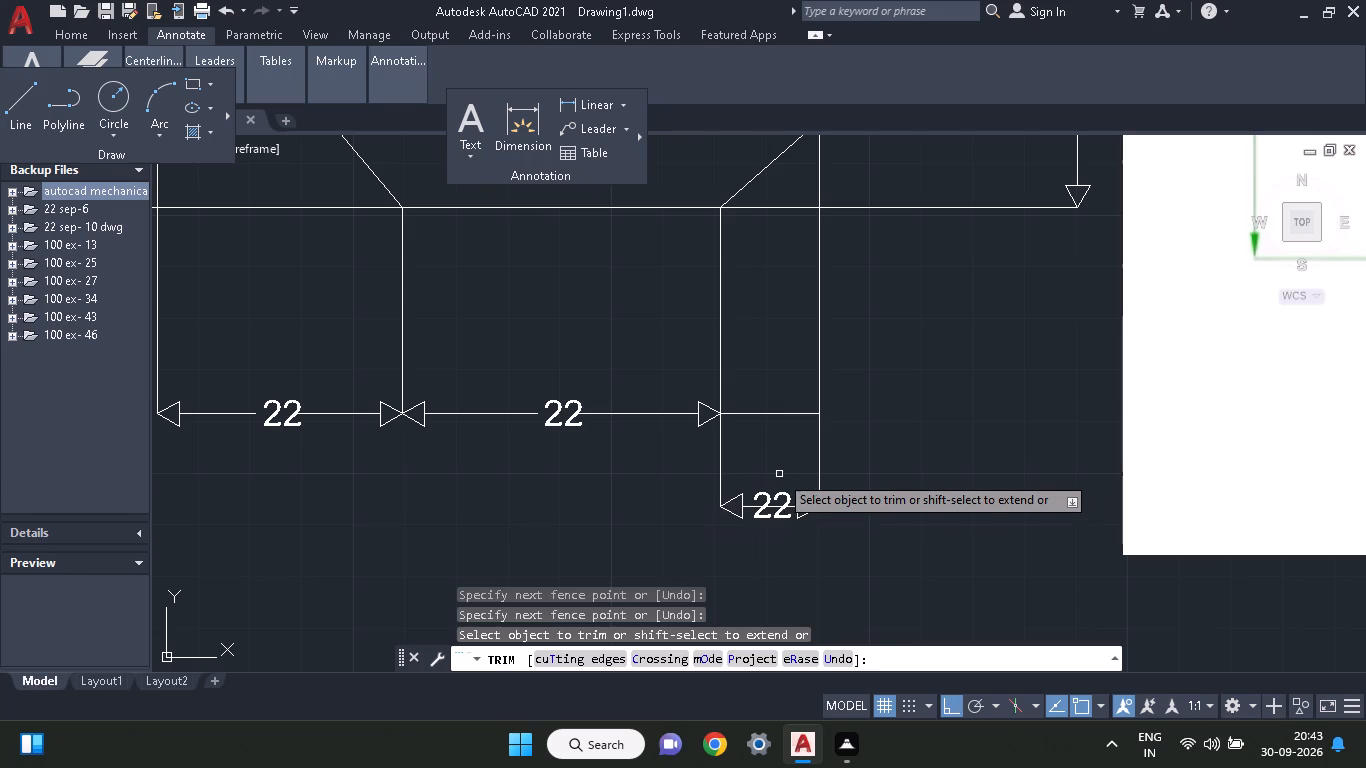
pyautogui.moveTo(776, 459); pyautogui.dragTo(787, 566)
# Trim the left vertical dimension line where it passes through its 22 label.
pyautogui.moveTo(590, 502); pyautogui.dragTo(978, 498, button='middle')
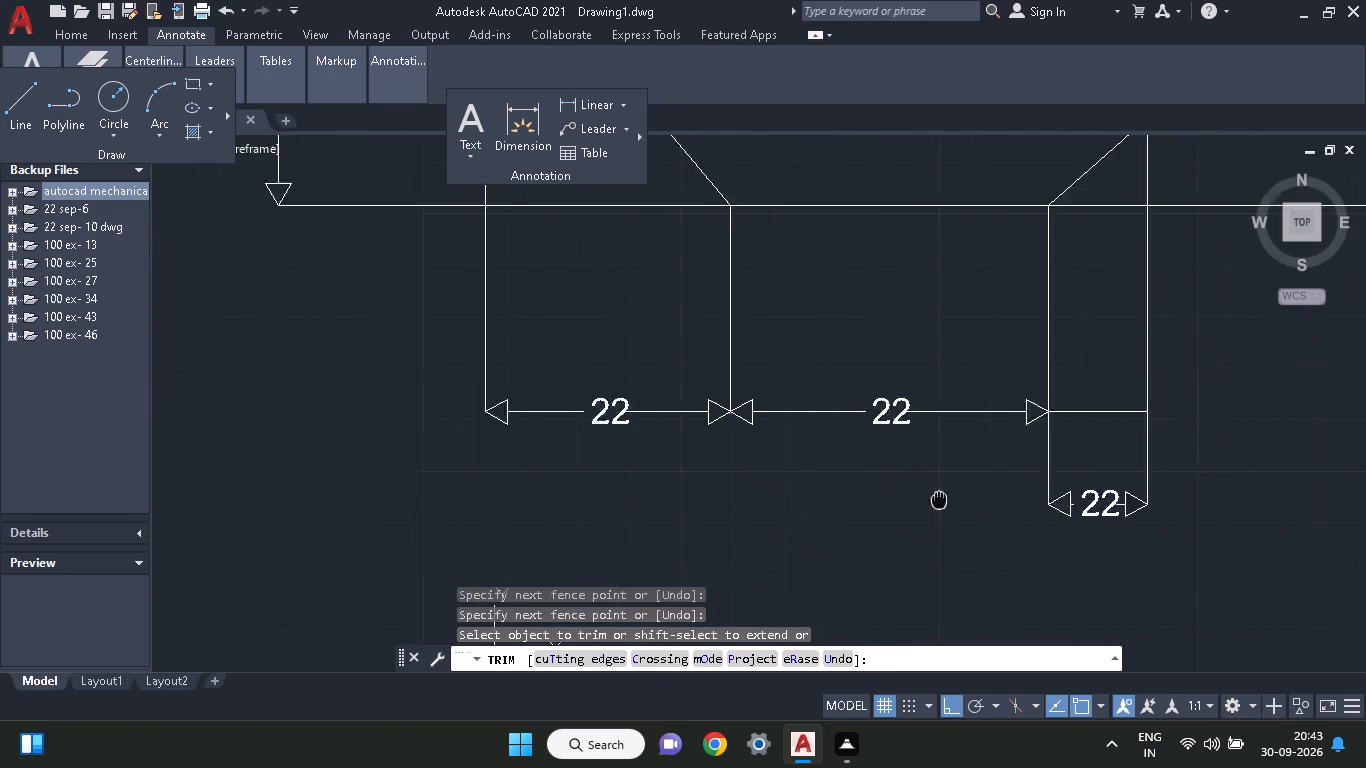
pyautogui.moveTo(978, 498); pyautogui.dragTo(1026, 498, button='middle')
pyautogui.moveTo(820, 473); pyautogui.dragTo(731, 644, button='middle')
pyautogui.moveTo(669, 369); pyautogui.dragTo(684, 458, button='middle')
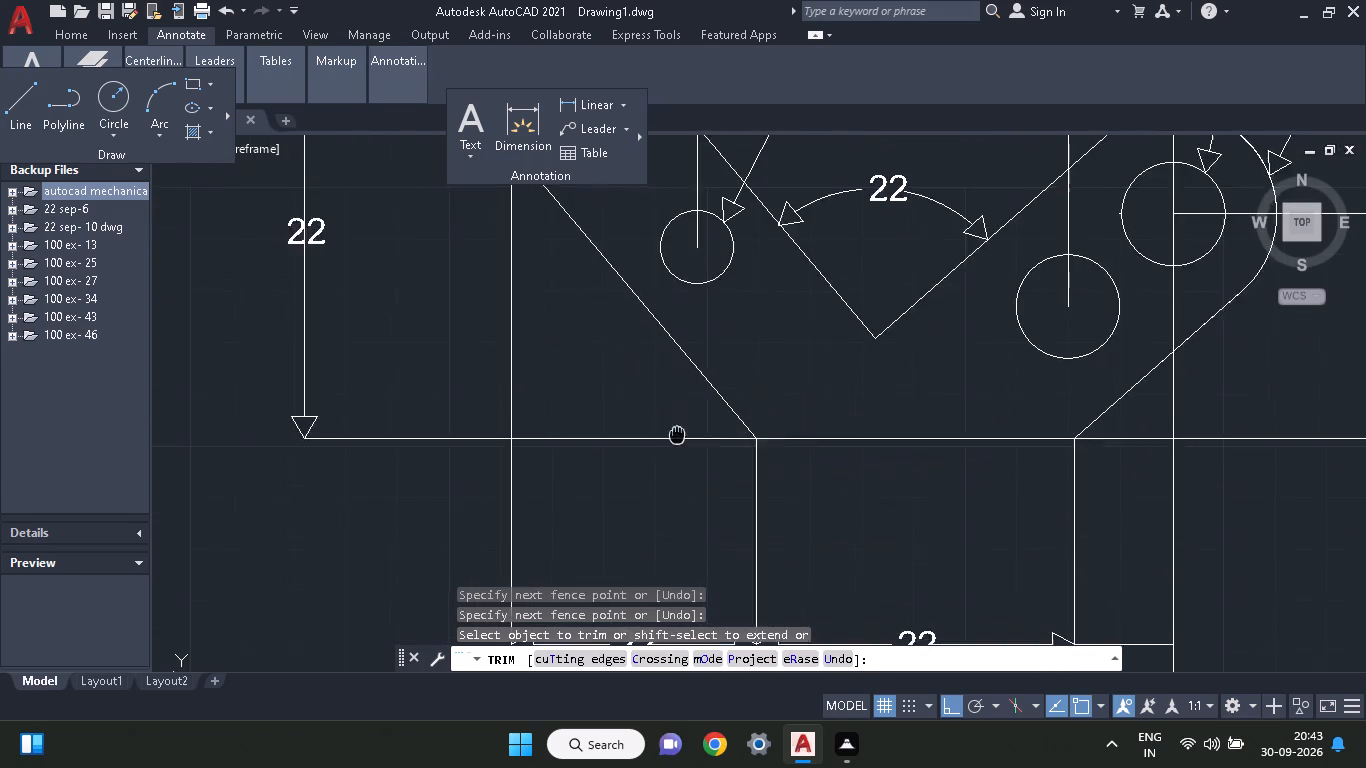
pyautogui.moveTo(684, 458); pyautogui.dragTo(765, 673, button='middle')
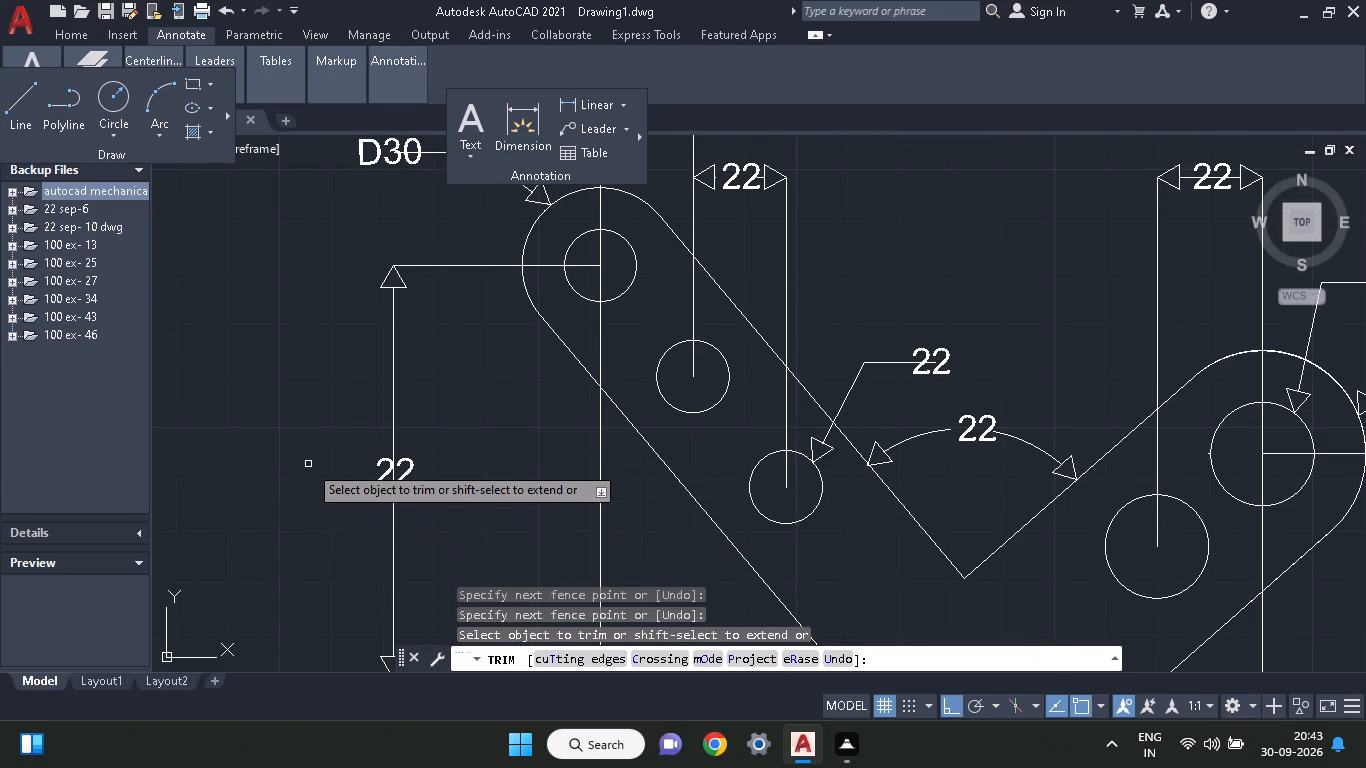
pyautogui.moveTo(316, 481); pyautogui.dragTo(454, 481)
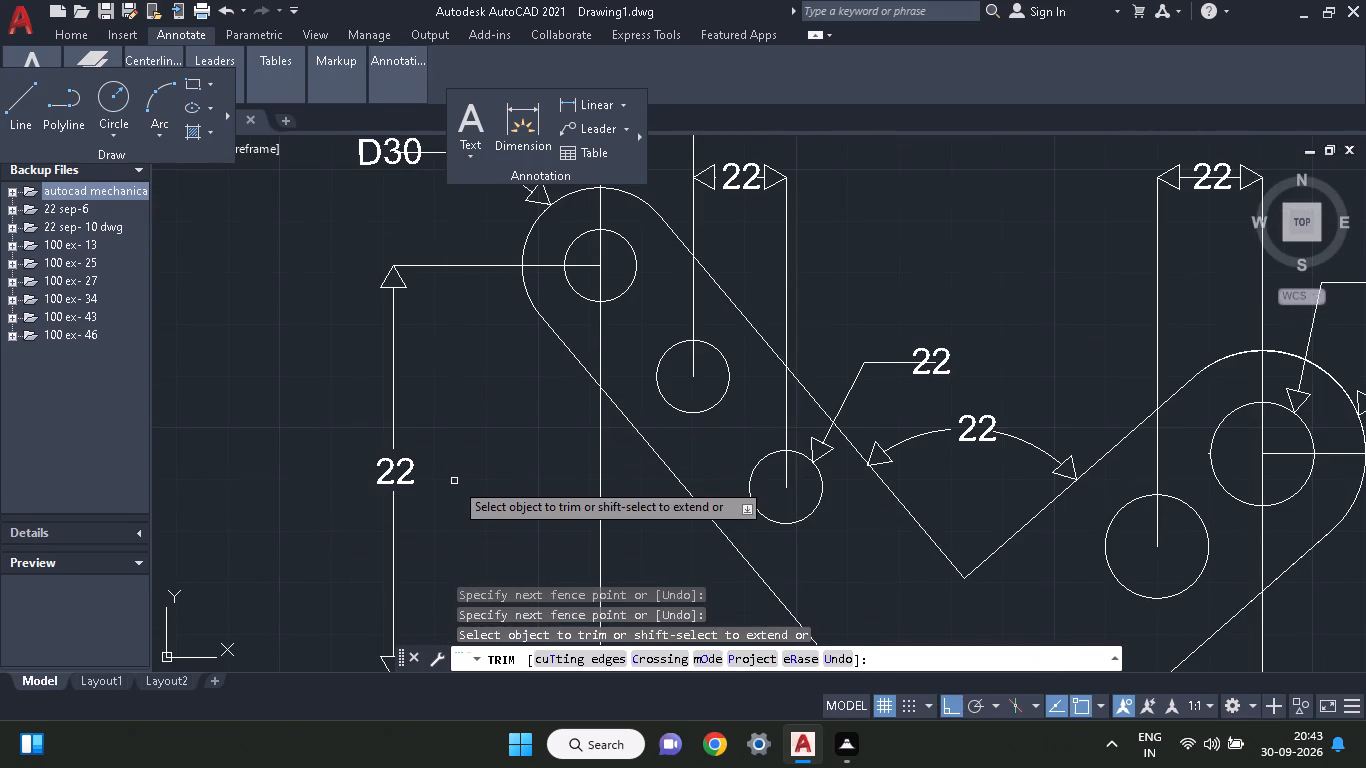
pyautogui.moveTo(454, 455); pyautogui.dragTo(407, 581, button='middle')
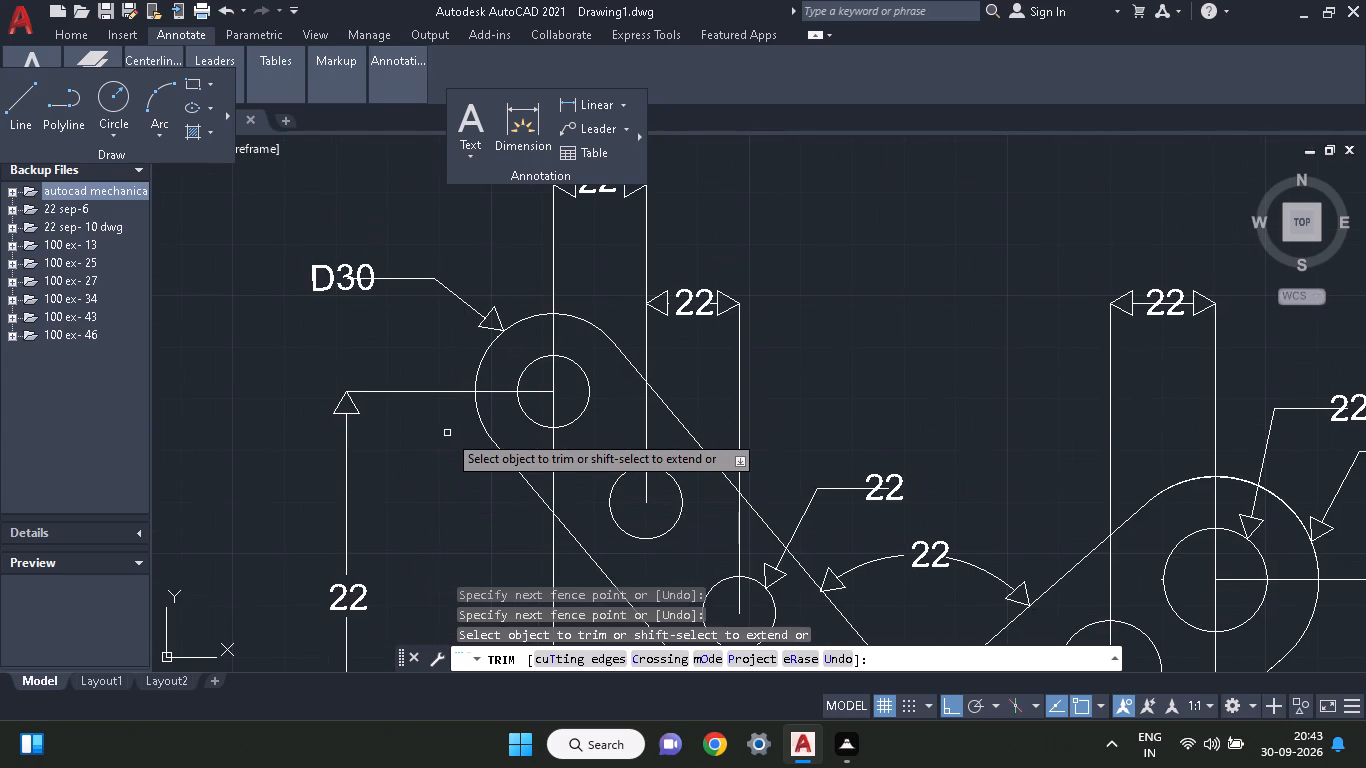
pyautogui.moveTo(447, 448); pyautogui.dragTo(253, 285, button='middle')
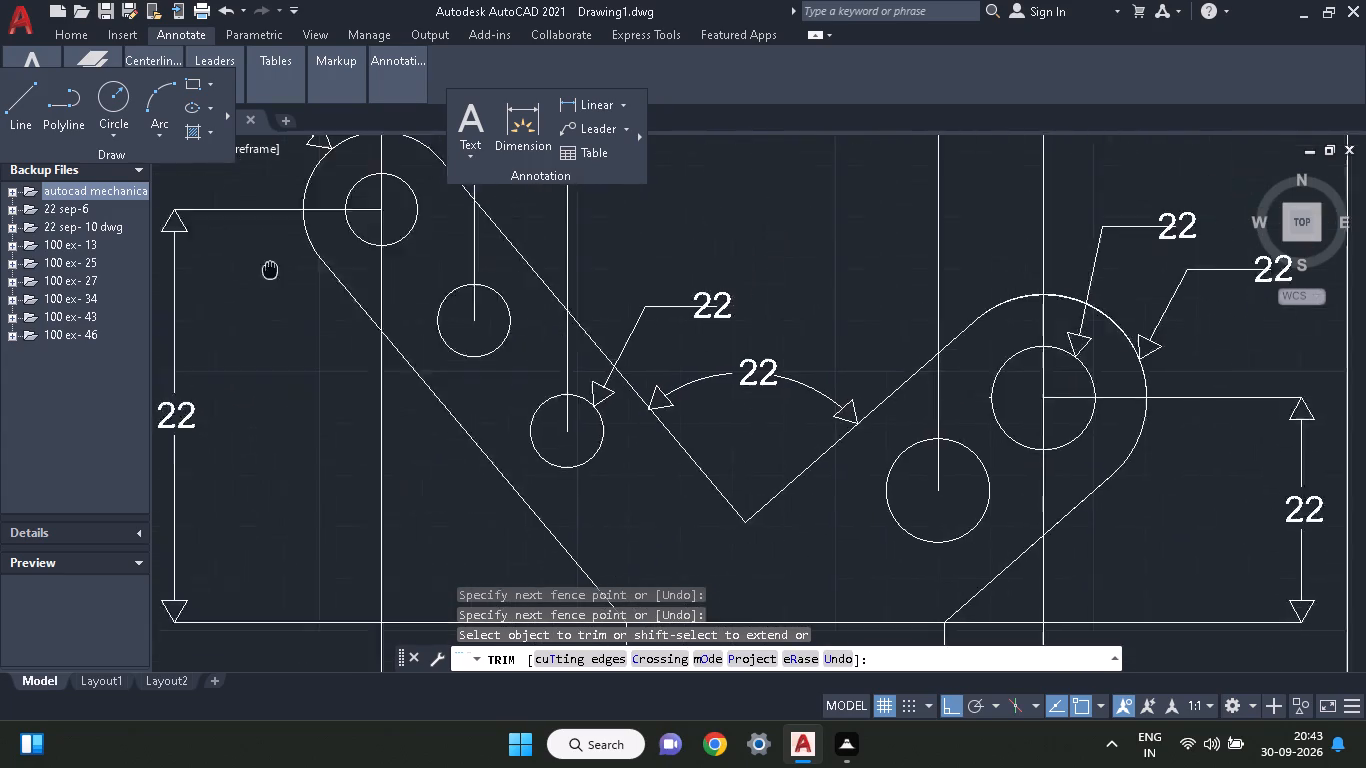
# Change the label of the left vertical dimension to 80.0.
pyautogui.moveTo(253, 285); pyautogui.dragTo(196, 238, button='middle')
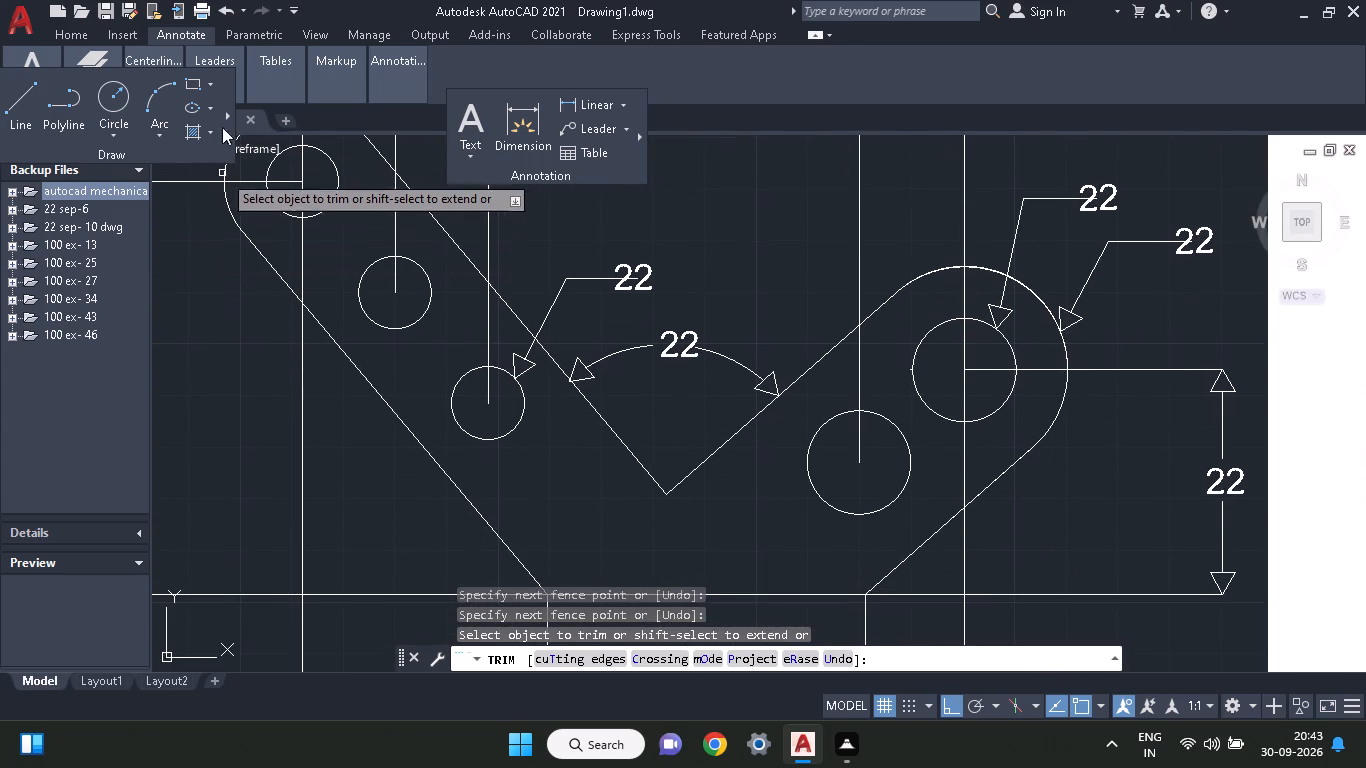
pyautogui.rightClick(712, 229)
pyautogui.click(766, 246)
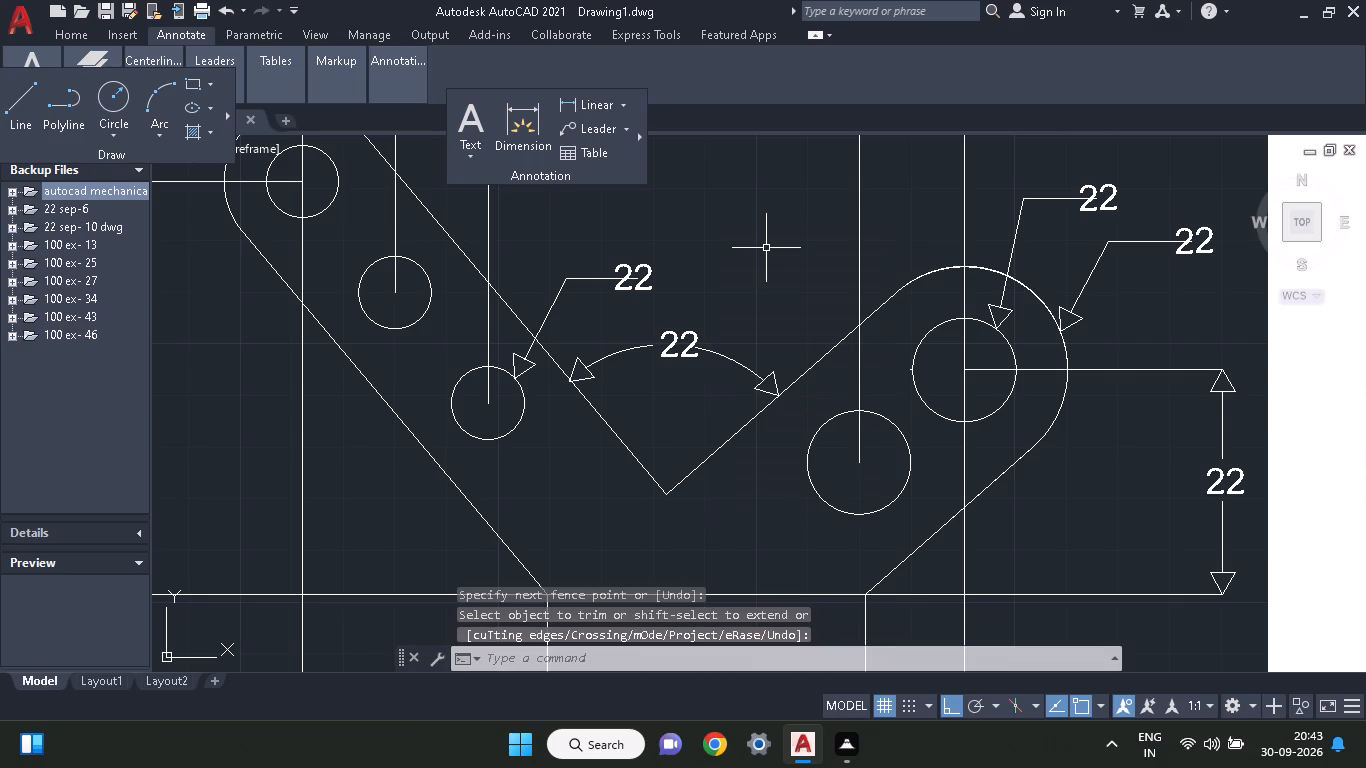
pyautogui.keyDown('ctrl'); pyautogui.scroll(-2, 766, 248); pyautogui.keyUp('ctrl')
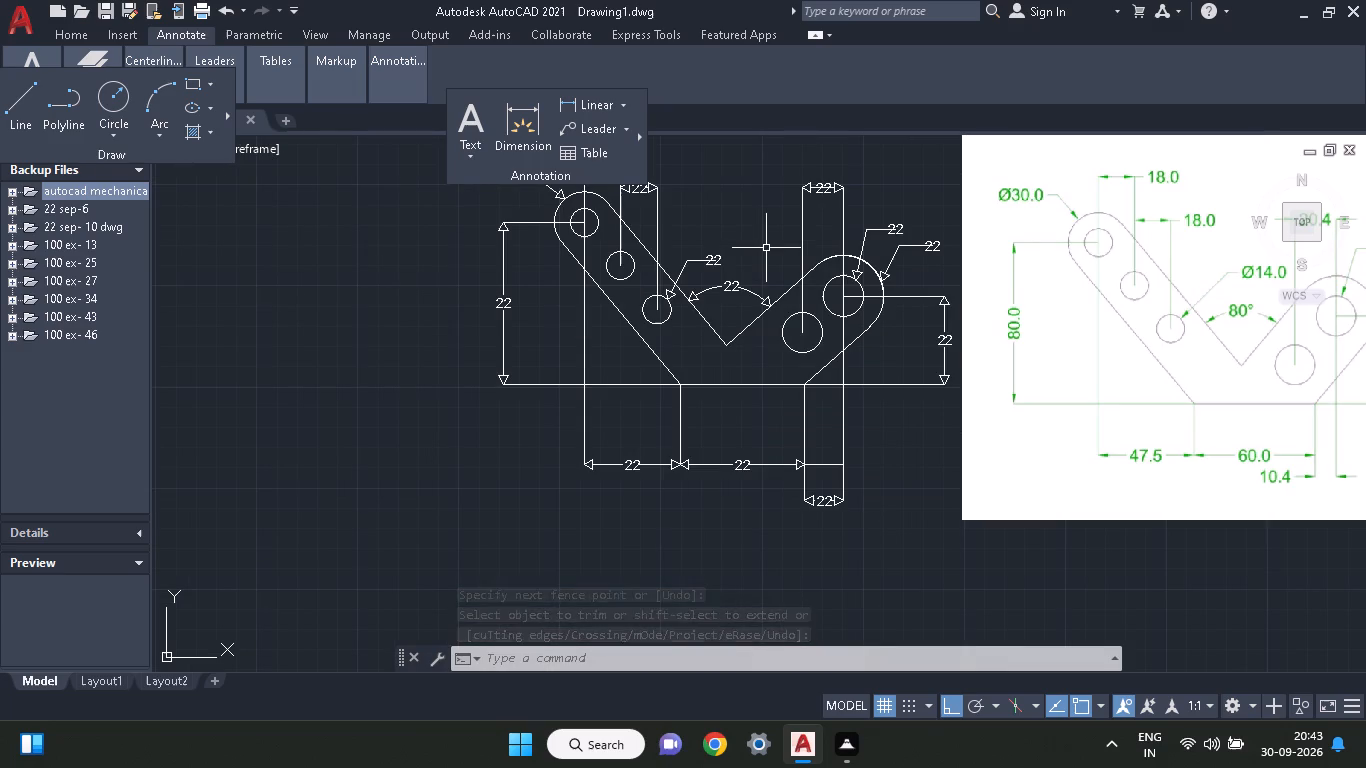
pyautogui.moveTo(766, 248); pyautogui.dragTo(767, 276)
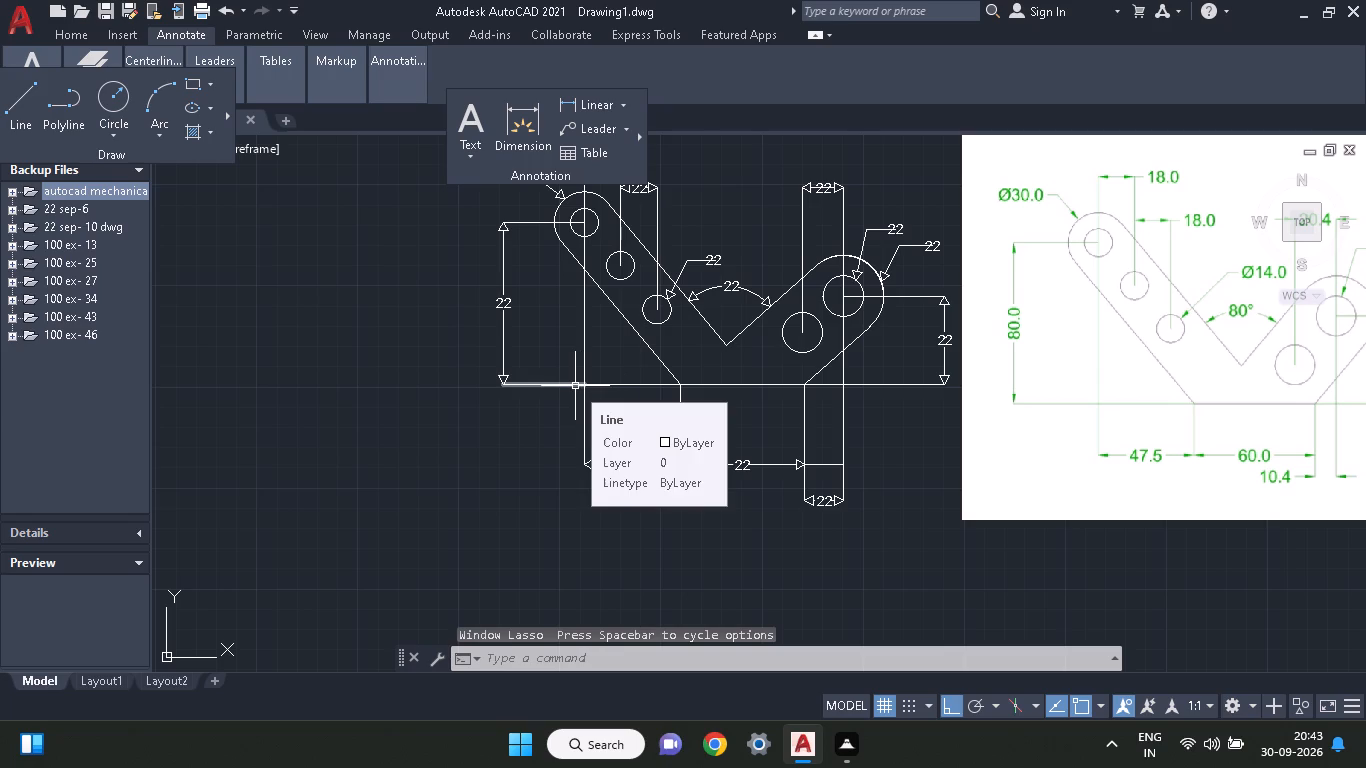
pyautogui.doubleClick(509, 303)
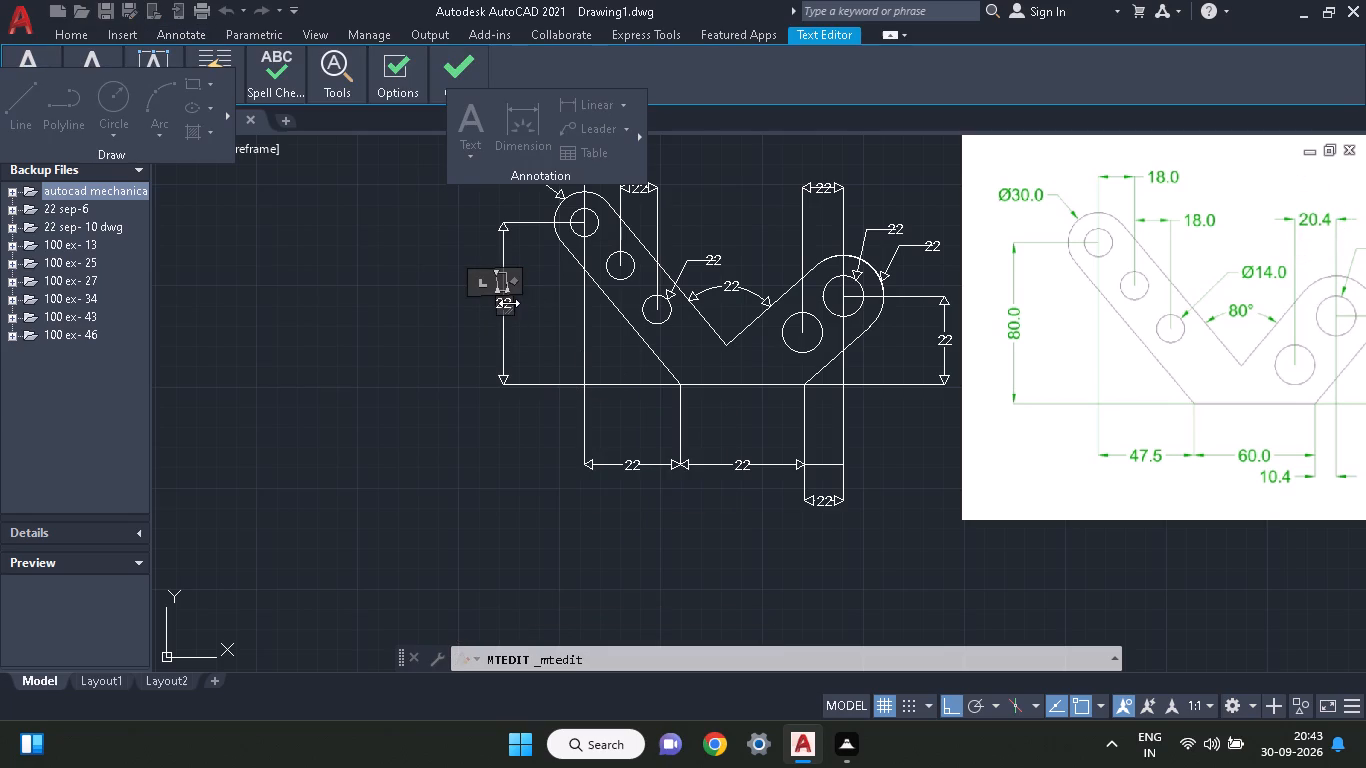
pyautogui.press('BackSpace')
pyautogui.press('BackSpace')
pyautogui.write('80')
pyautogui.write('.0')
pyautogui.click(424, 309)
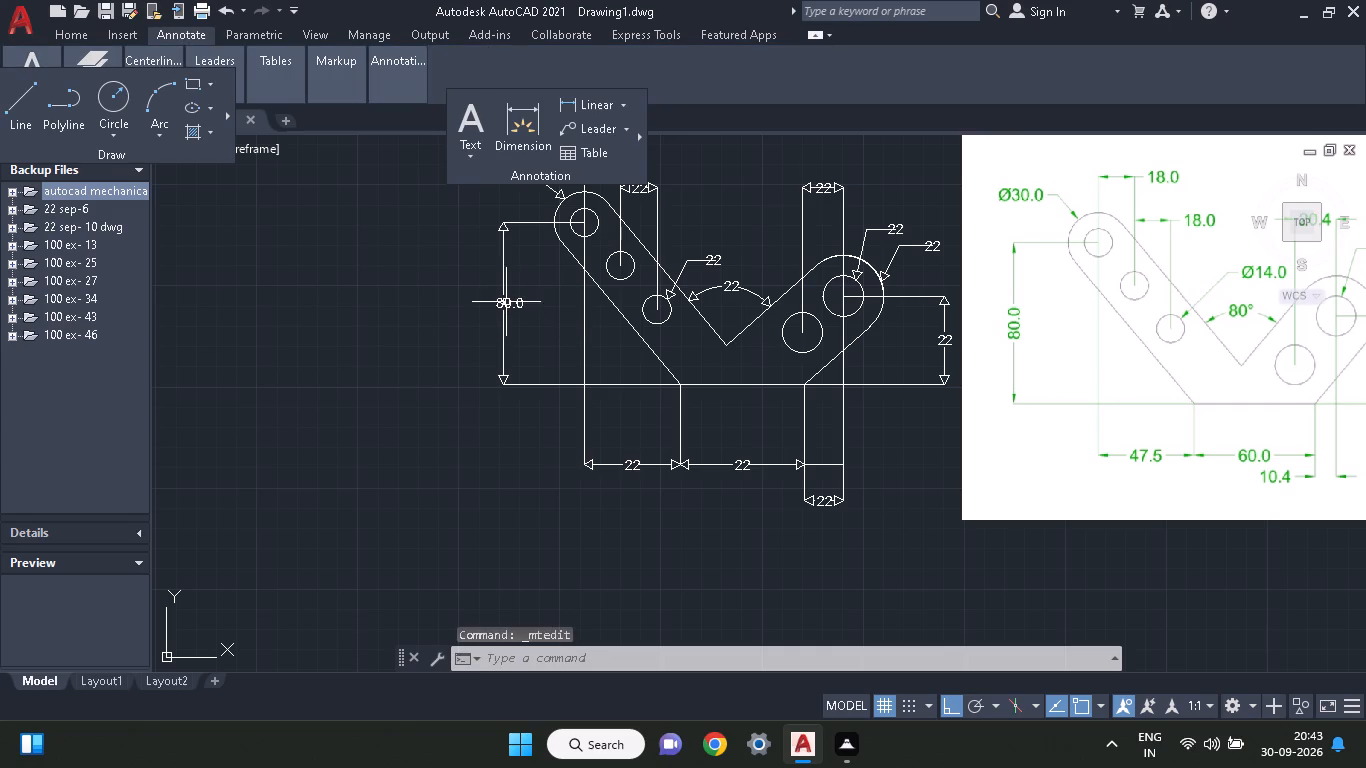
# Rotate the 80.0 label a quarter turn so it reads upward along the left vertical dimension line.
pyautogui.click(509, 305)
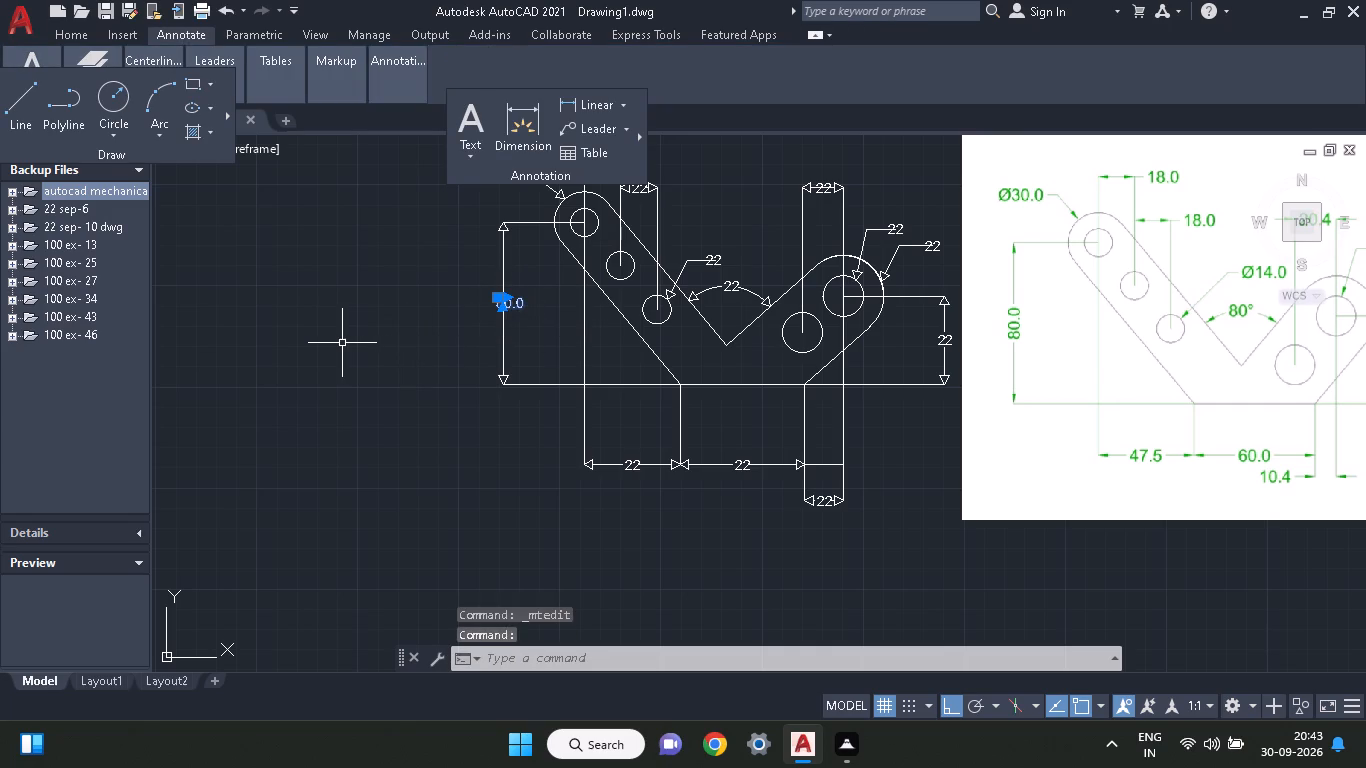
pyautogui.rightClick(341, 343)
pyautogui.click(390, 427)
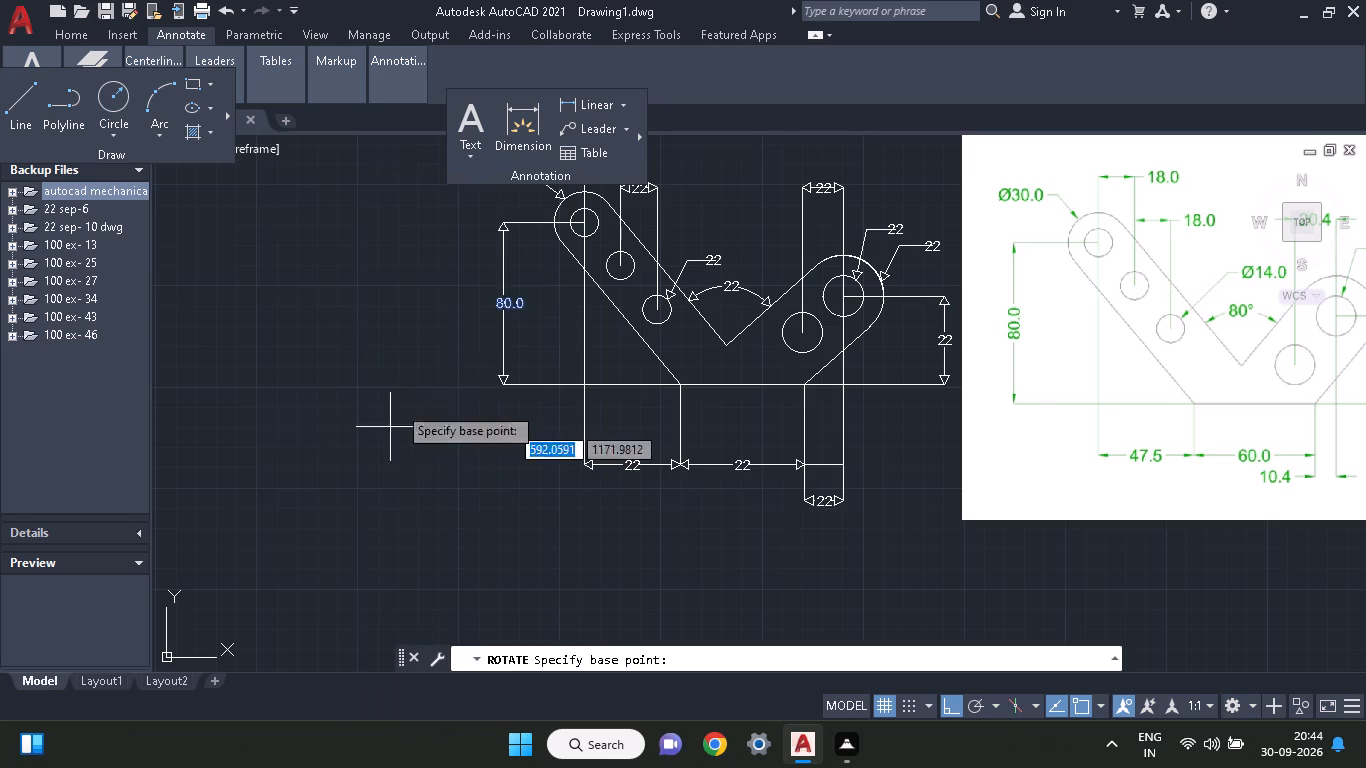
pyautogui.click(507, 310)
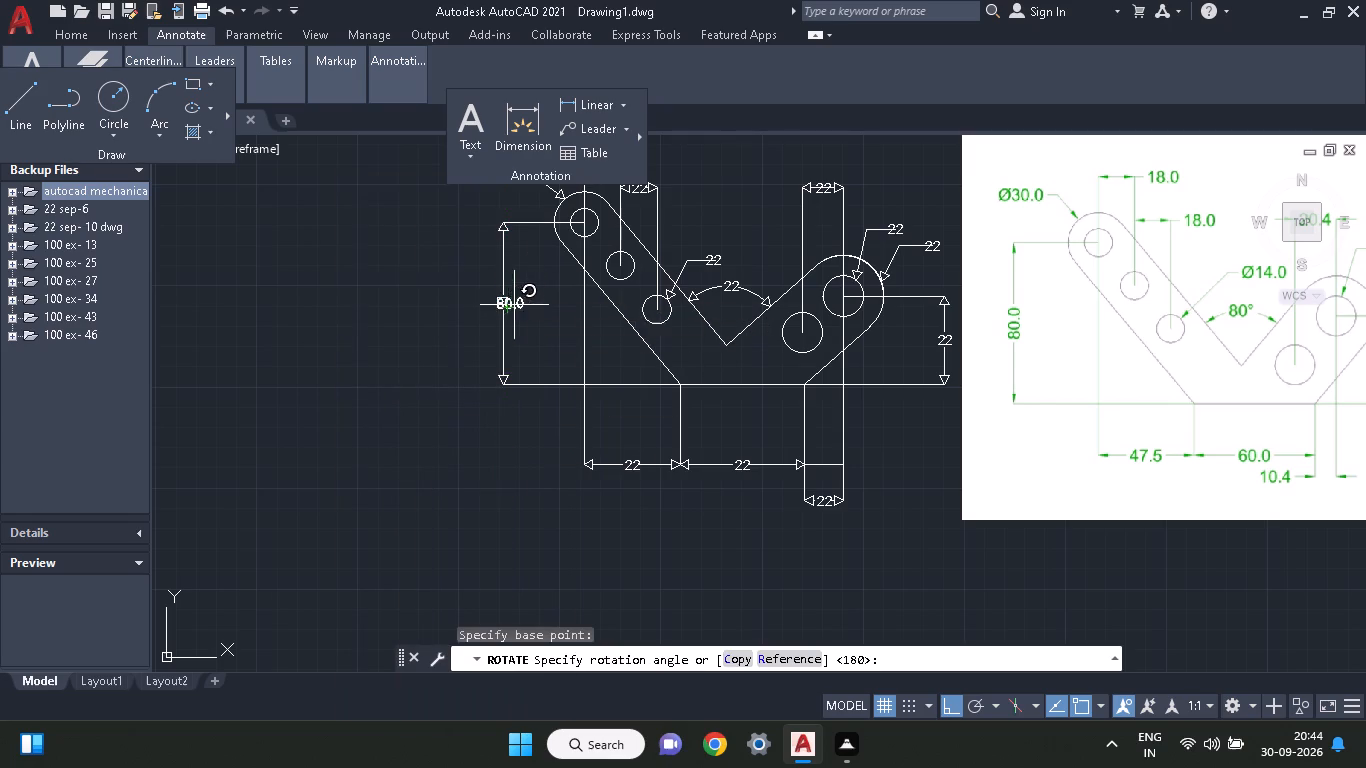
pyautogui.click(515, 240)
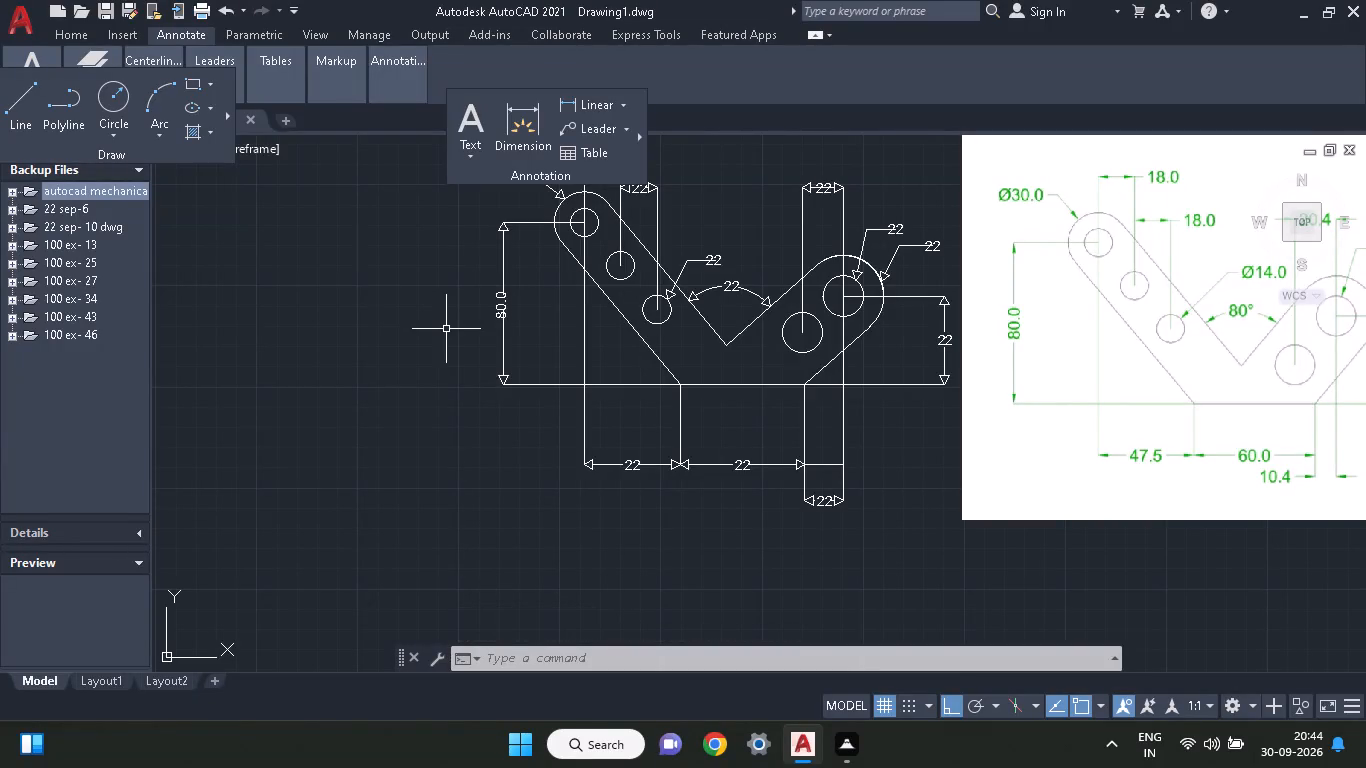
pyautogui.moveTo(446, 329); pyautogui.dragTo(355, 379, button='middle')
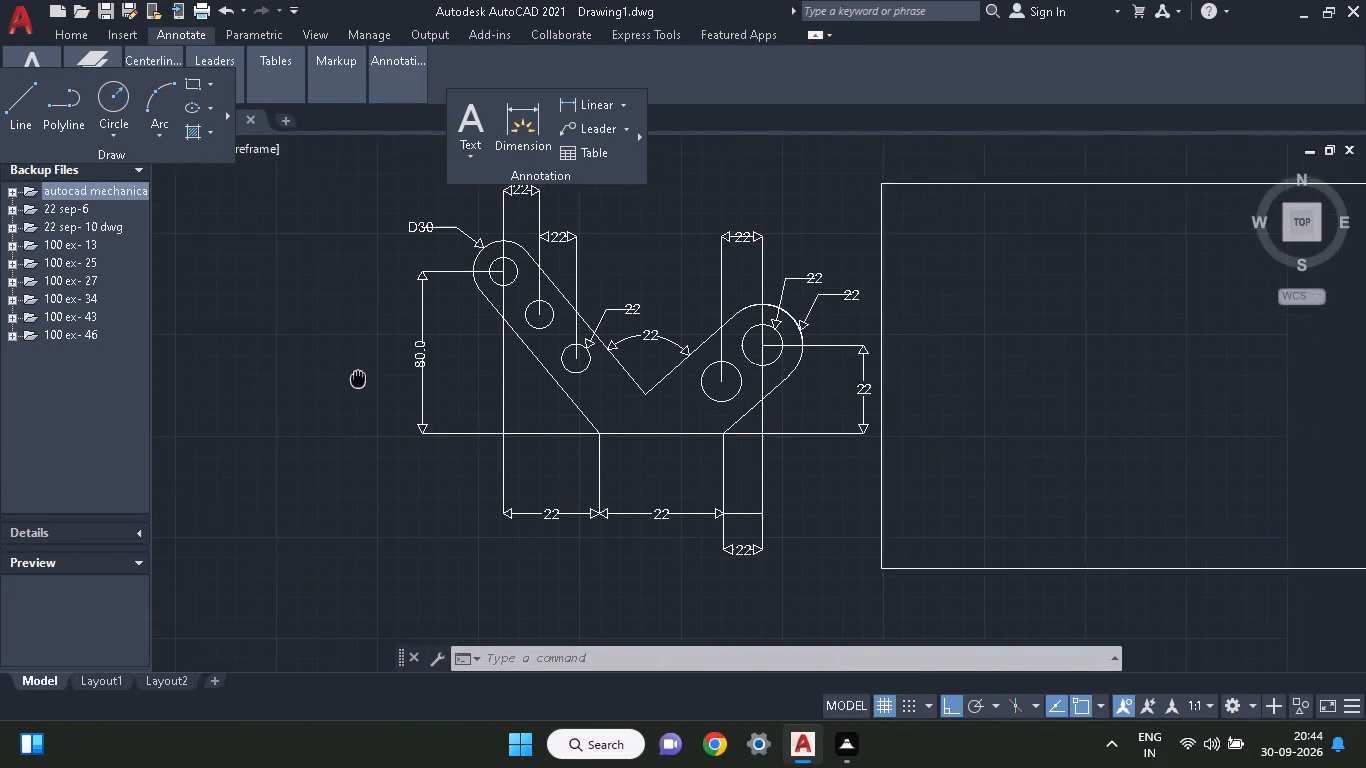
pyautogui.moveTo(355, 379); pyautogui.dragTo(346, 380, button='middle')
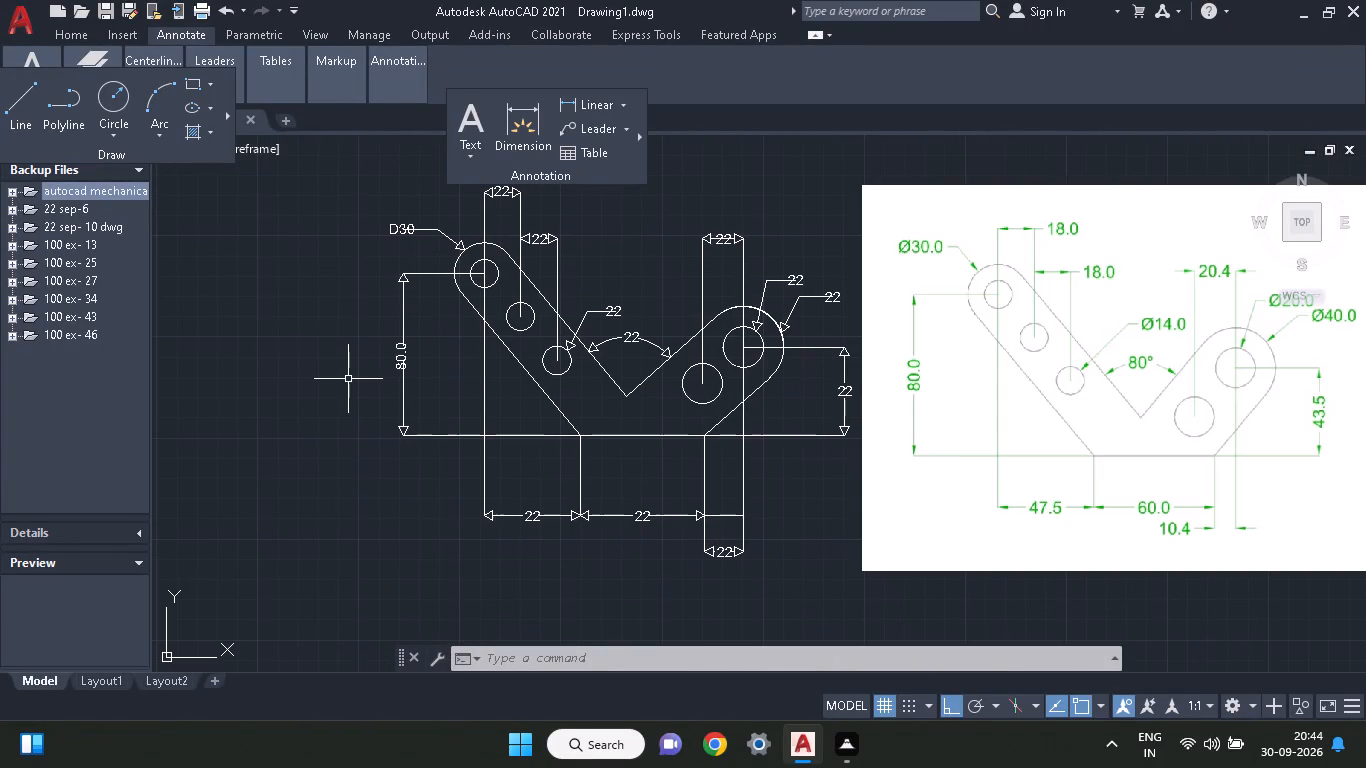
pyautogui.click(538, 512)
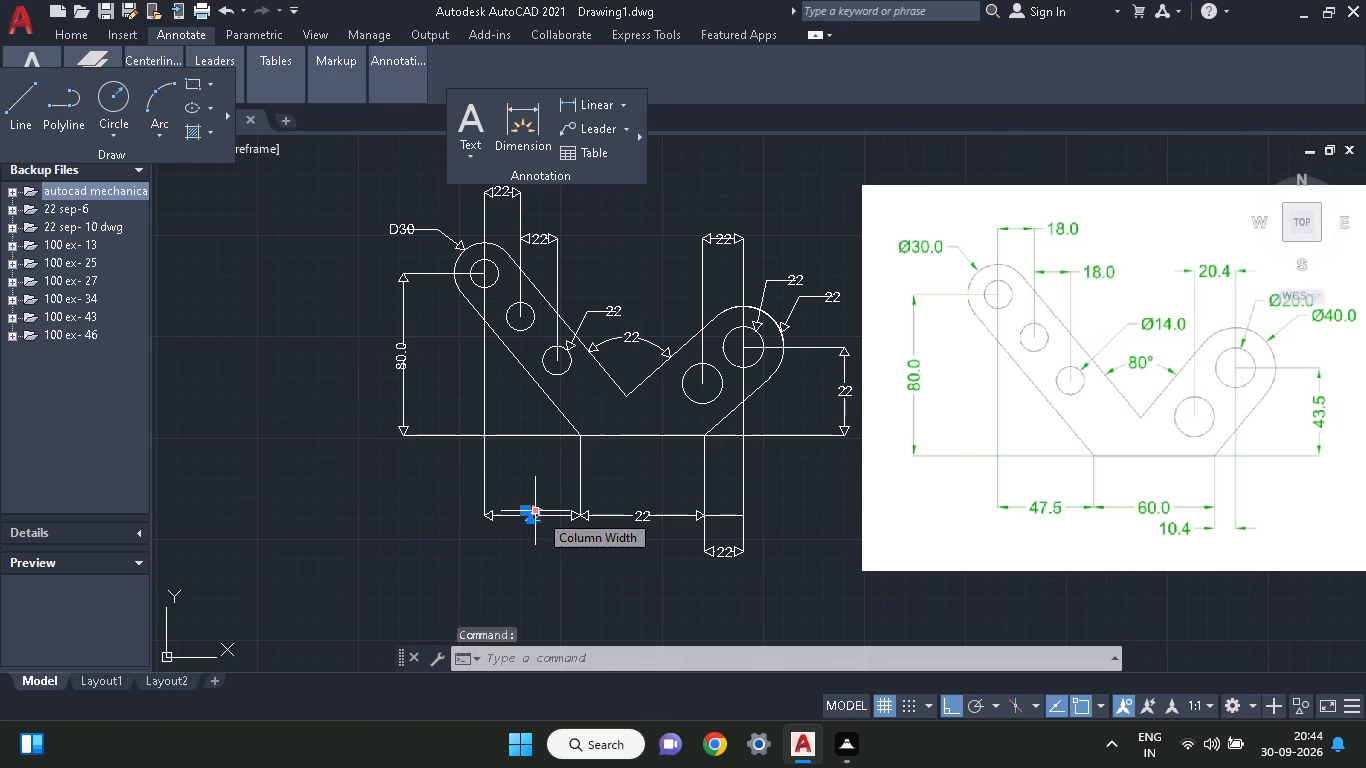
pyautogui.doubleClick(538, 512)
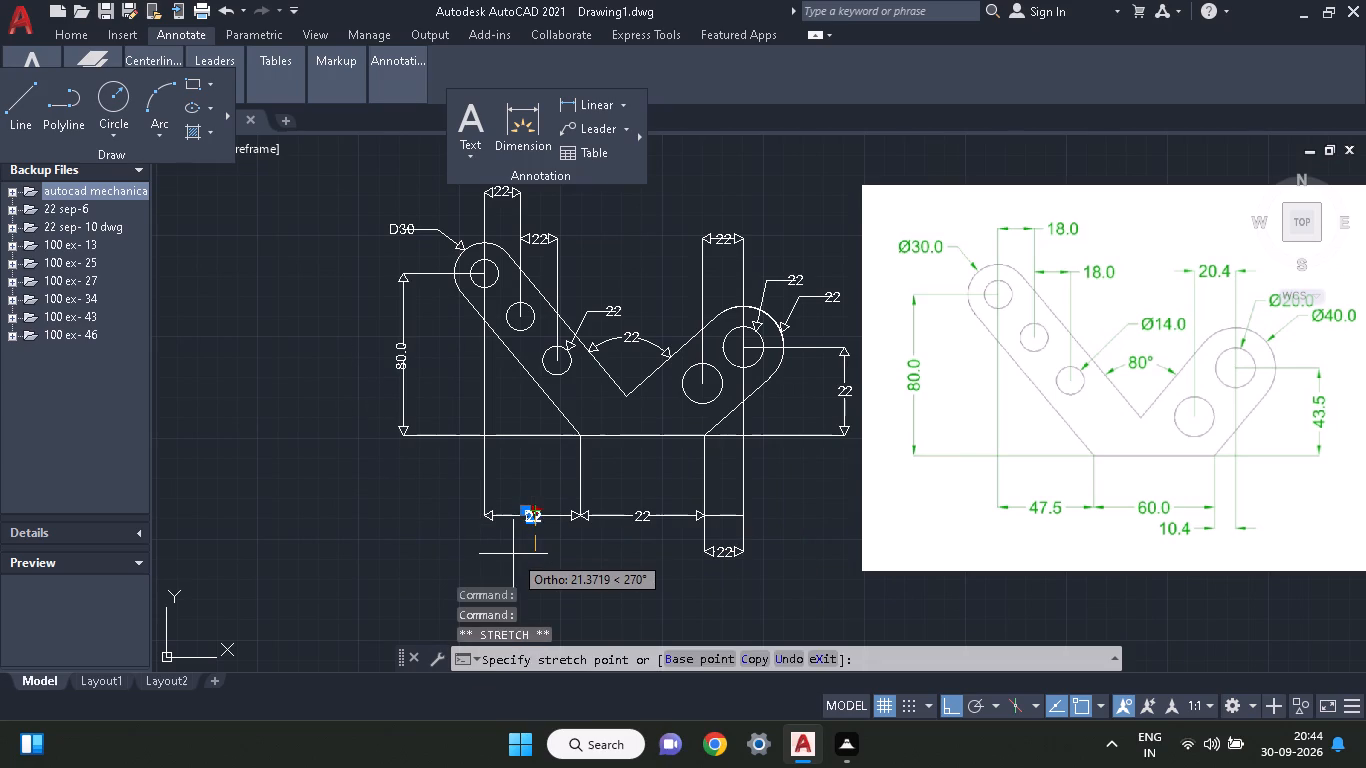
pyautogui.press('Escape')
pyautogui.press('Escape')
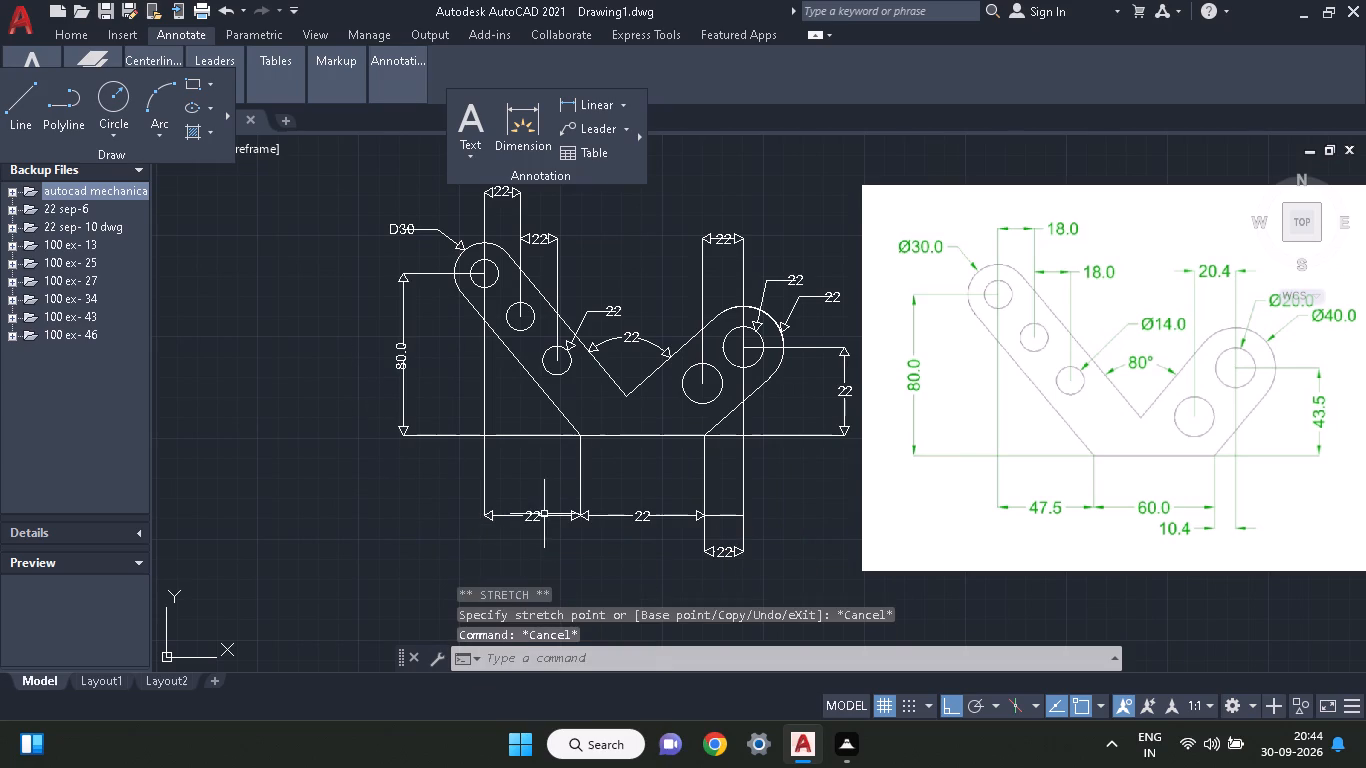
# Change the label of the leftmost horizontal dimension below the bracket to 47.5.
pyautogui.doubleClick(539, 514)
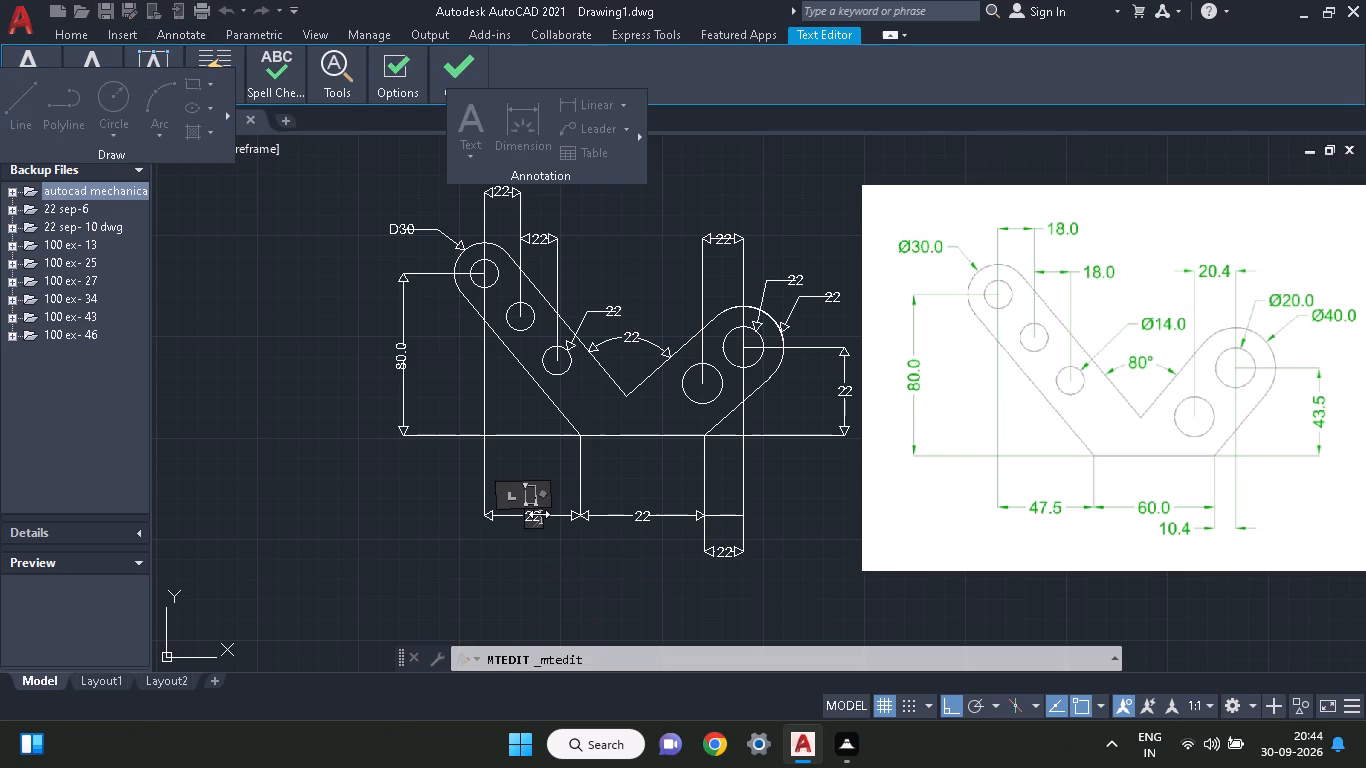
pyautogui.press('BackSpace')
pyautogui.press('BackSpace')
pyautogui.write('47')
pyautogui.press('.')
pyautogui.press('5')
pyautogui.click(559, 565)
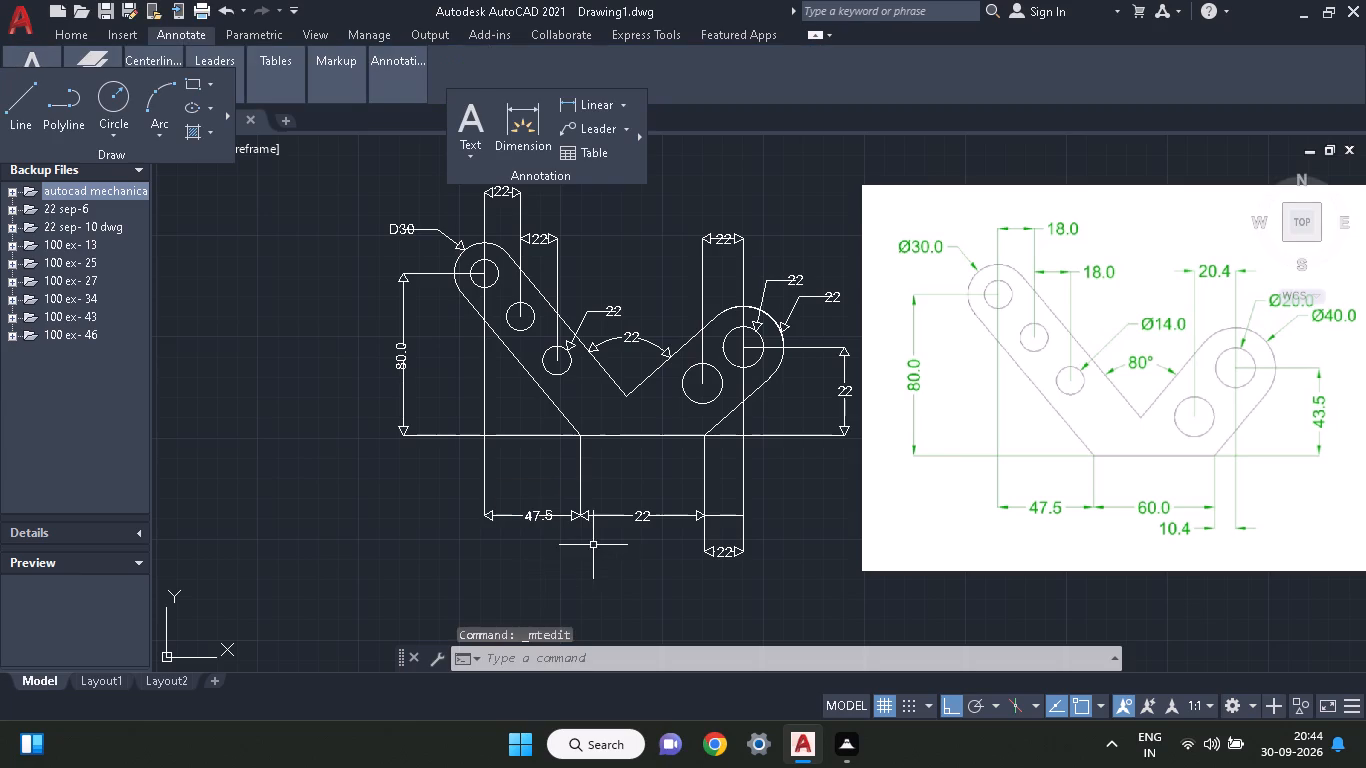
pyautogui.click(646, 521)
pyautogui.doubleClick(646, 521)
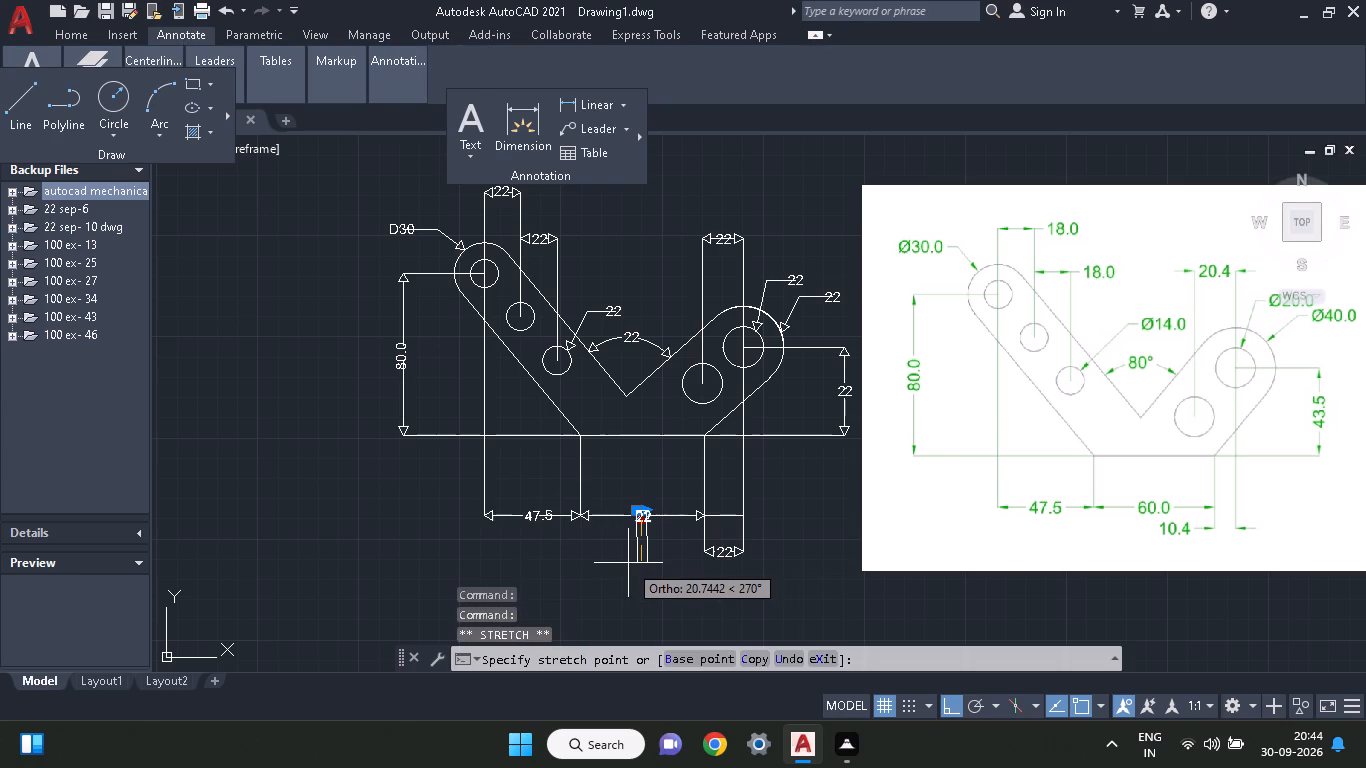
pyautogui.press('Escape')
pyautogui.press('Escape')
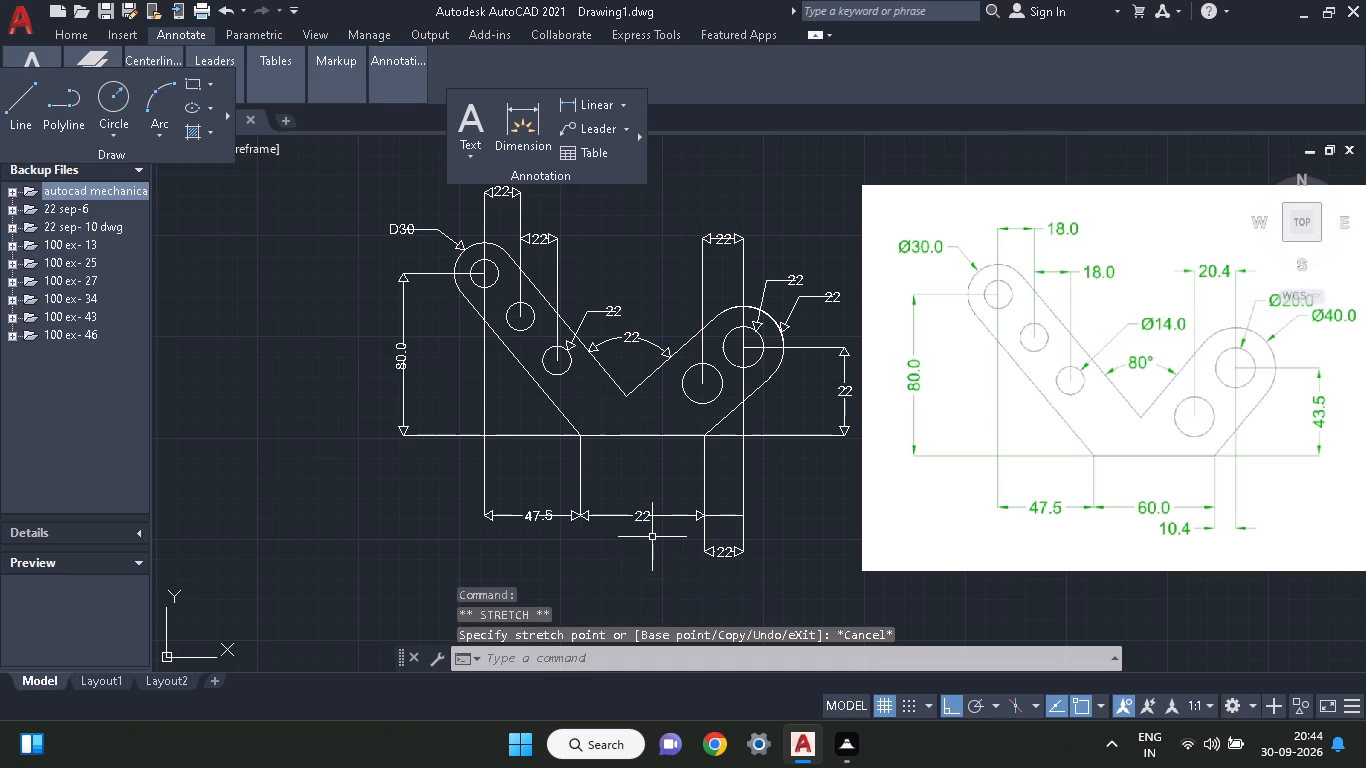
# Change the label of the horizontal dimension spanning the bracket's flat base edge to 60.0.
pyautogui.doubleClick(649, 516)
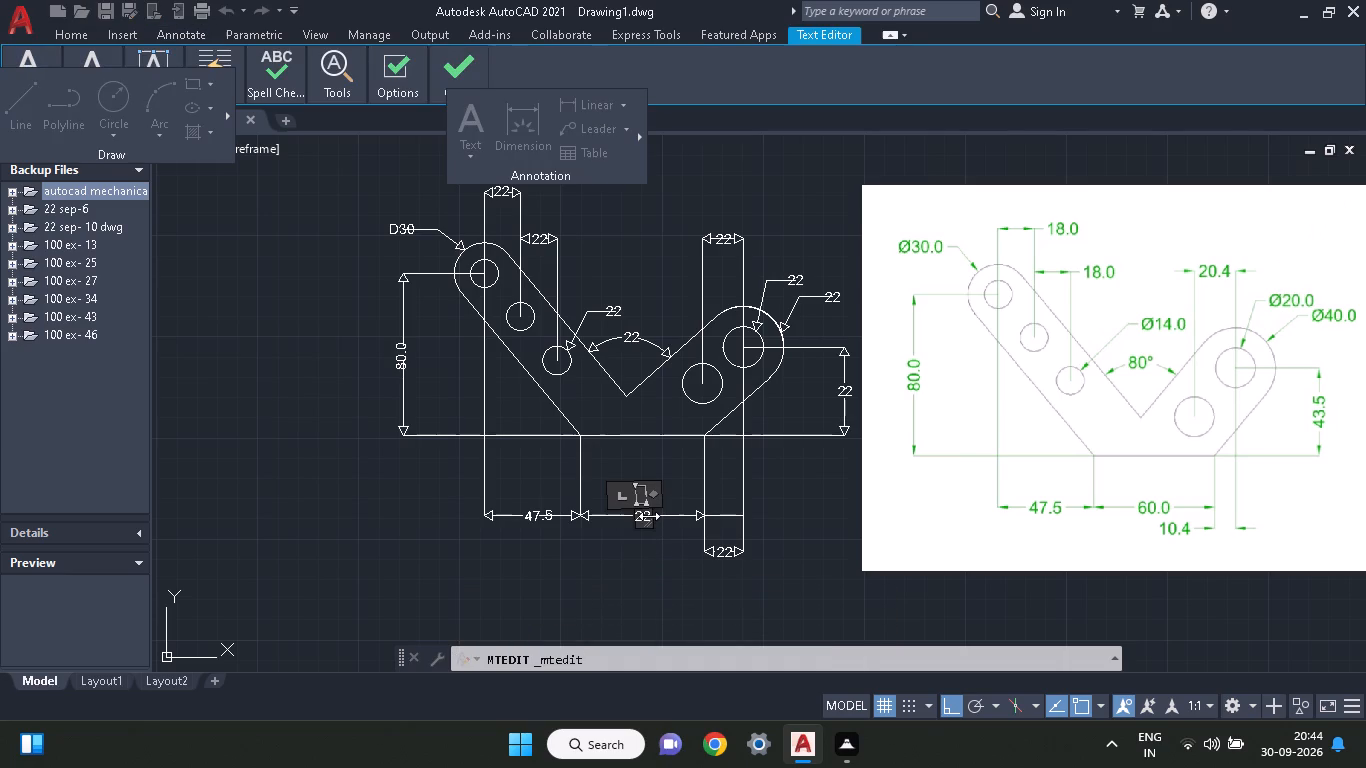
pyautogui.press('BackSpace')
pyautogui.press('BackSpace')
pyautogui.write('60')
pyautogui.write('.0')
pyautogui.click(646, 579)
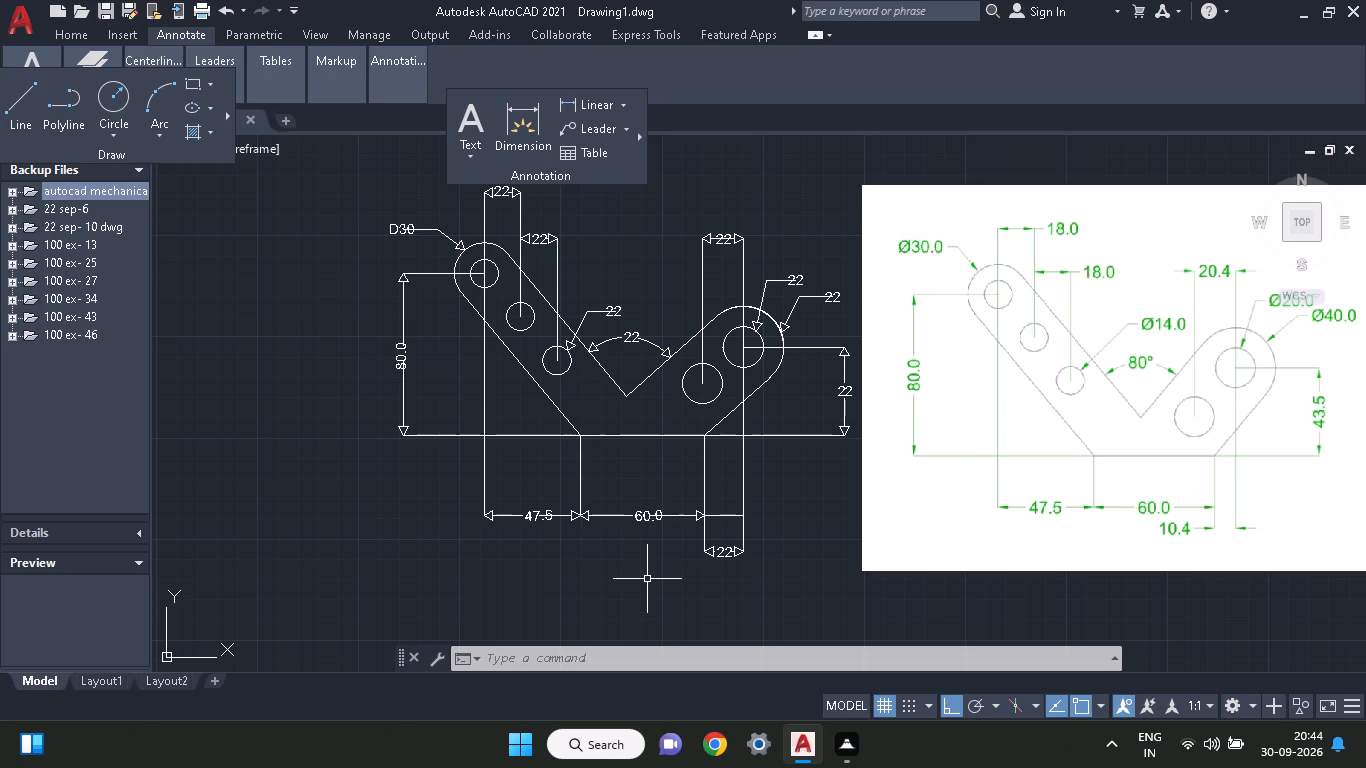
# Change the label of the lowest, short horizontal dimension below the bracket's right arm to 10.4.
pyautogui.doubleClick(726, 552)
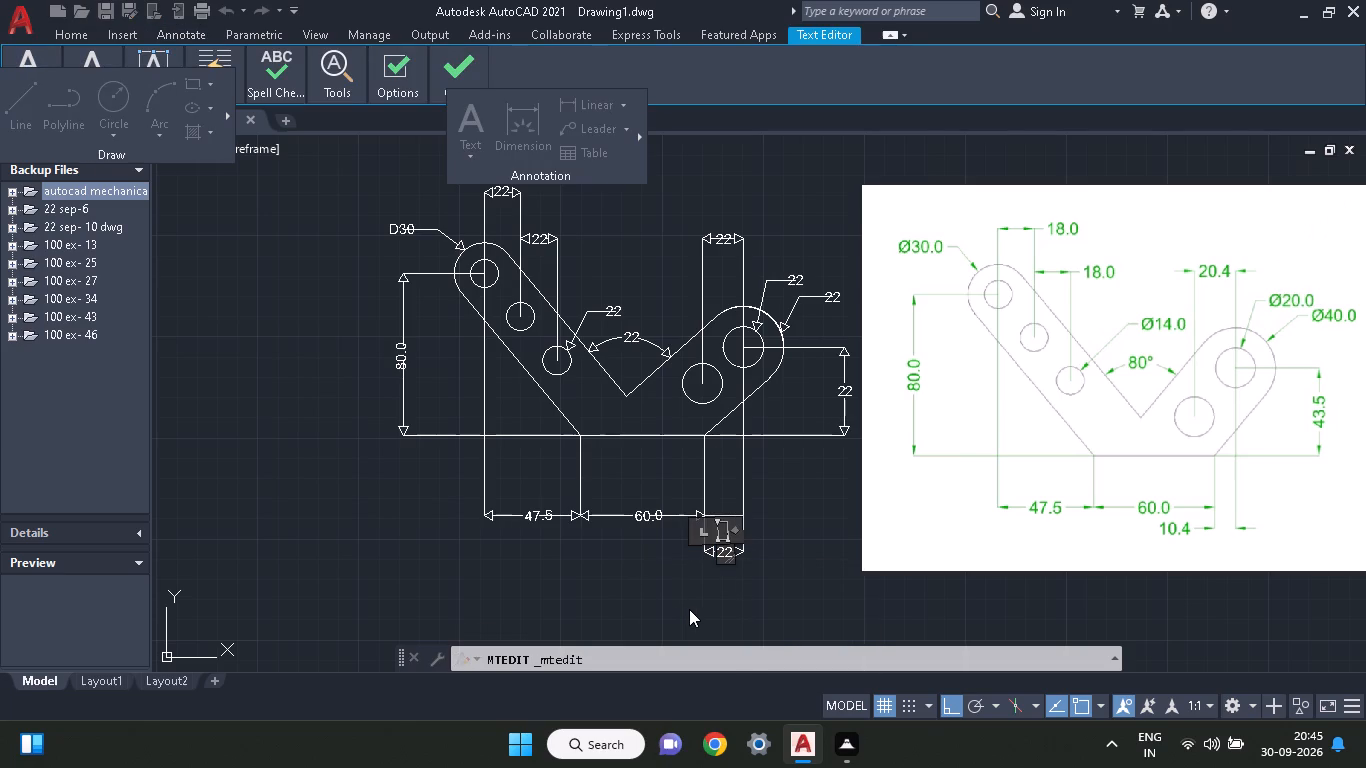
pyautogui.press('Right')
pyautogui.press('BackSpace')
pyautogui.press('BackSpace')
pyautogui.write('10')
pyautogui.write('.4')
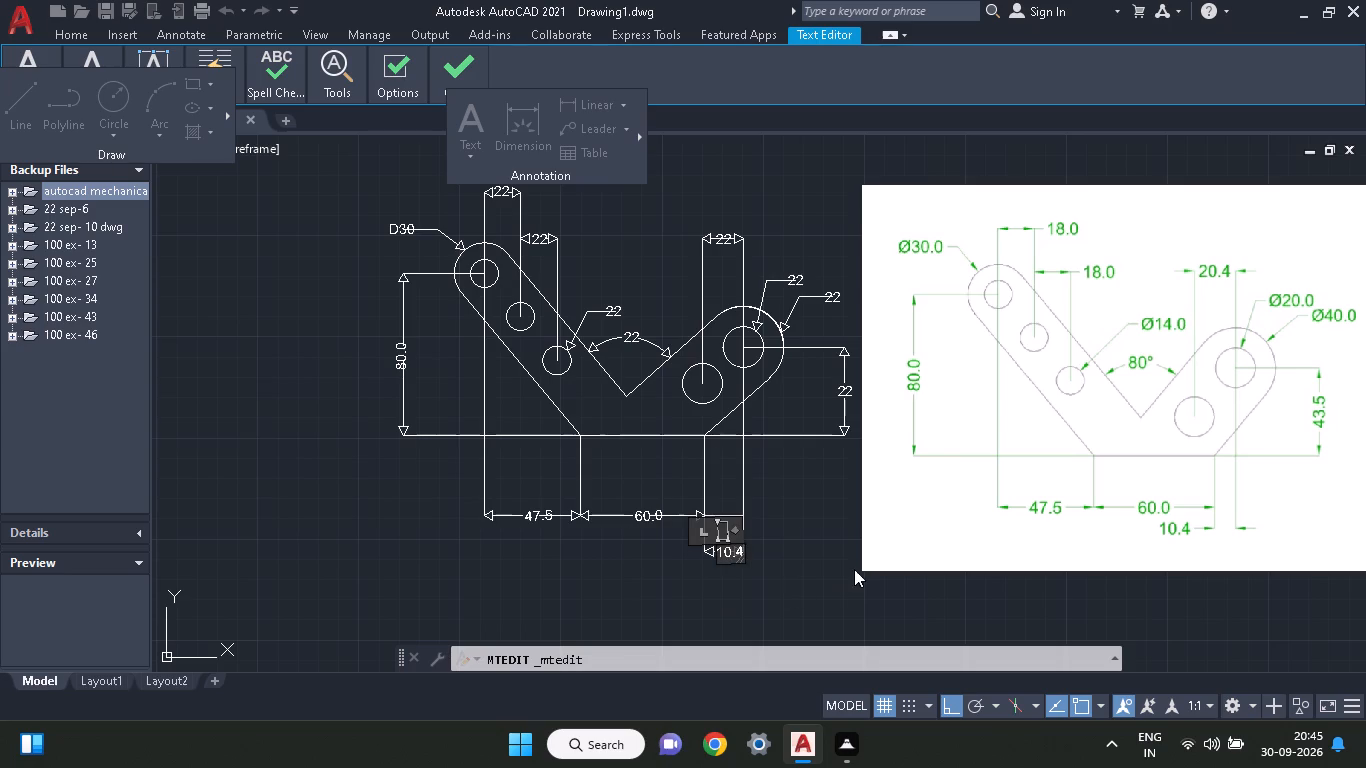
pyautogui.click(854, 569)
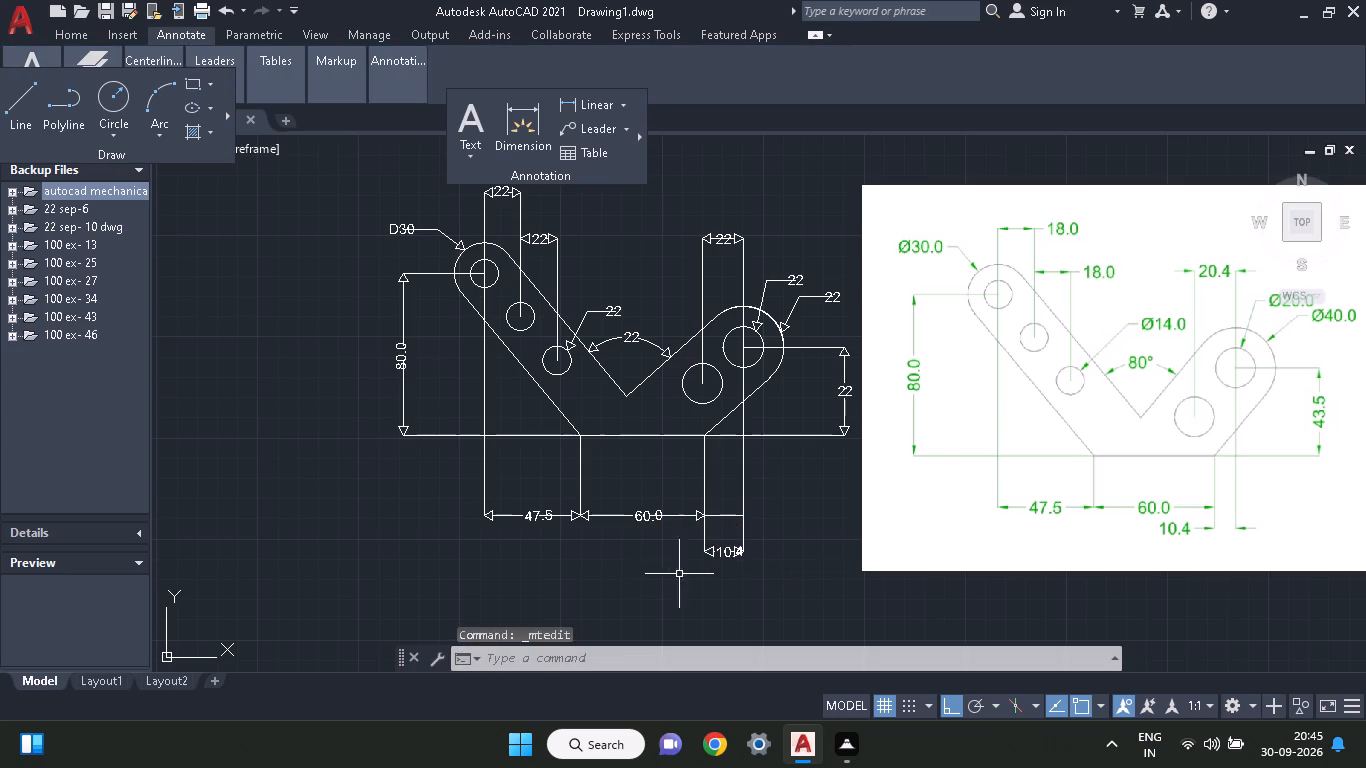
# Copy the 10.4 label horizontally to just outside the left extension line of the lowest, short dimension below the bracket.
pyautogui.click(737, 554)
pyautogui.rightClick(656, 559)
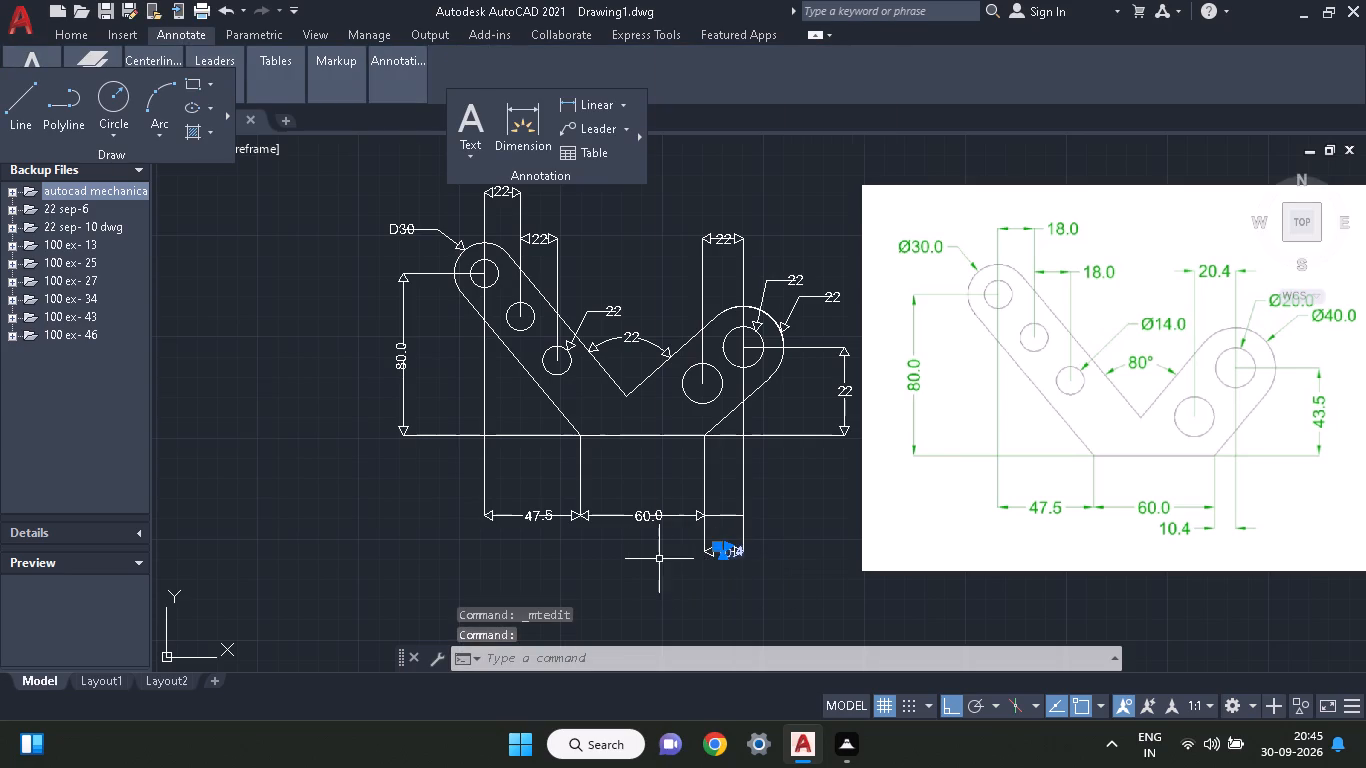
pyautogui.click(716, 223)
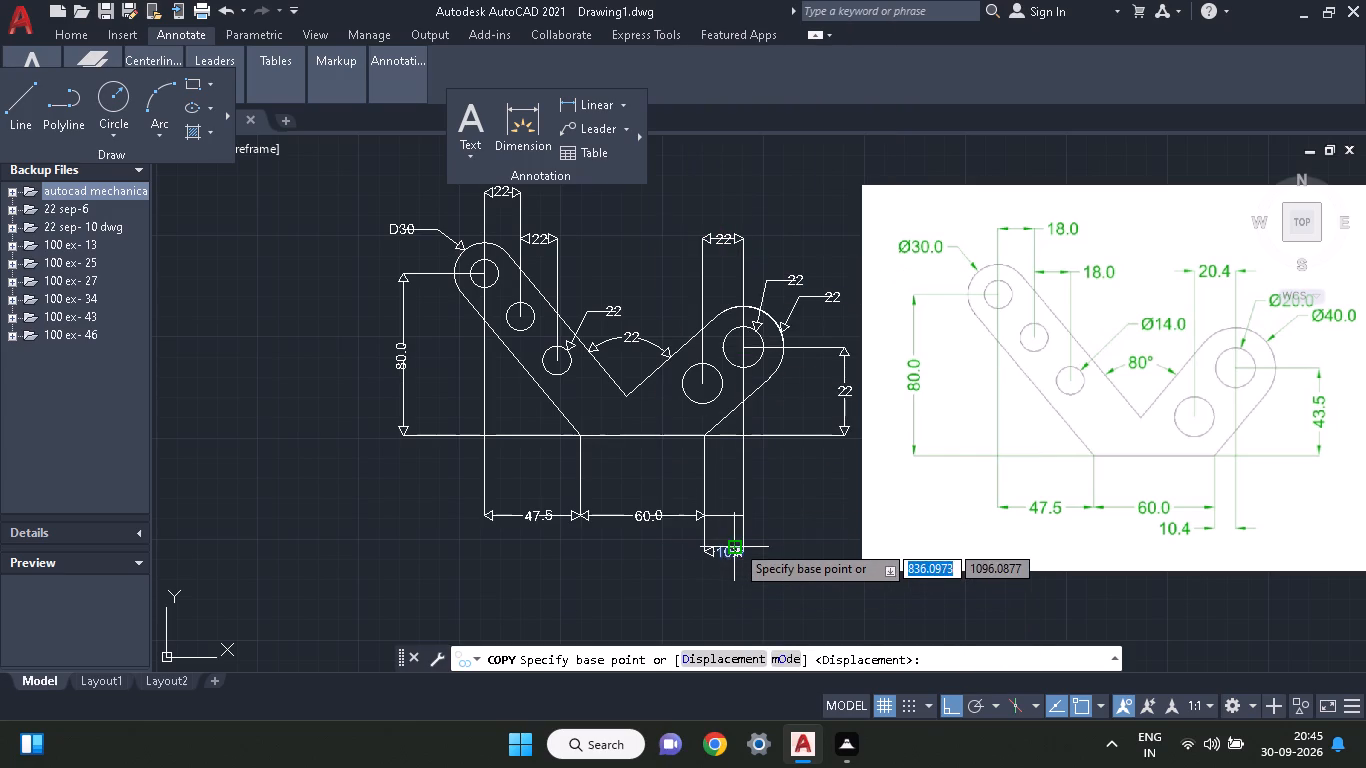
pyautogui.click(729, 551)
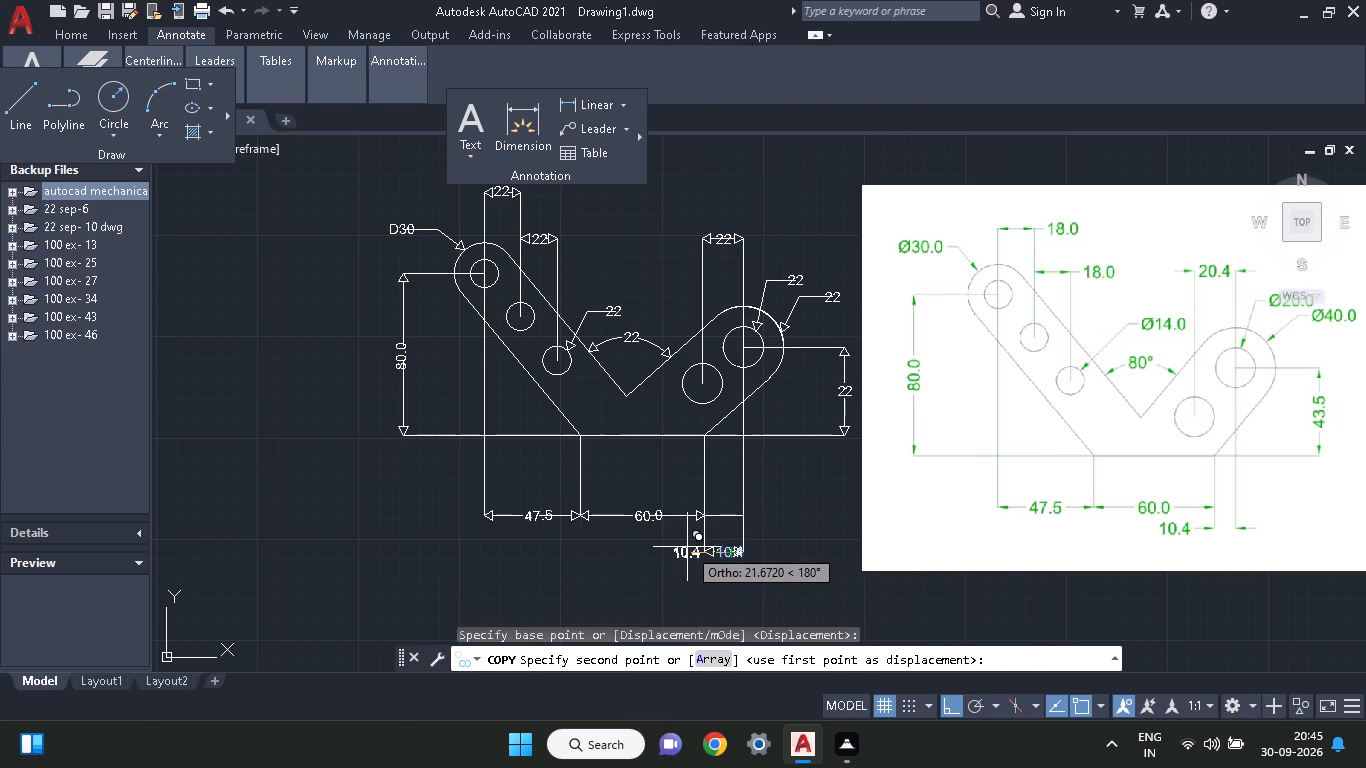
pyautogui.click(682, 547)
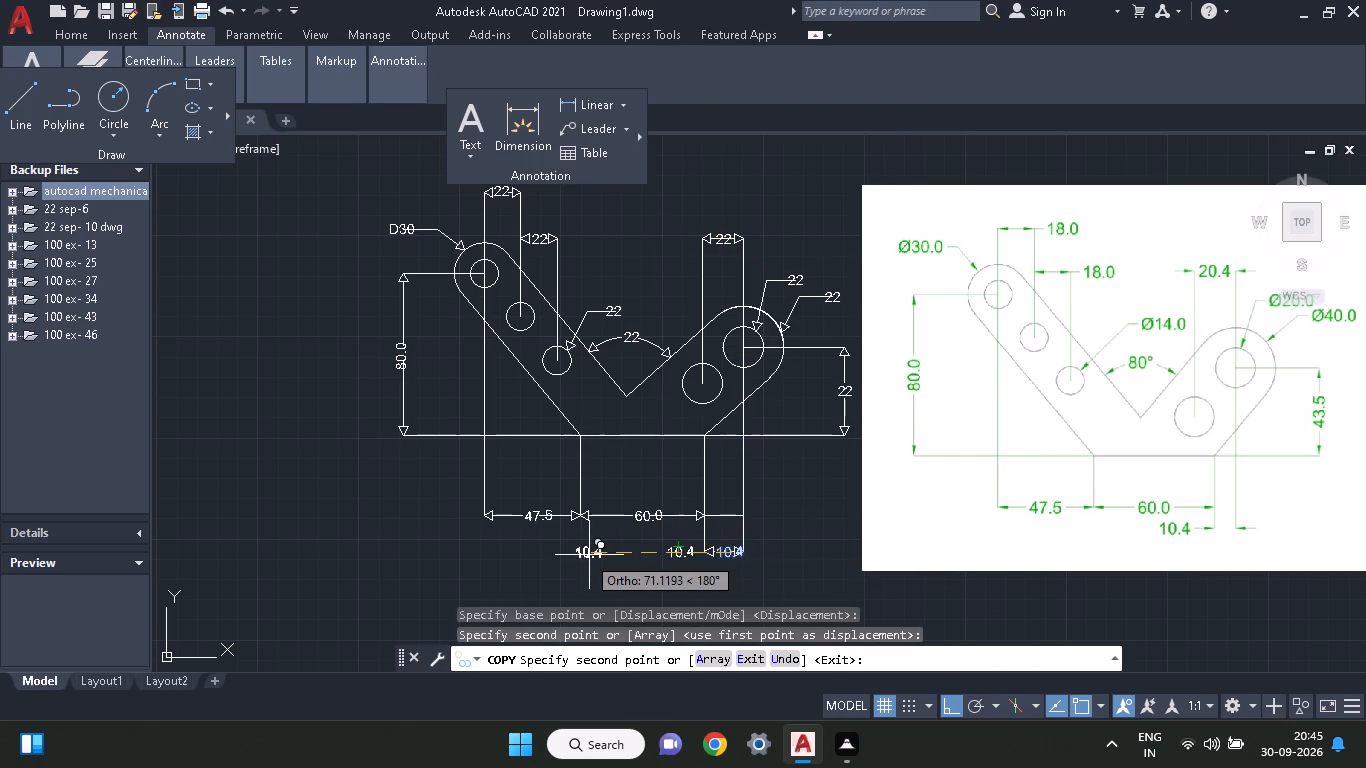
pyautogui.rightClick(586, 555)
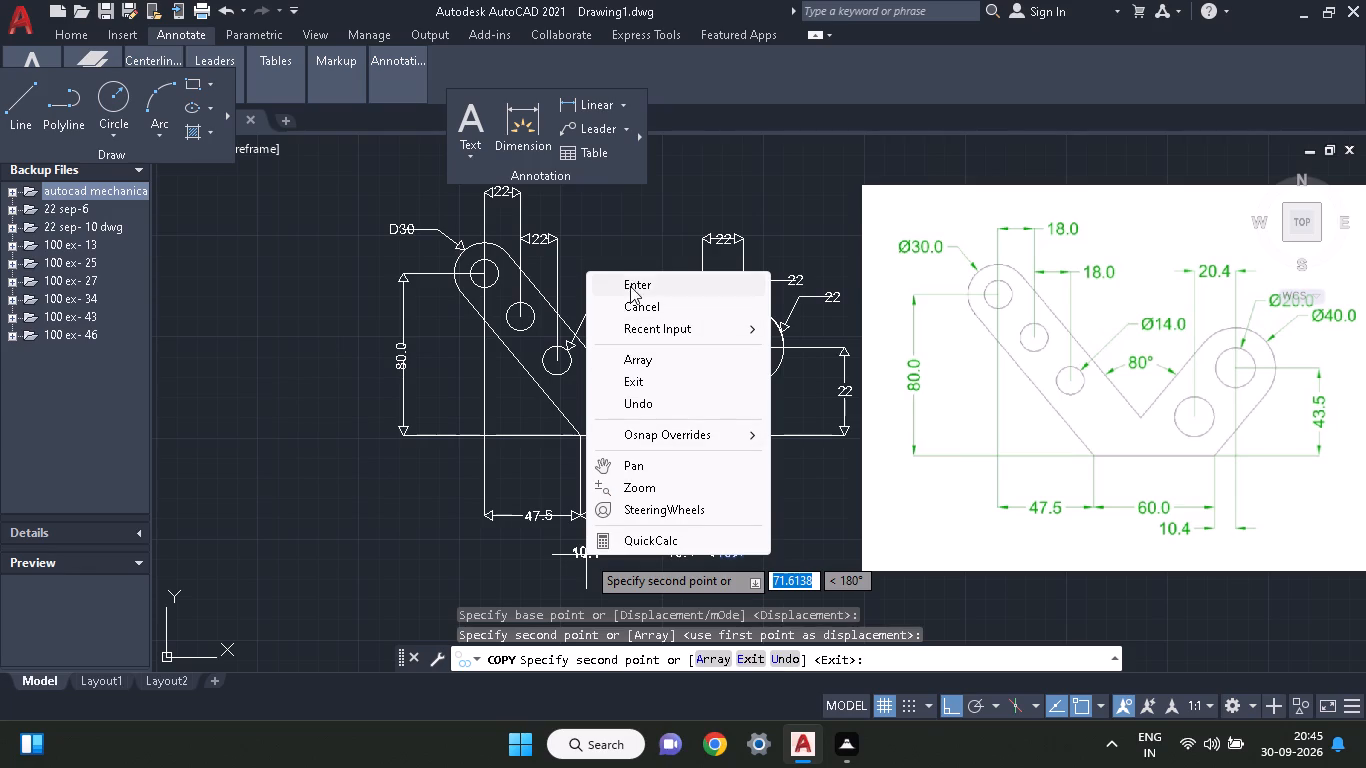
pyautogui.click(630, 286)
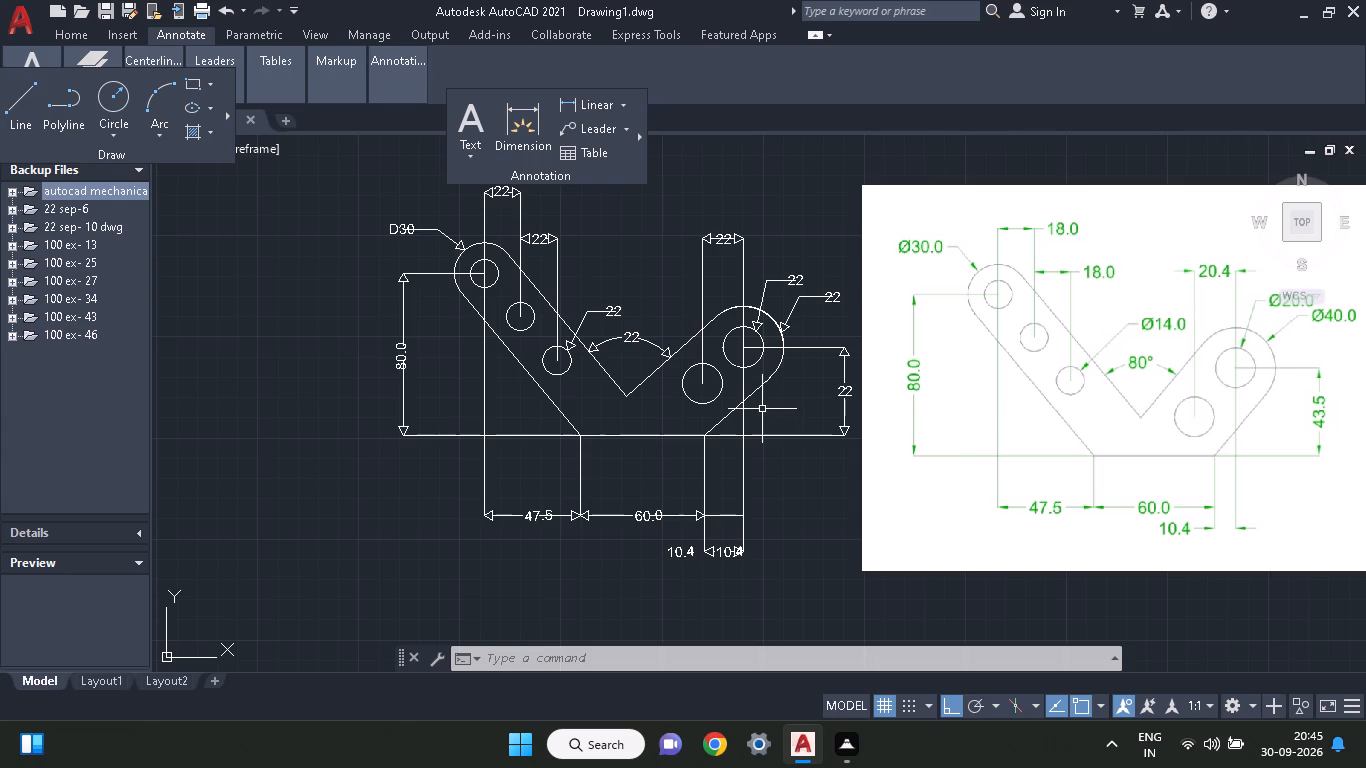
# Change the label of the vertical dimension beside the bracket's right arm to 43.5.
pyautogui.moveTo(762, 409); pyautogui.dragTo(609, 464, button='middle')
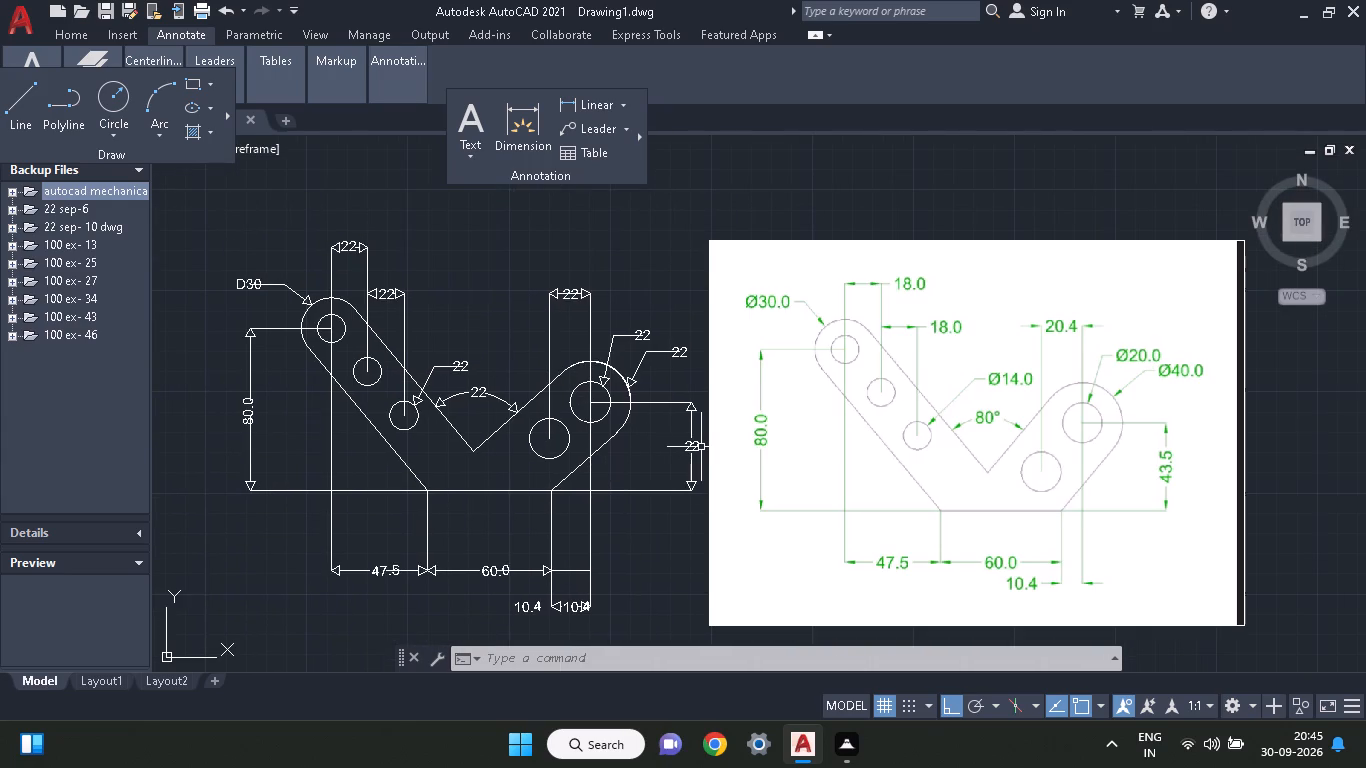
pyautogui.doubleClick(700, 446)
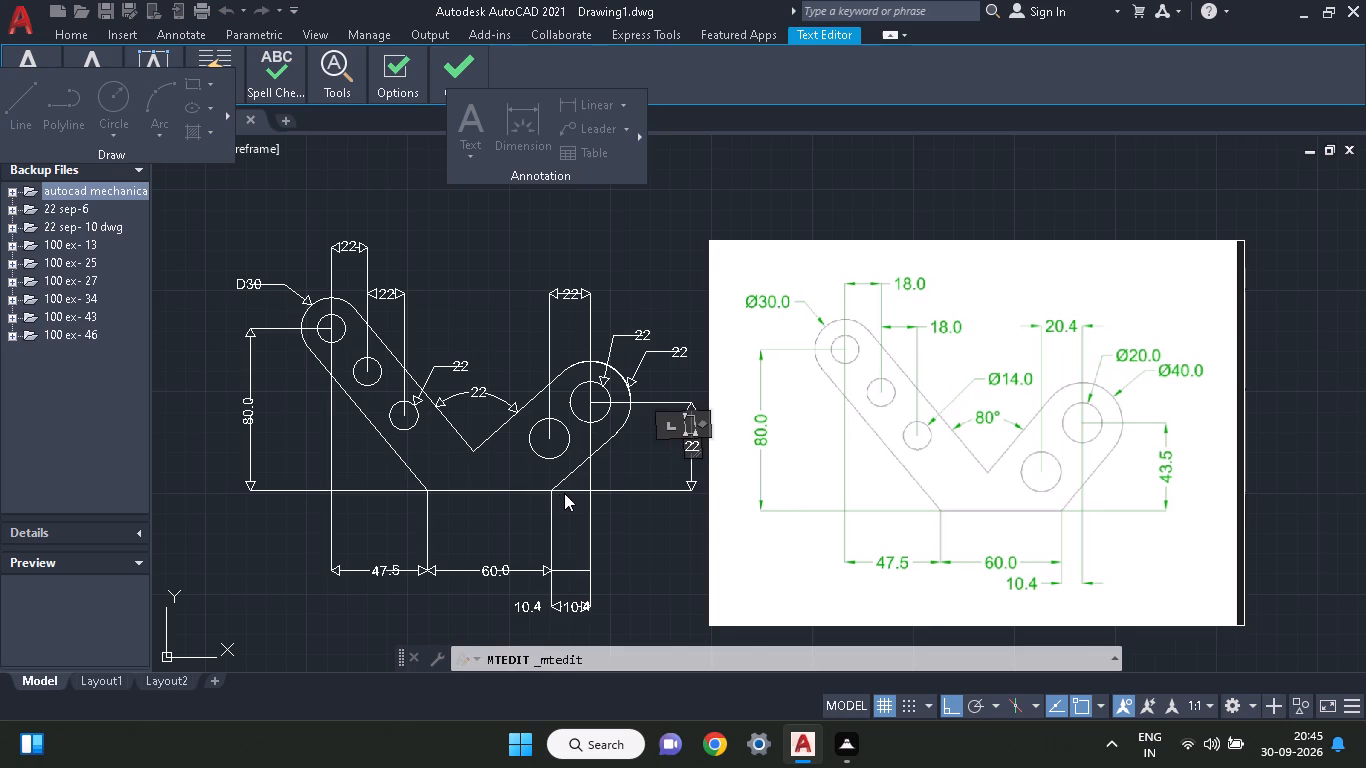
pyautogui.press('Right')
pyautogui.press('Right')
pyautogui.press('BackSpace')
pyautogui.press('BackSpace')
pyautogui.write('43.')
pyautogui.press('5')
pyautogui.click(657, 520)
# Rotate the 43.5 label a quarter turn so it reads upward along the right vertical dimension line.
pyautogui.click(704, 450)
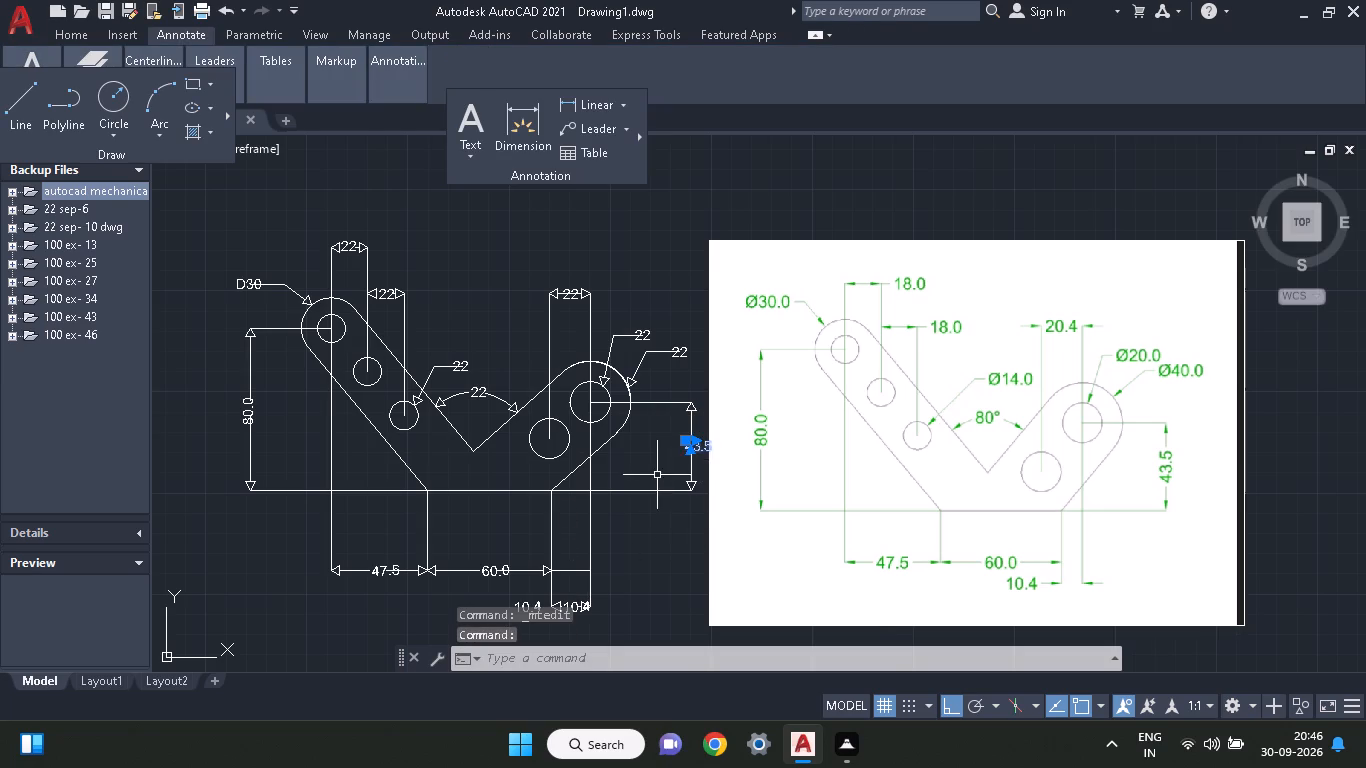
pyautogui.rightClick(656, 475)
pyautogui.click(681, 426)
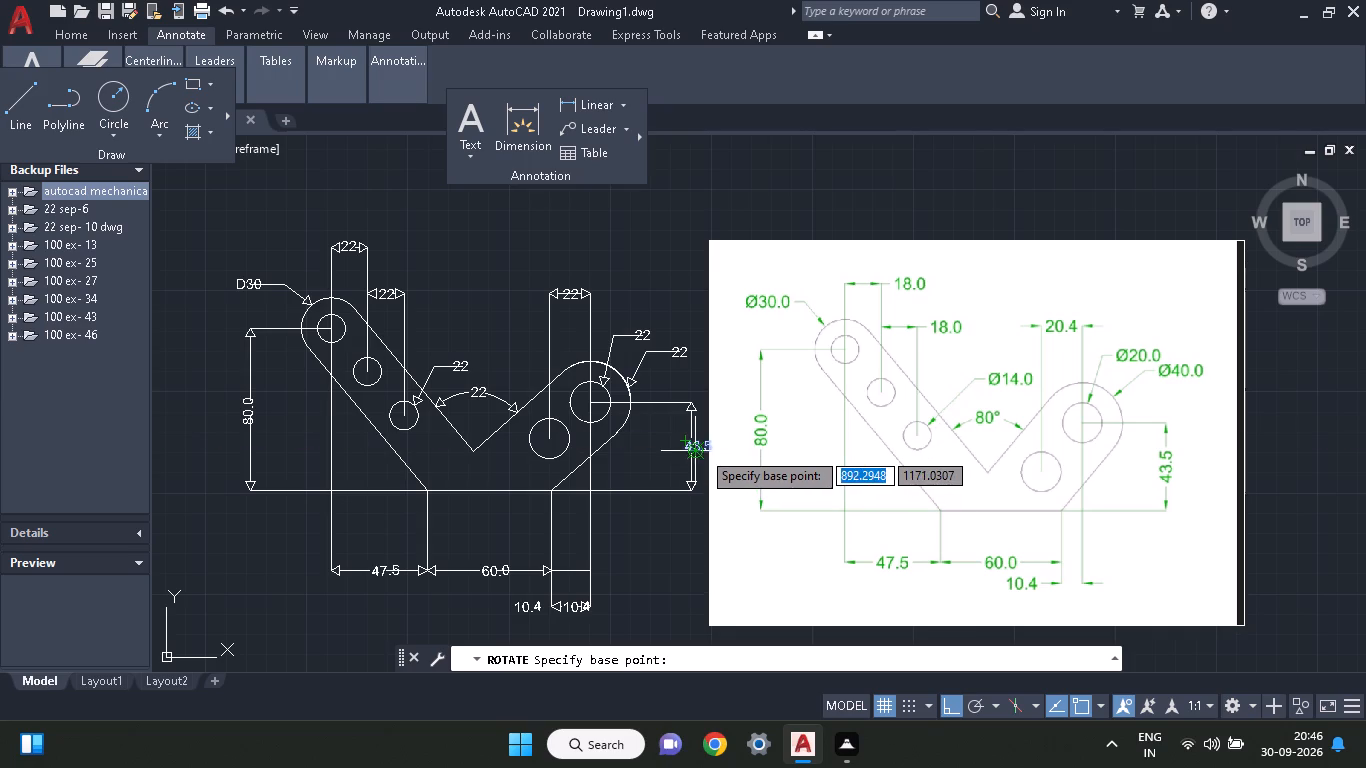
pyautogui.click(701, 450)
pyautogui.click(710, 375)
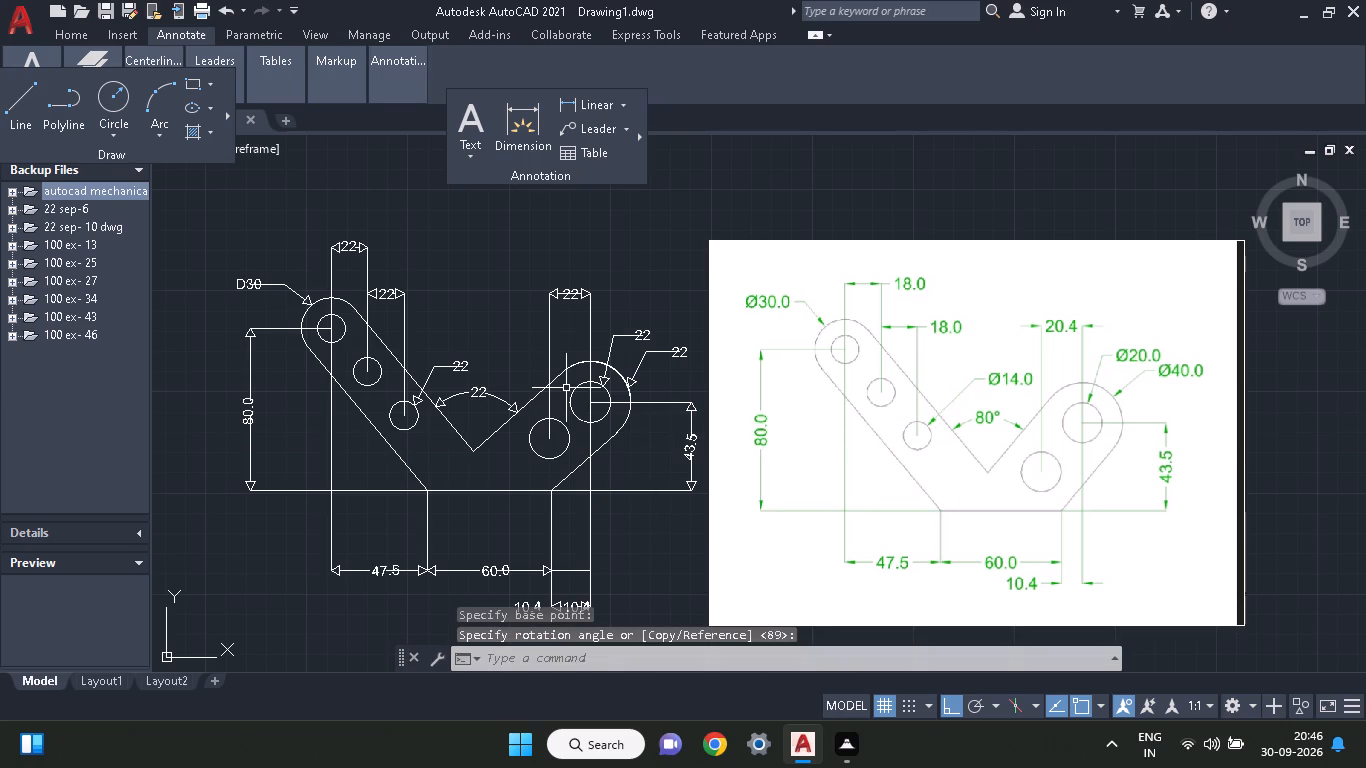
# Change the label of the leader pointing to the right arm's rounded outer end to D40.0.
pyautogui.doubleClick(686, 351)
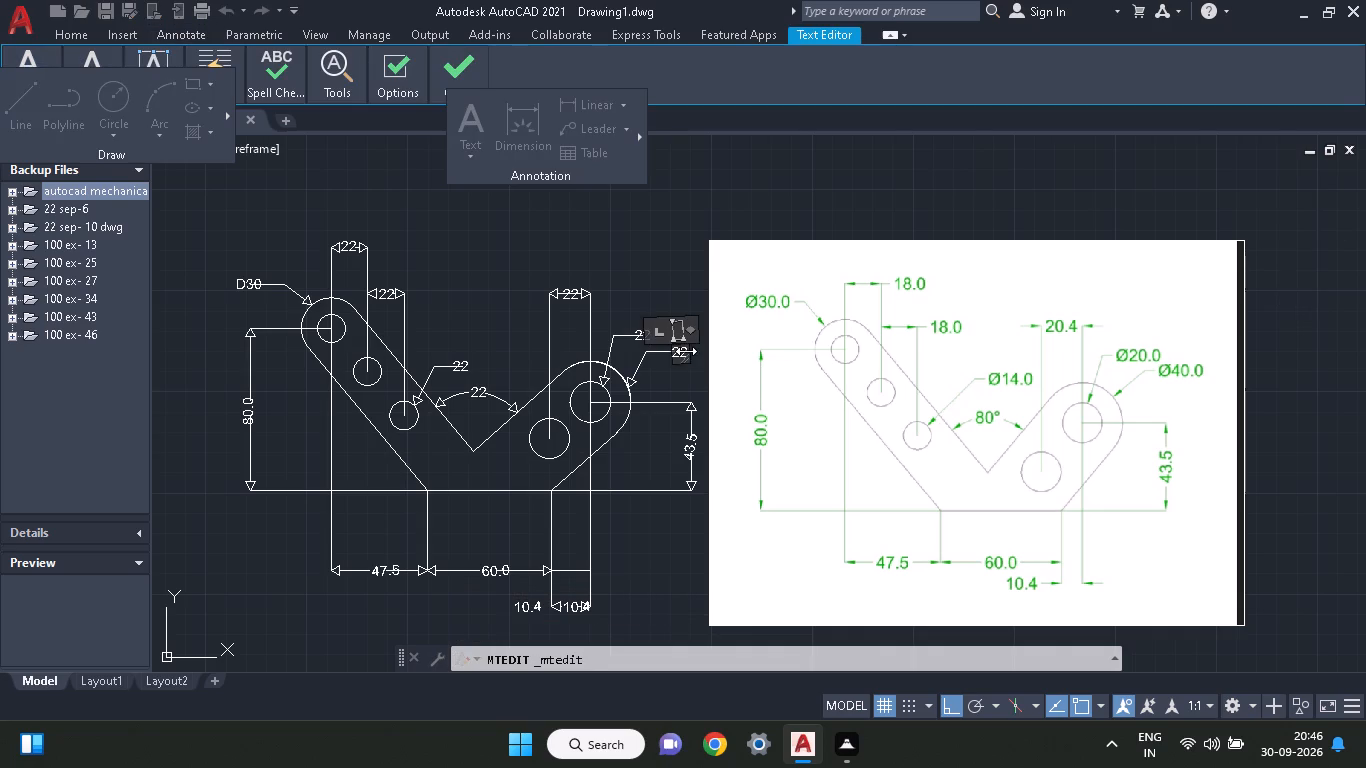
pyautogui.press('BackSpace')
pyautogui.press('BackSpace')
pyautogui.press('d')
pyautogui.press('4')
pyautogui.press('0')
pyautogui.write('.0')
pyautogui.click(666, 206)
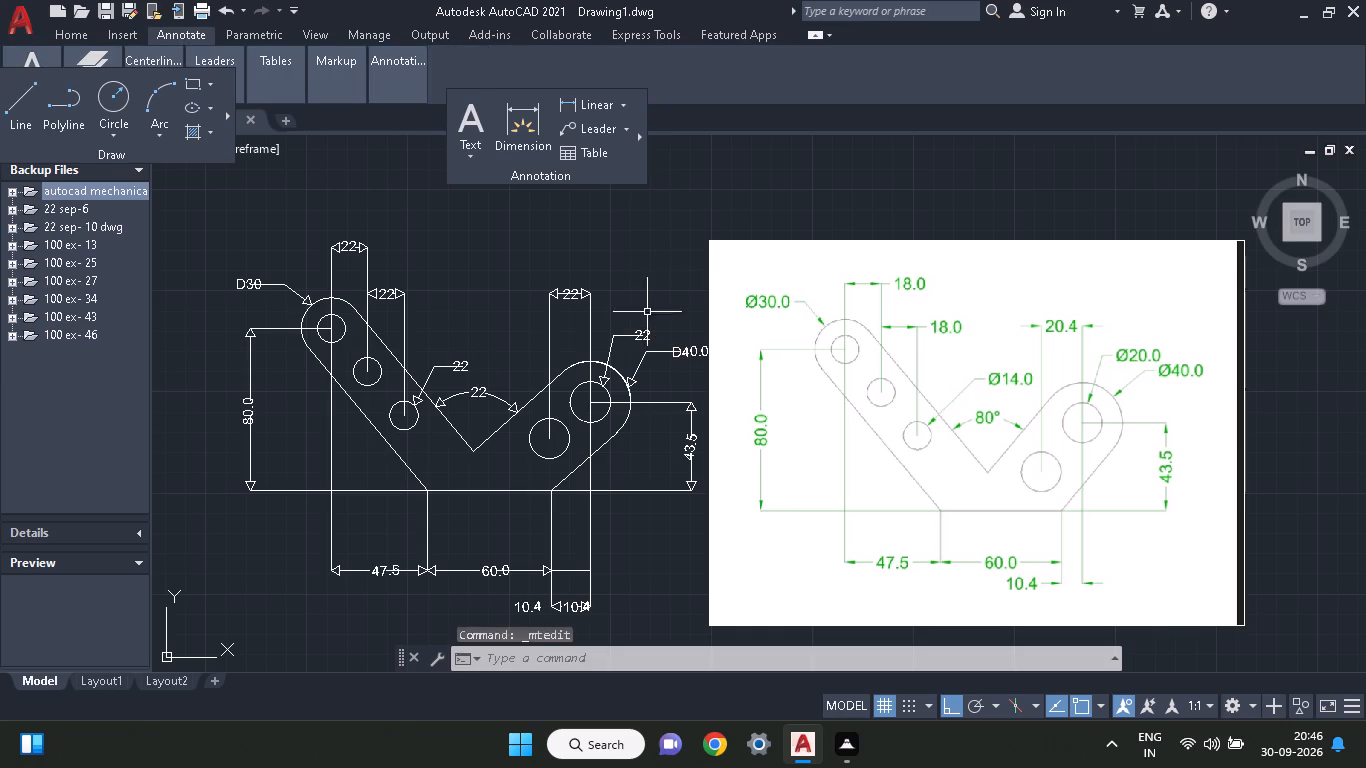
# Change the label of the leader pointing to the upper hole in the right arm to D20.
pyautogui.doubleClick(644, 339)
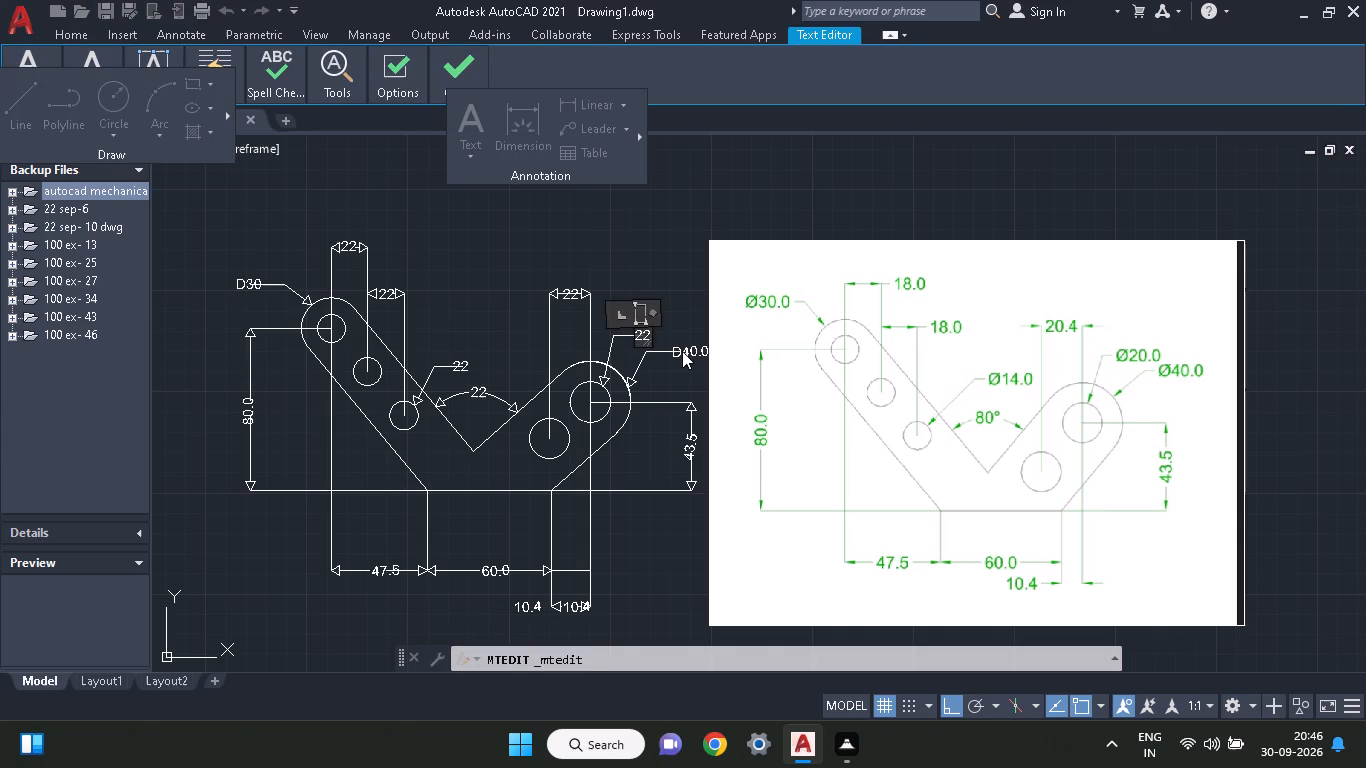
pyautogui.press('Right')
pyautogui.press('BackSpace')
pyautogui.press('BackSpace')
pyautogui.write('D20')
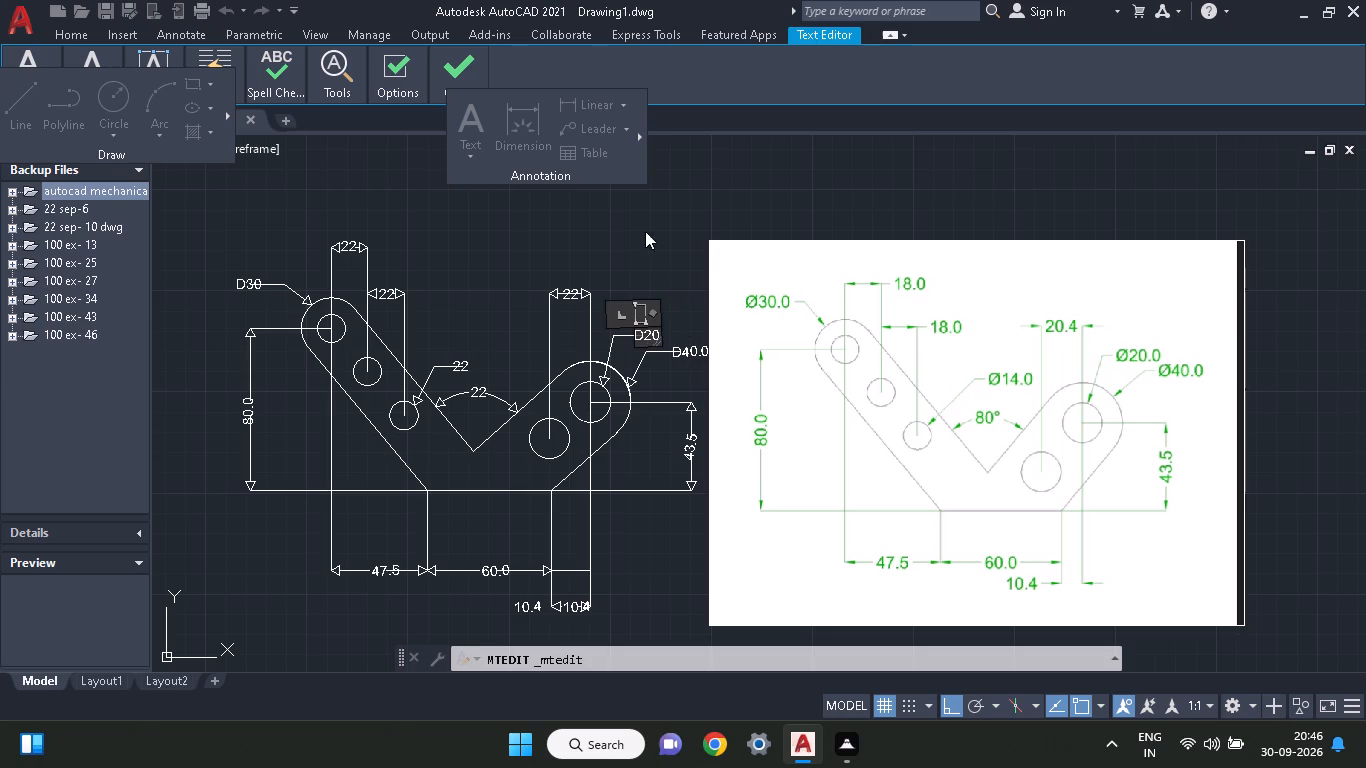
pyautogui.click(645, 231)
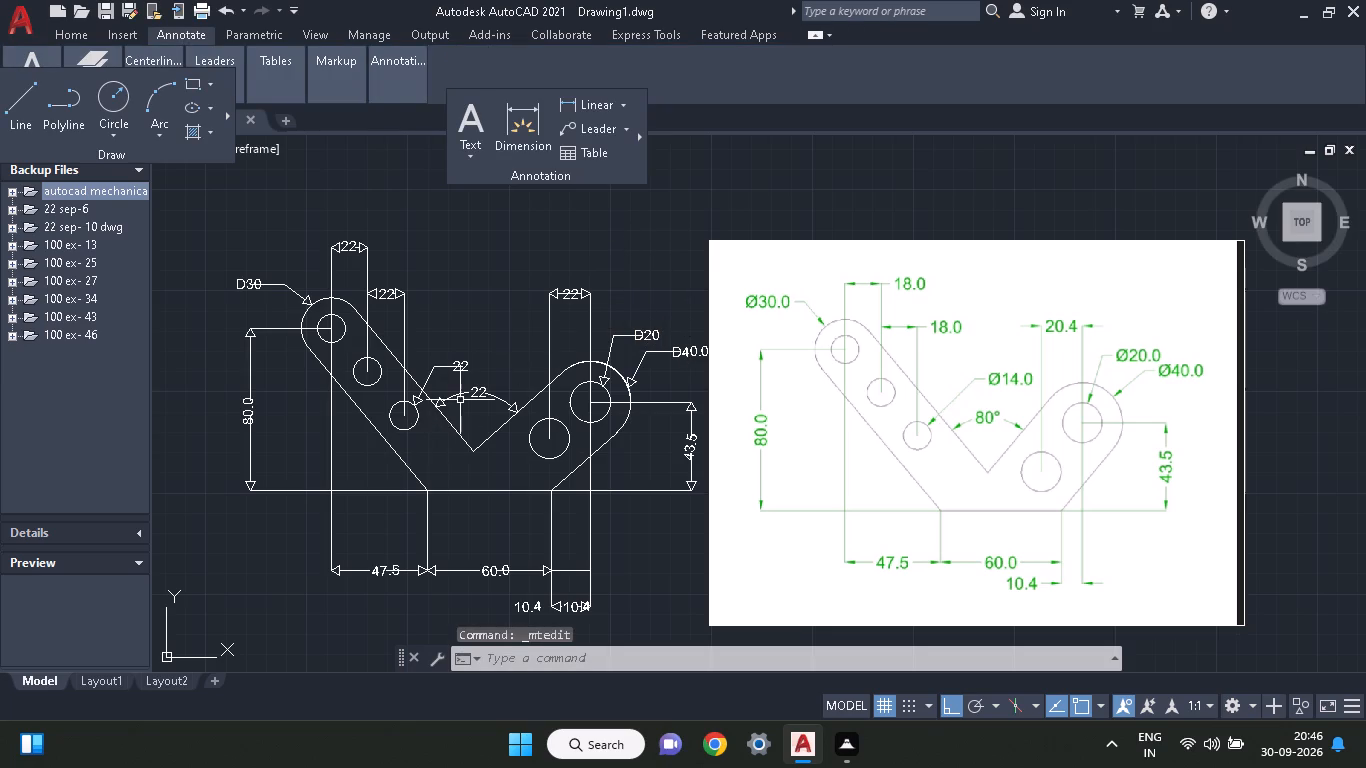
# Change the label of the angular dimension inside the bracket's V notch to 80.
pyautogui.doubleClick(478, 394)
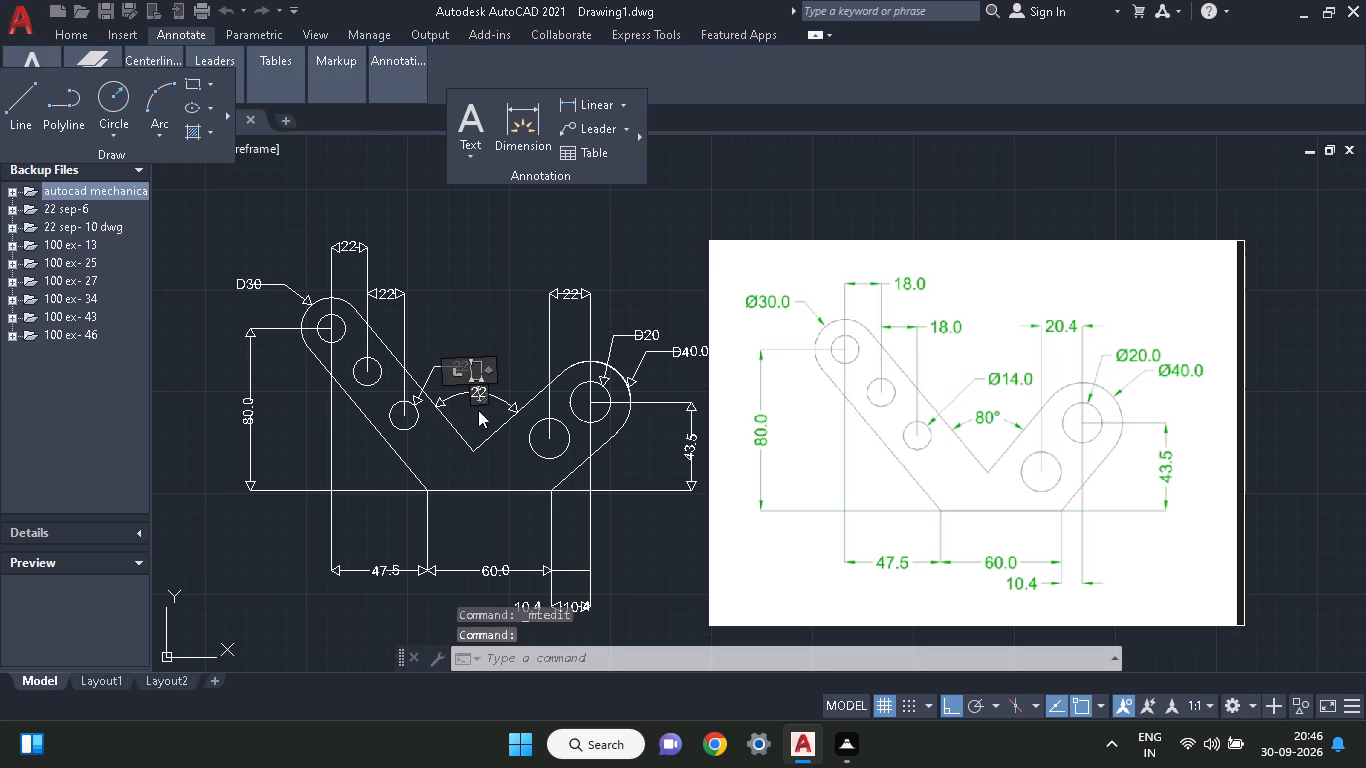
pyautogui.press('Right')
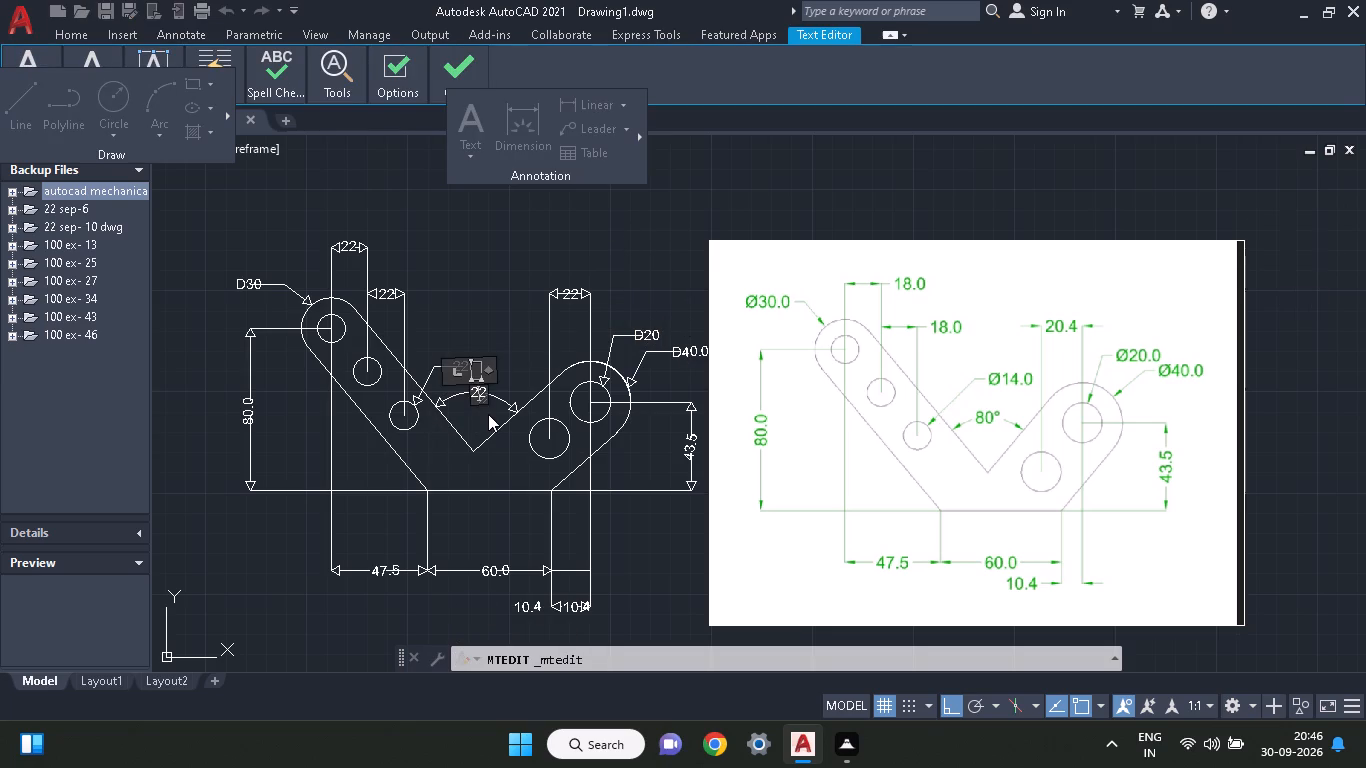
pyautogui.press('BackSpace')
pyautogui.press('BackSpace')
pyautogui.write('80')
pyautogui.click(514, 317)
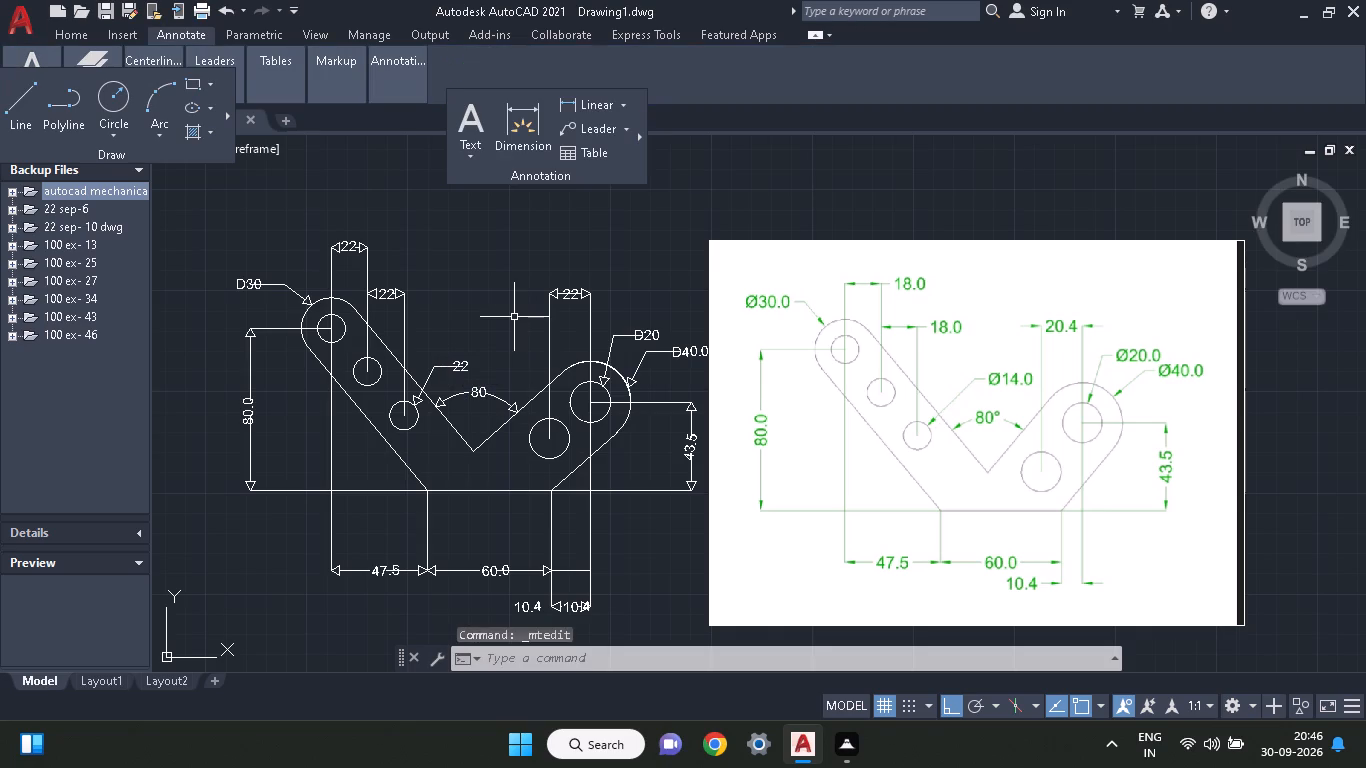
# Change the label of the leader pointing to the lowest hole in the left arm to D14.0.
pyautogui.click(462, 370)
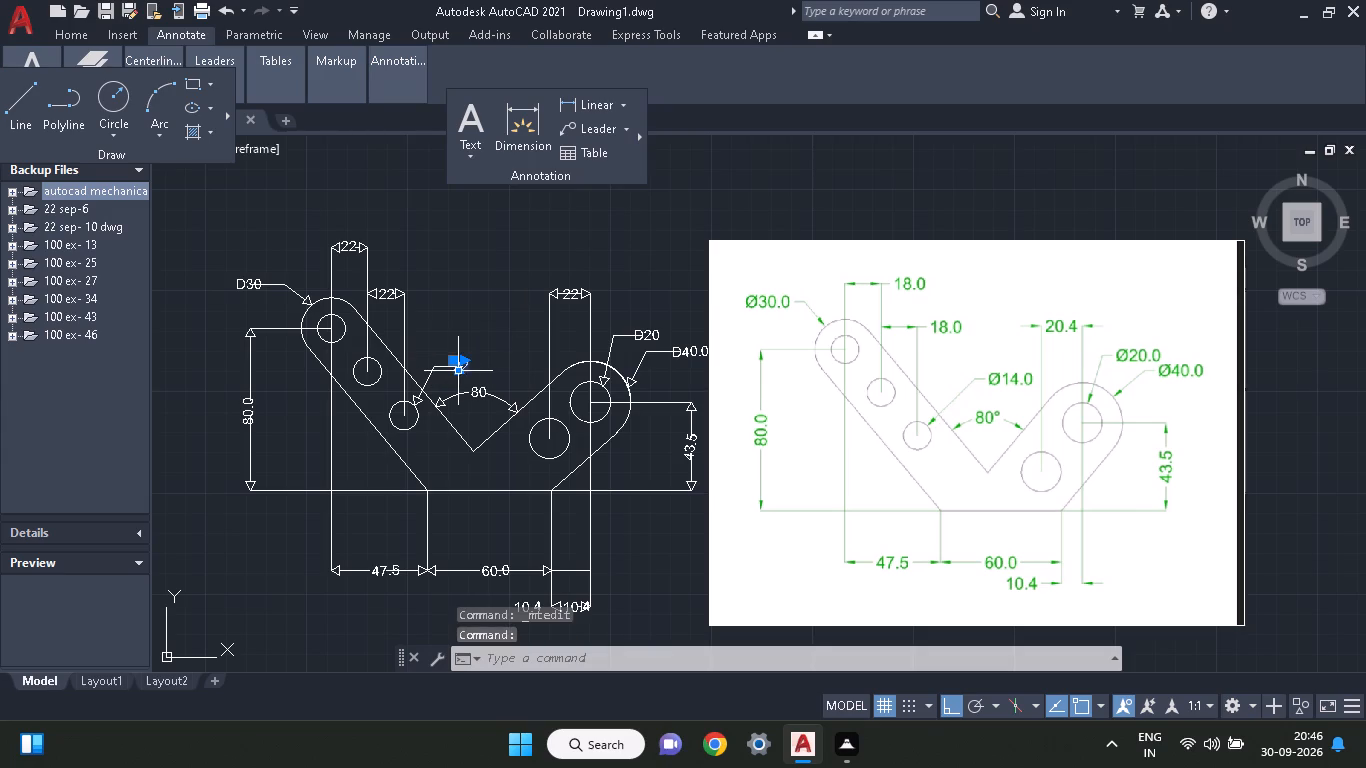
pyautogui.click(462, 370)
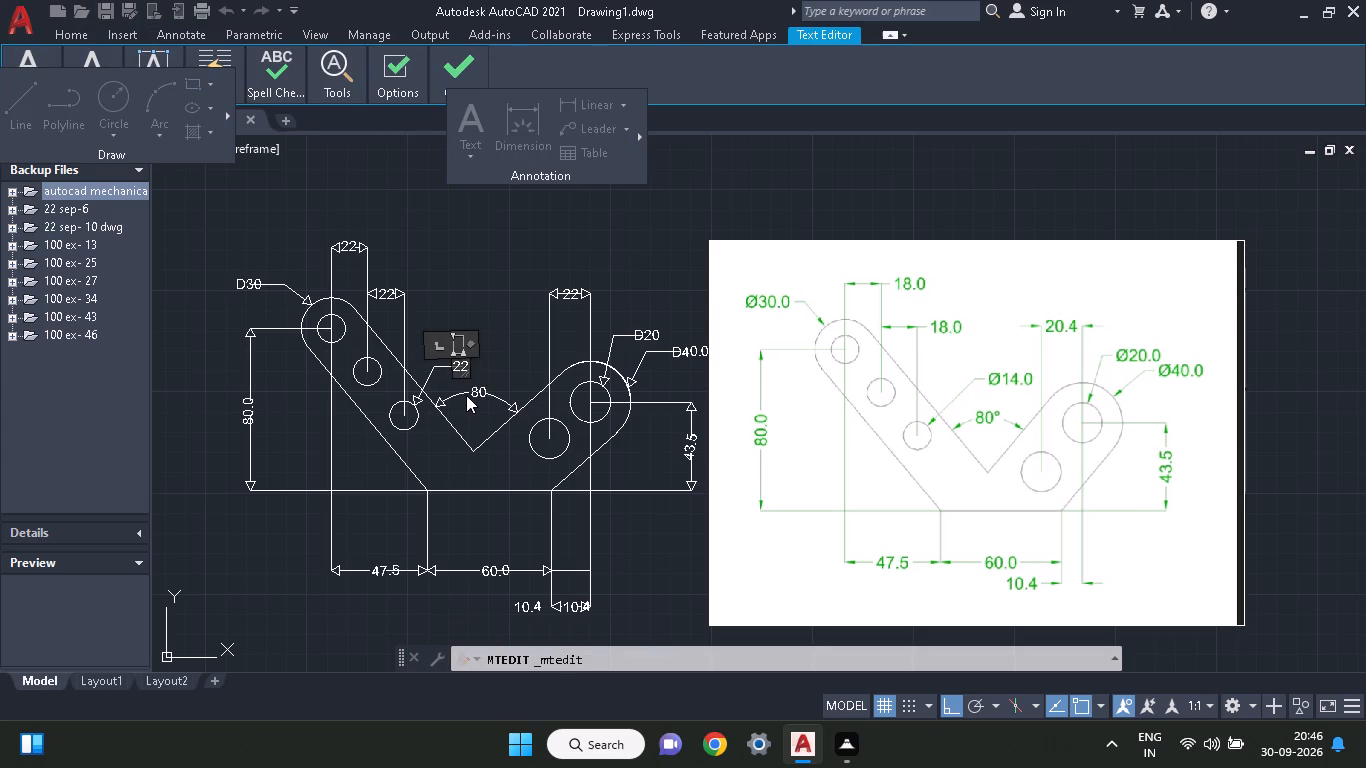
pyautogui.press('Right')
pyautogui.press('BackSpace')
pyautogui.press('BackSpace')
pyautogui.press('d')
pyautogui.write('14.0')
pyautogui.click(441, 275)
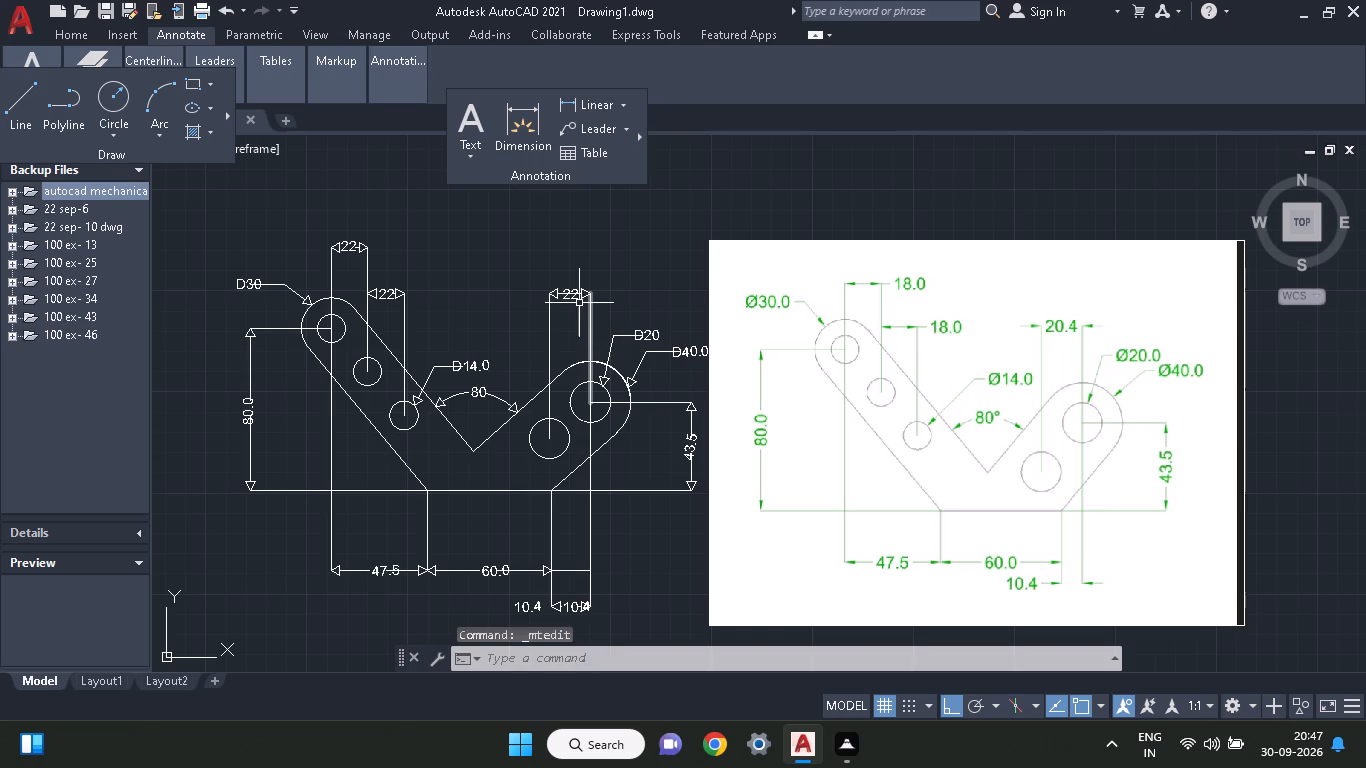
# Change the label of the horizontal dimension above the right arm's two holes to 20.4.
pyautogui.doubleClick(575, 298)
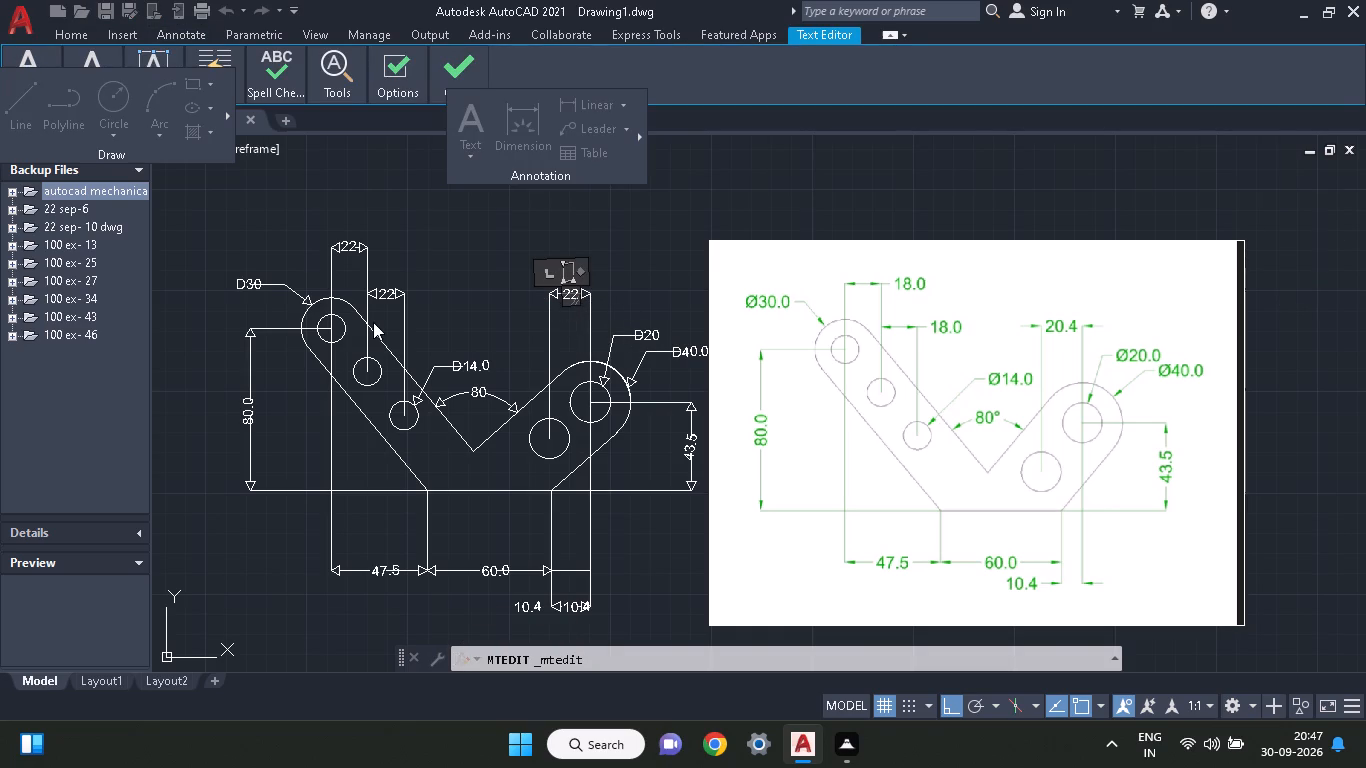
pyautogui.press('BackSpace')
pyautogui.press('BackSpace')
pyautogui.write('20.4')
pyautogui.click(608, 277)
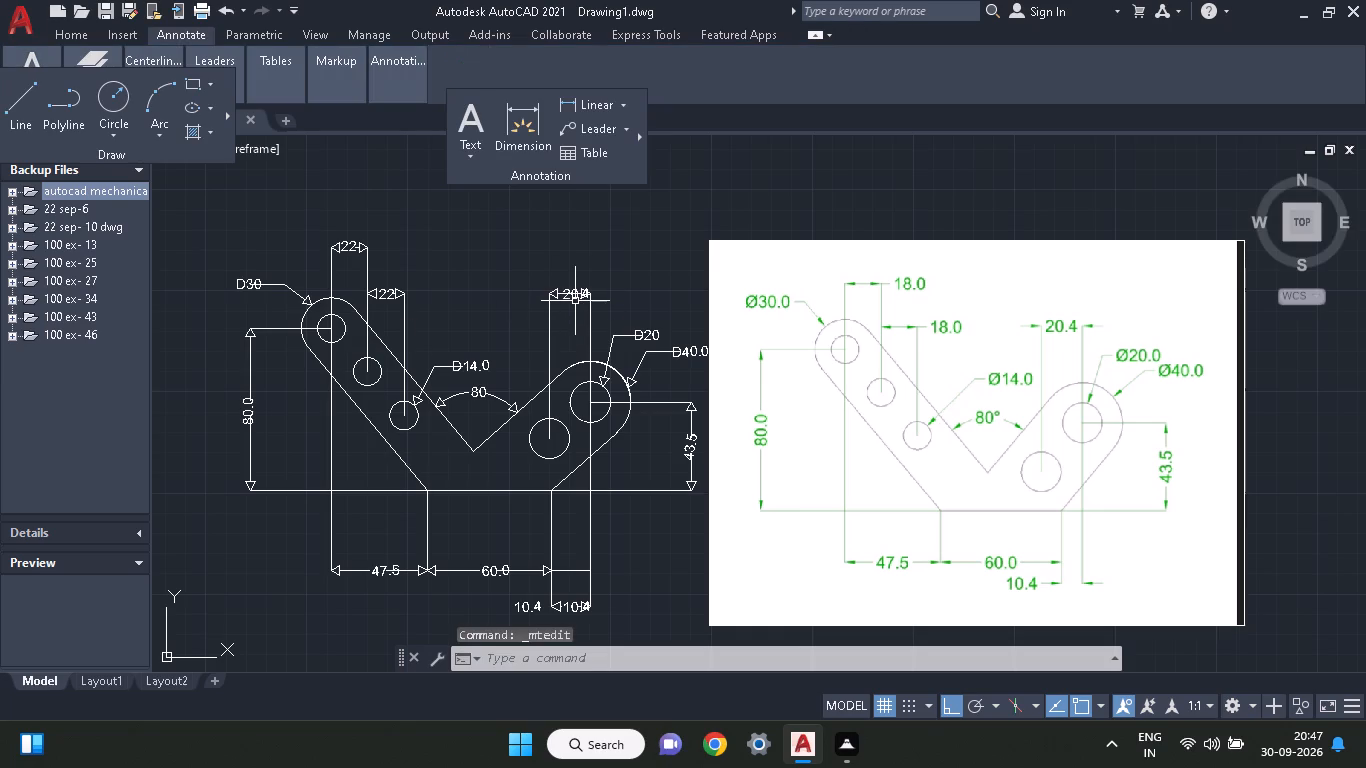
# Move the 20.4 label horizontally so it sits just outside the left arrowhead of its dimension line.
pyautogui.click(575, 294)
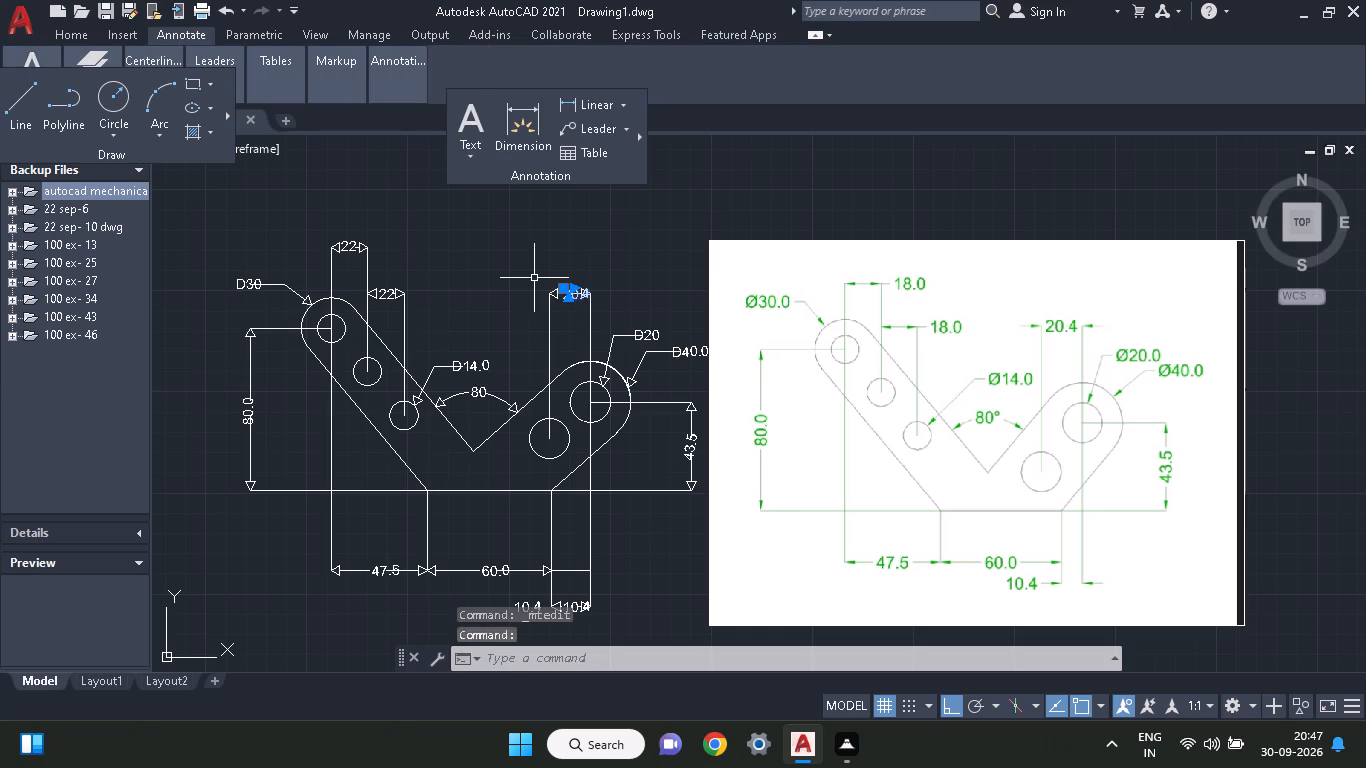
pyautogui.rightClick(532, 278)
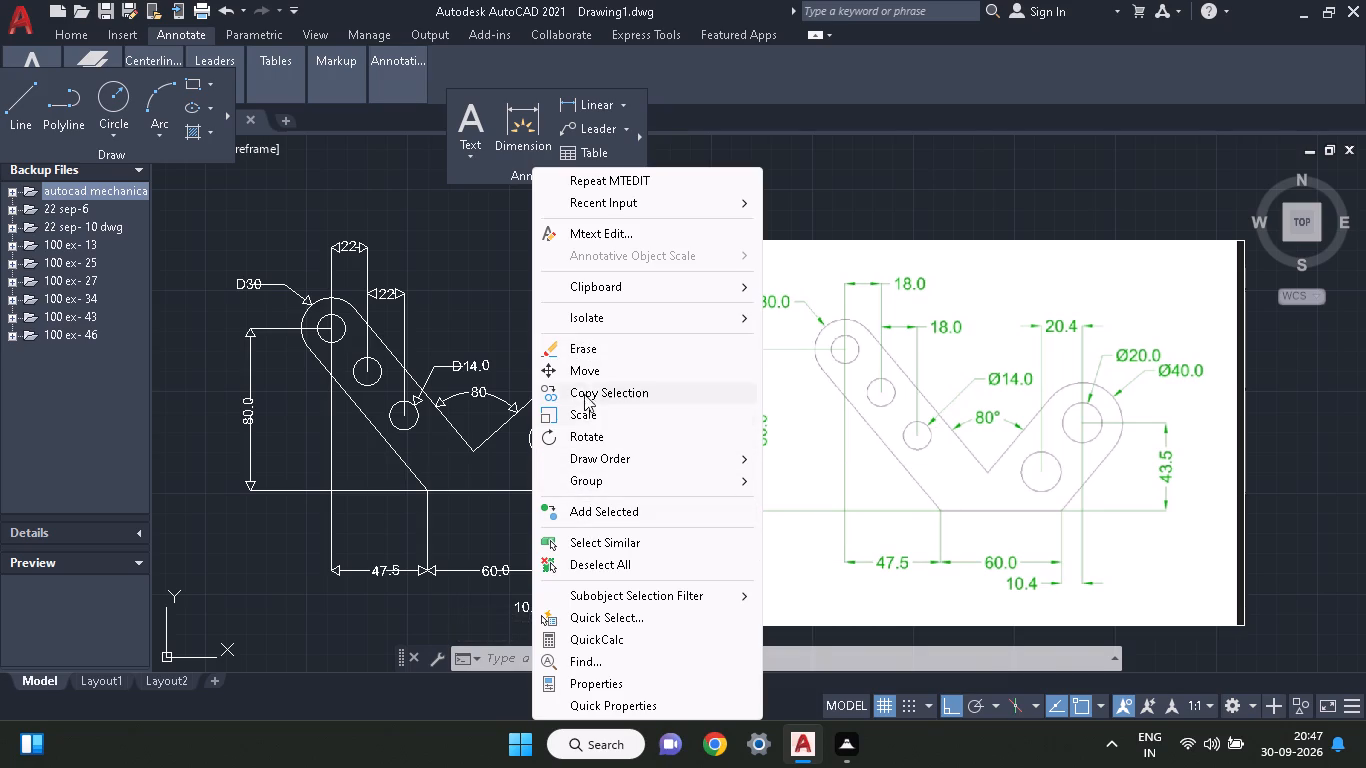
pyautogui.click(584, 378)
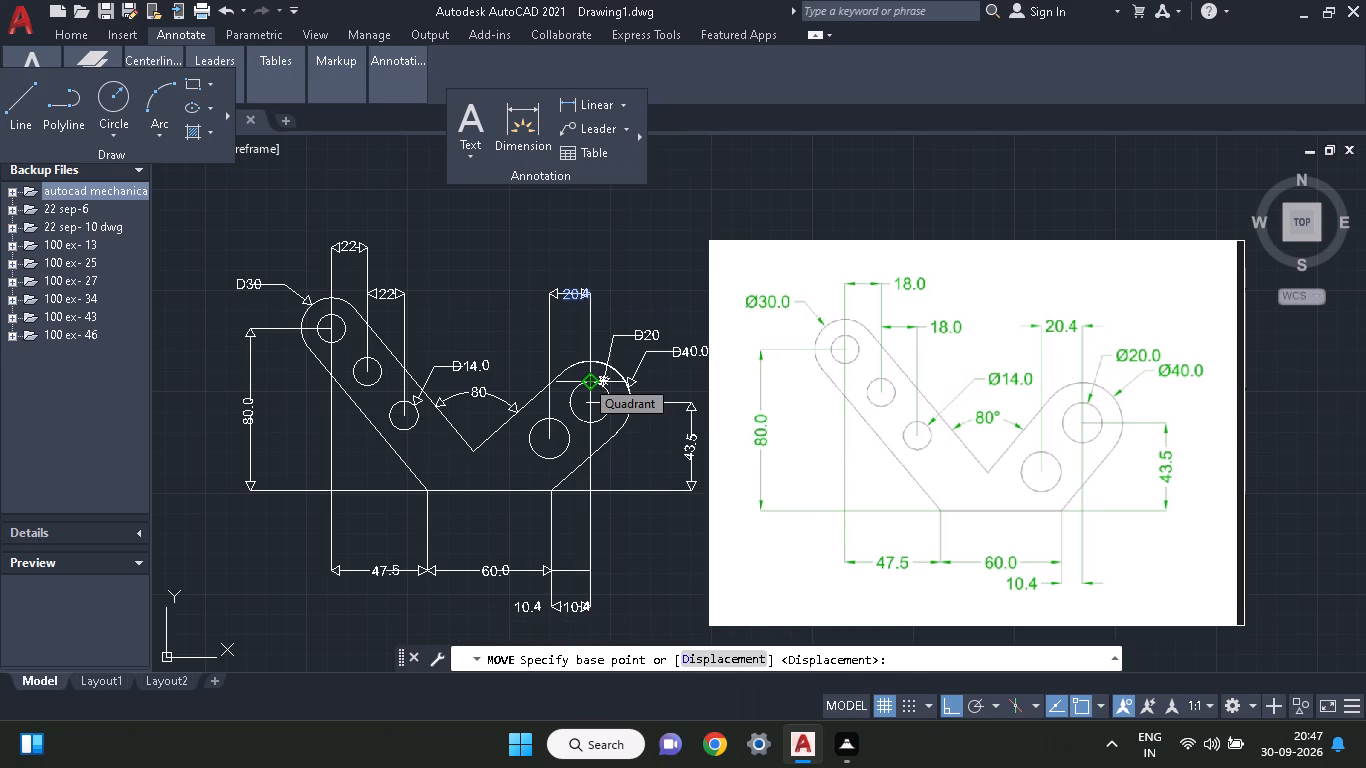
pyautogui.click(576, 296)
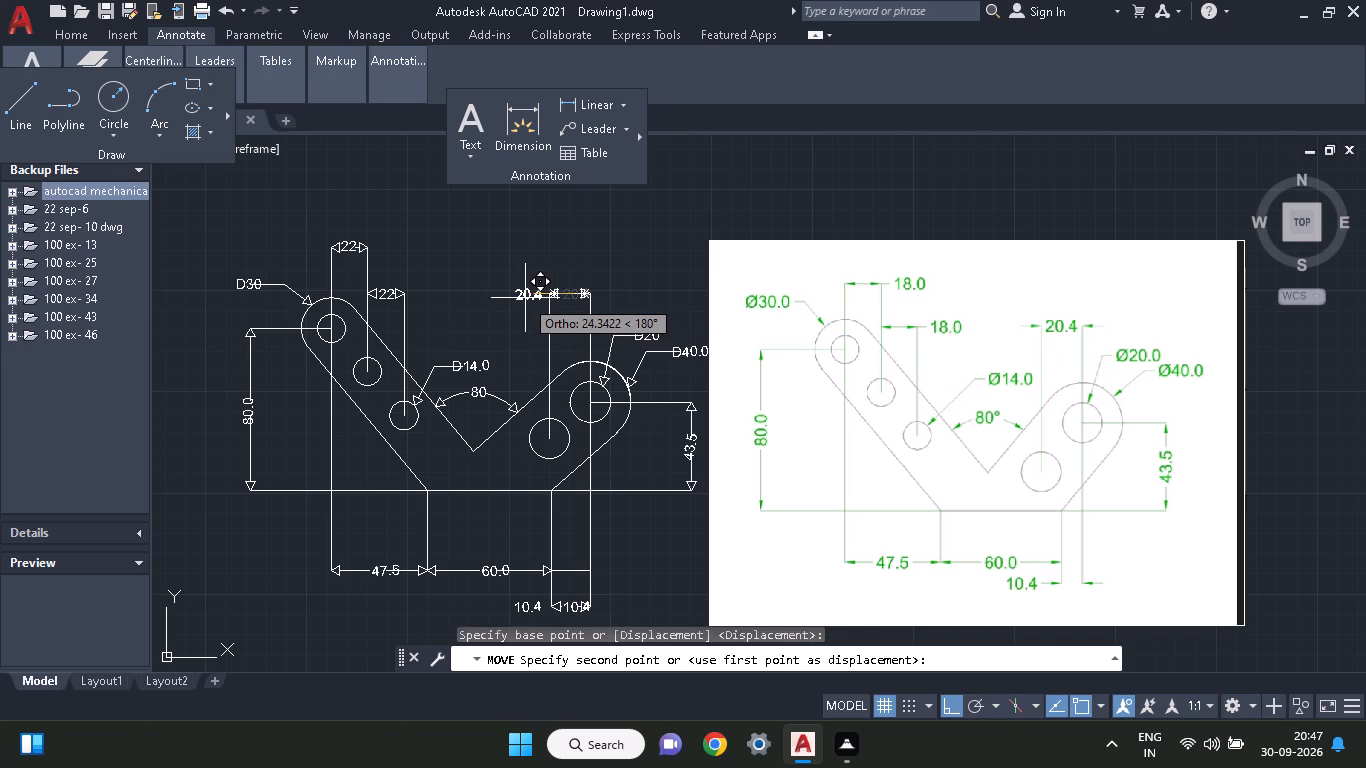
pyautogui.click(532, 301)
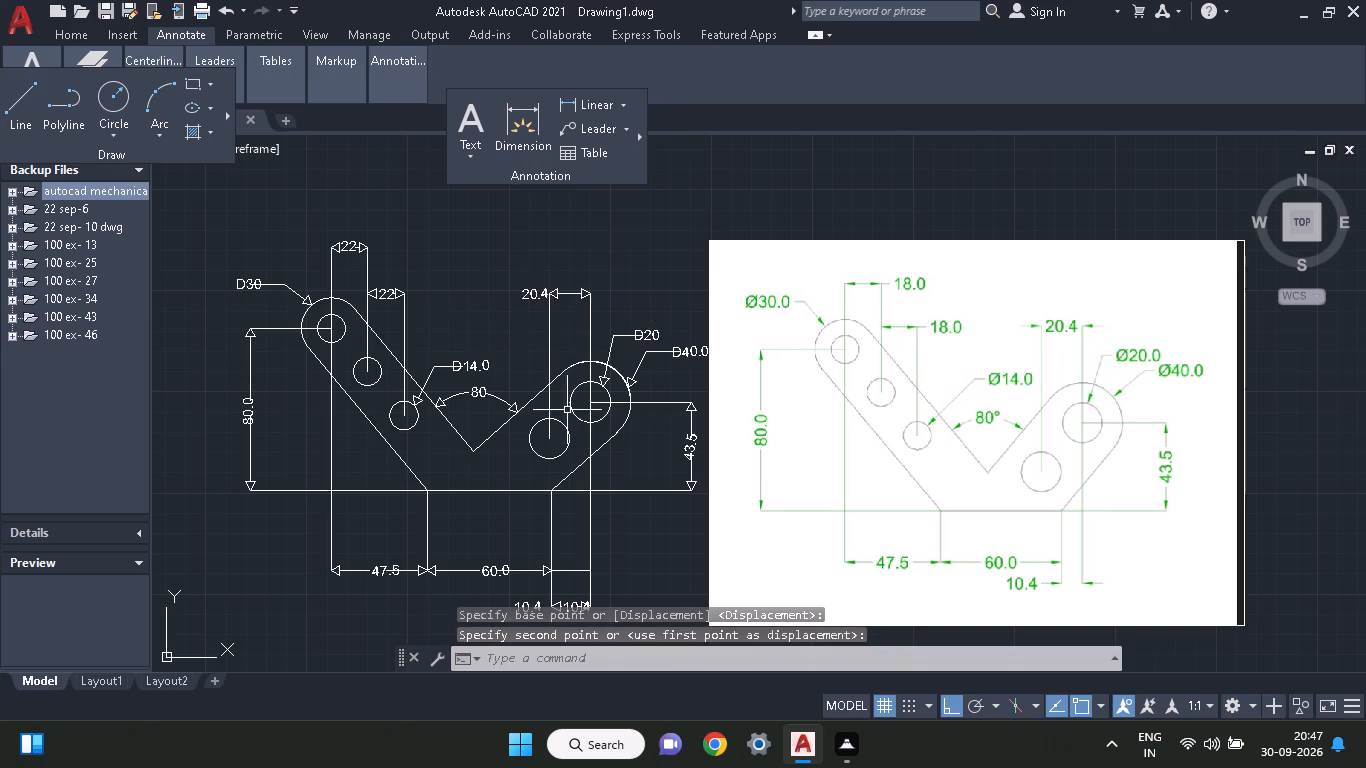
# Erase the duplicate 10.4 label lying between the arrowheads of the short dimension below the bracket.
pyautogui.moveTo(608, 540); pyautogui.dragTo(579, 450, button='middle')
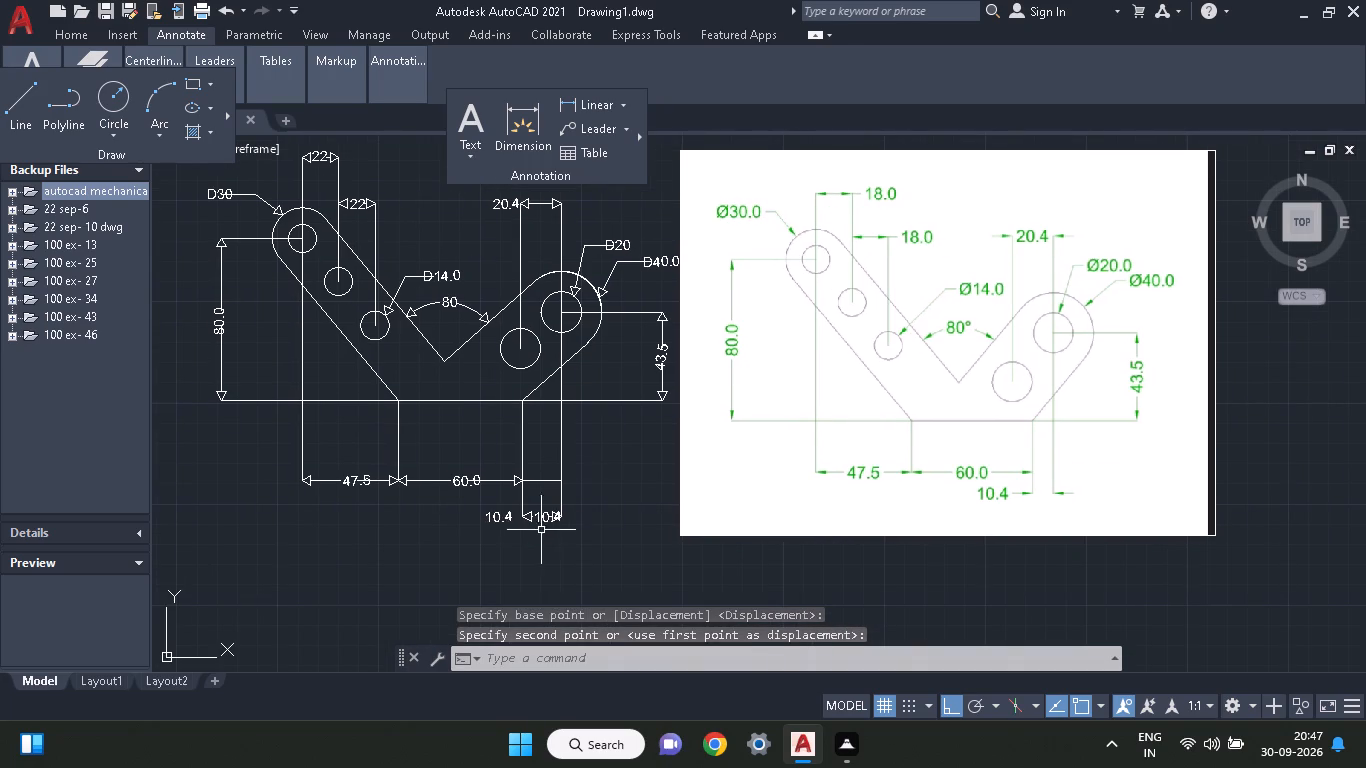
pyautogui.click(550, 516)
pyautogui.rightClick(550, 516)
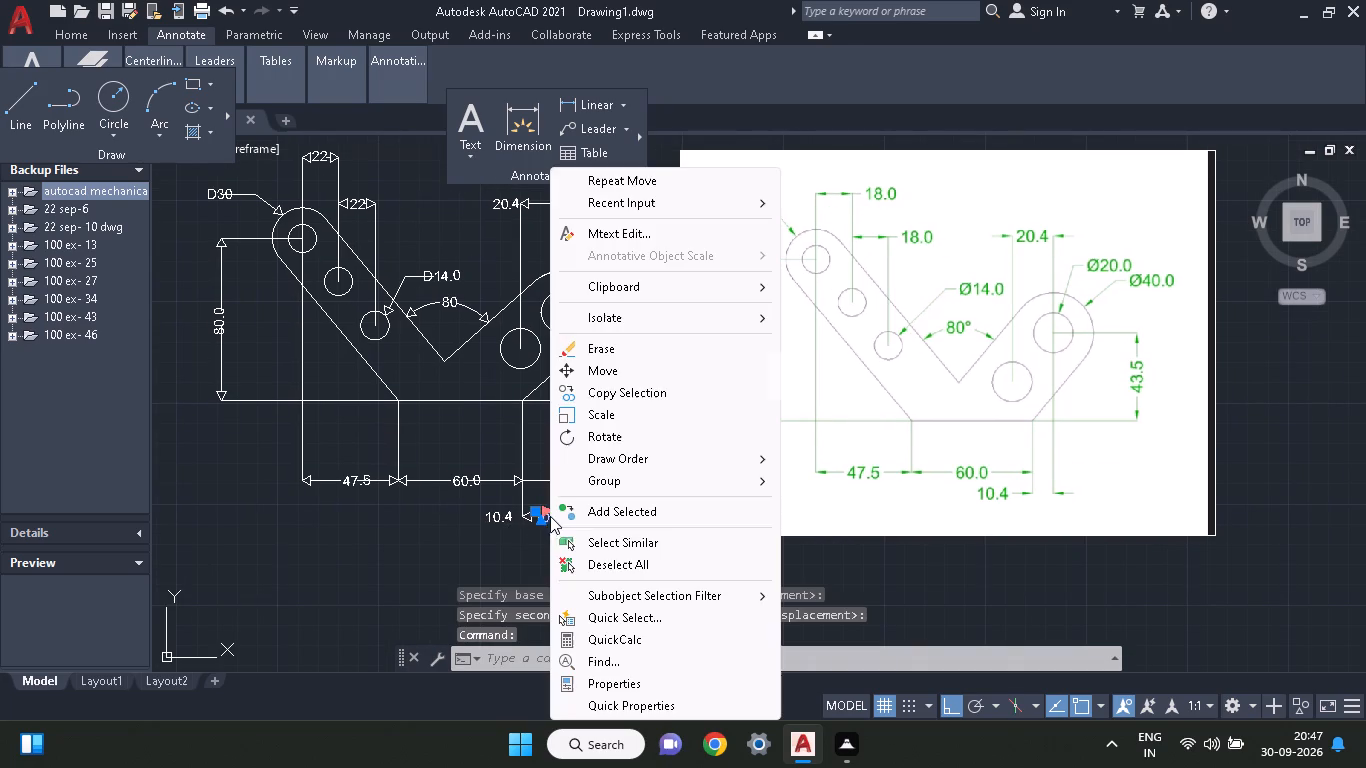
pyautogui.click(581, 343)
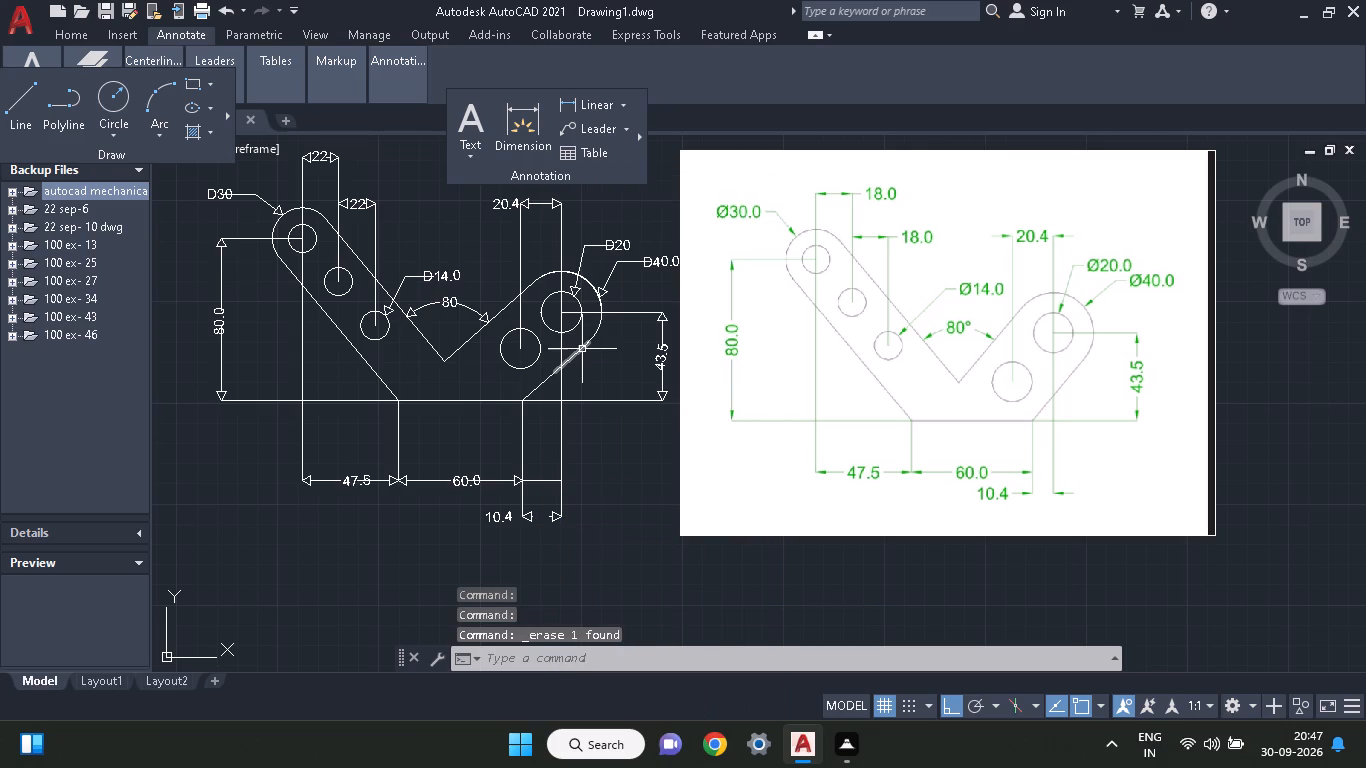
# Draw a horizontal line closing the gap between the two arrowheads of the 10.4 dimension.
pyautogui.click(26, 106)
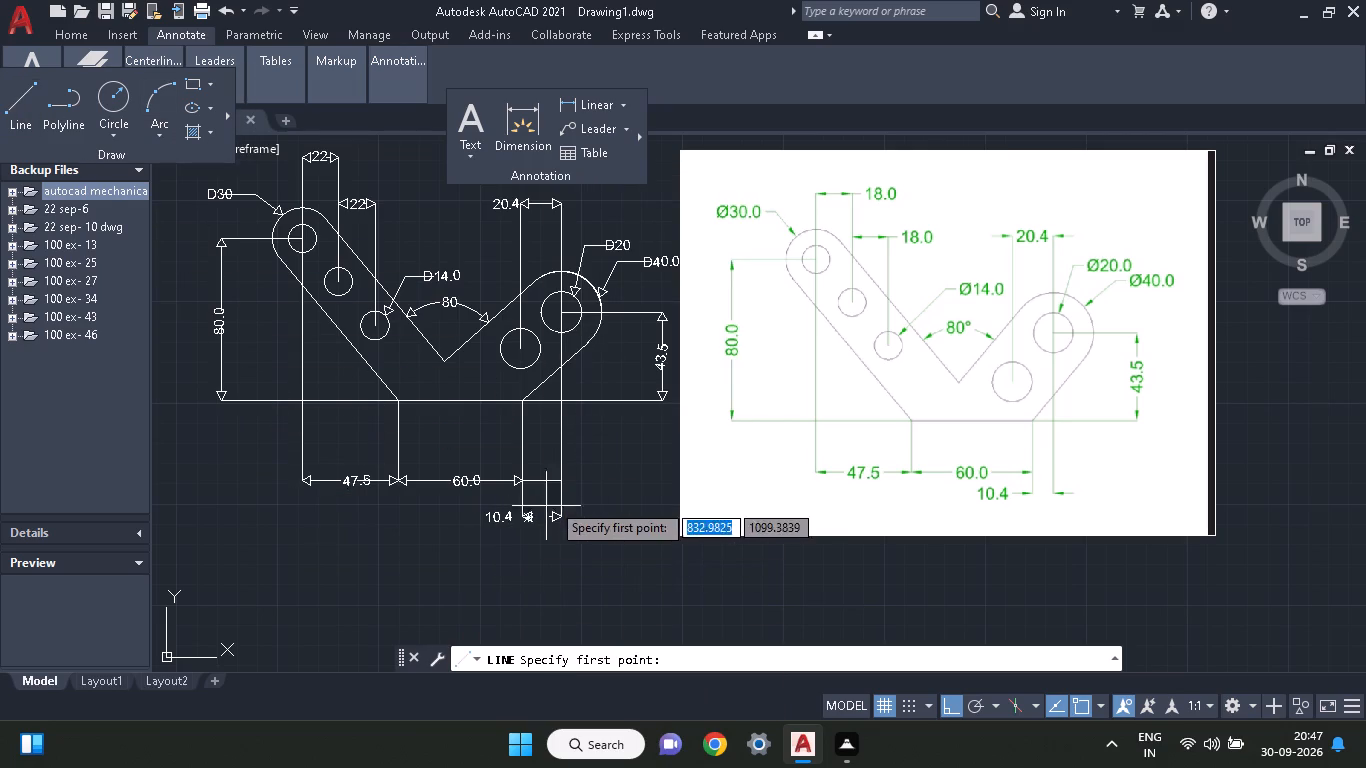
pyautogui.click(548, 517)
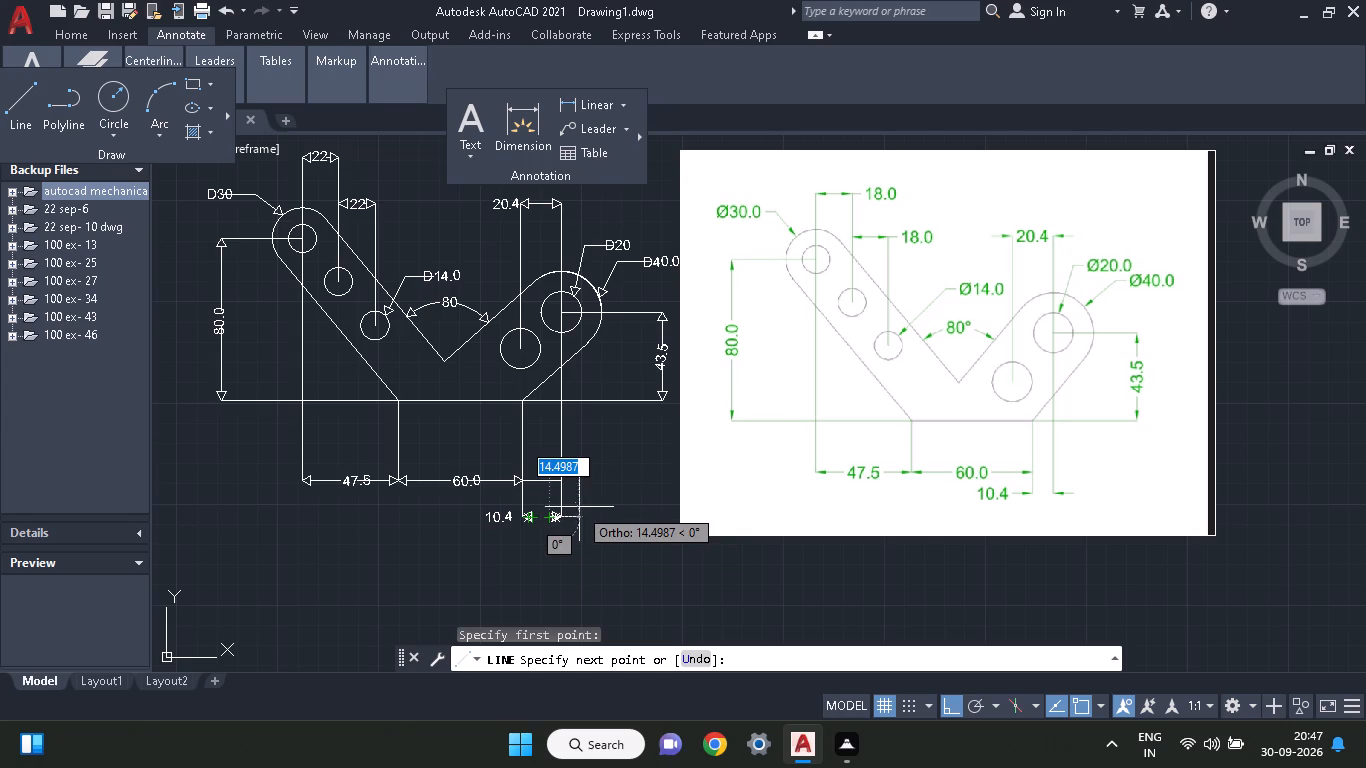
pyautogui.keyDown('ctrl'); pyautogui.scroll(3, 602, 478); pyautogui.keyUp('ctrl')
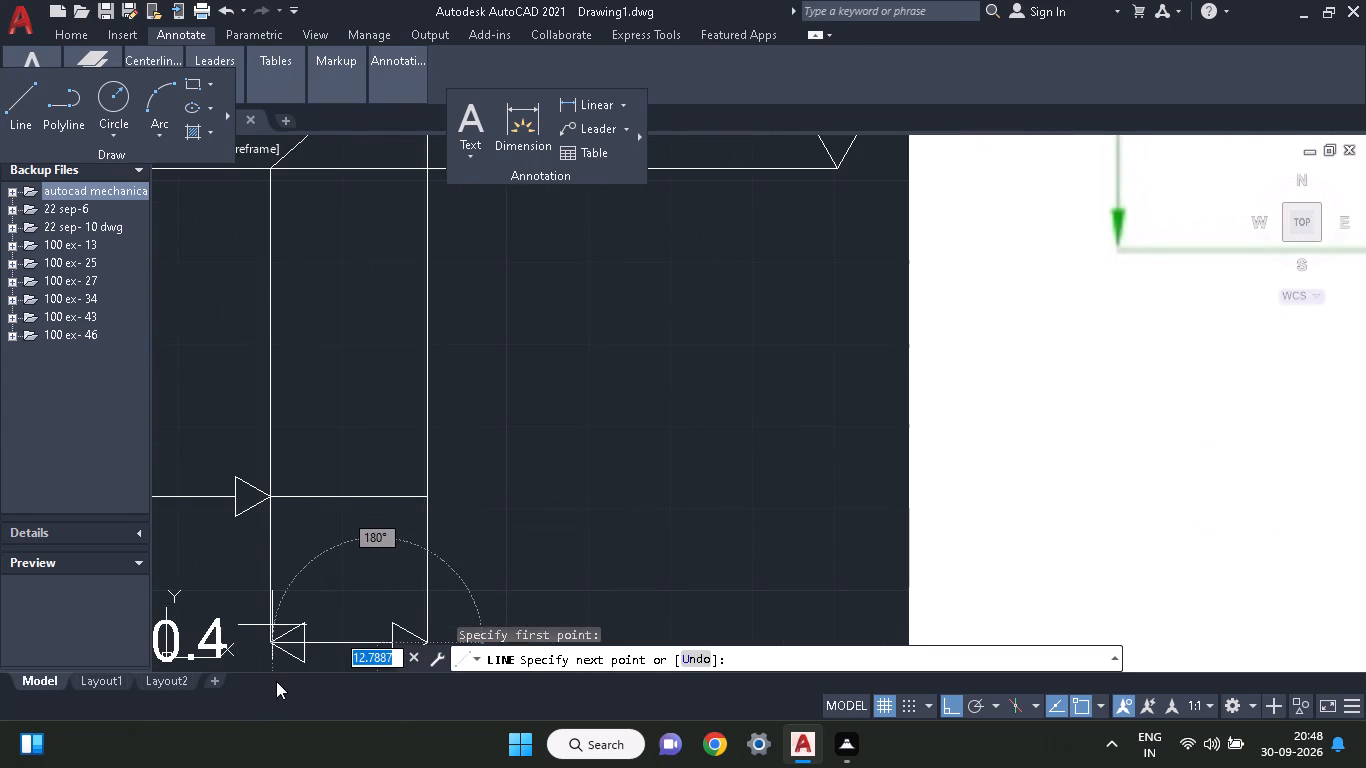
pyautogui.click(305, 640)
pyautogui.rightClick(365, 559)
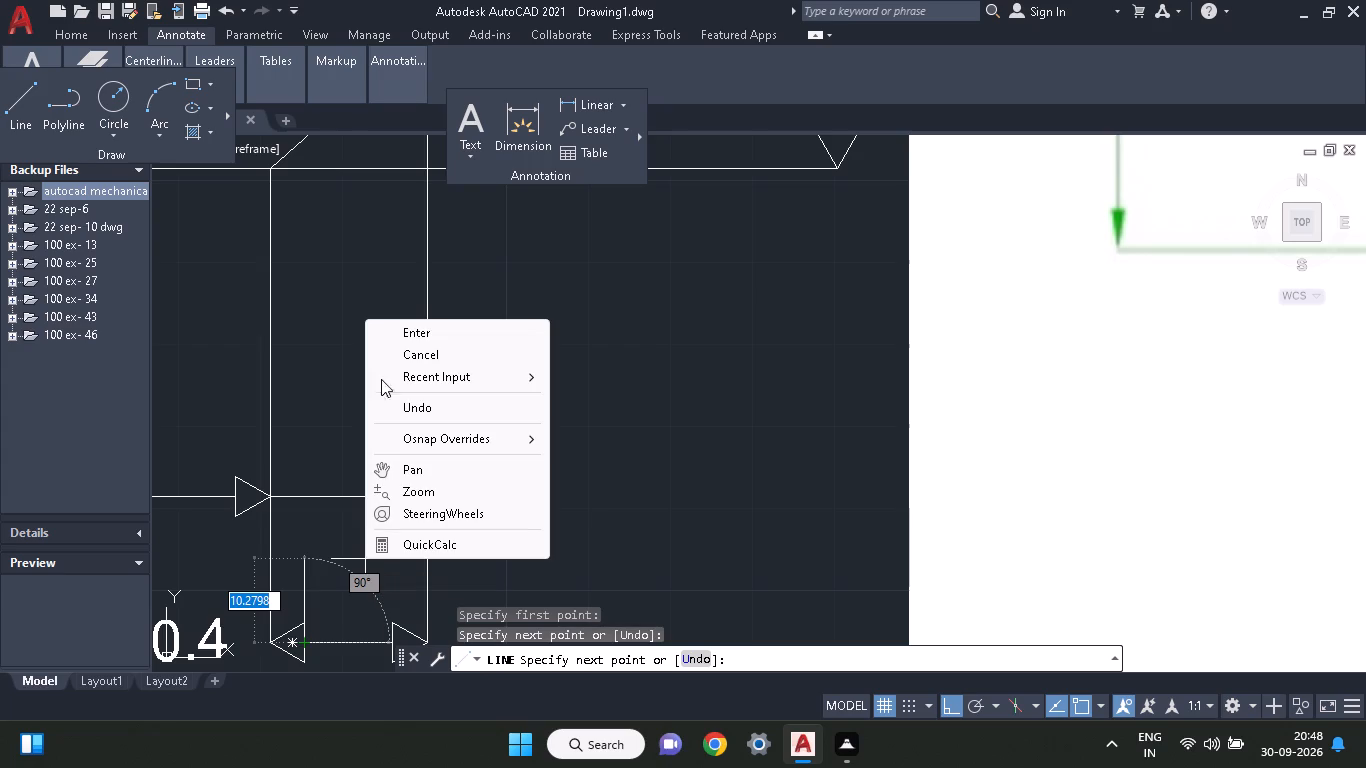
pyautogui.click(381, 334)
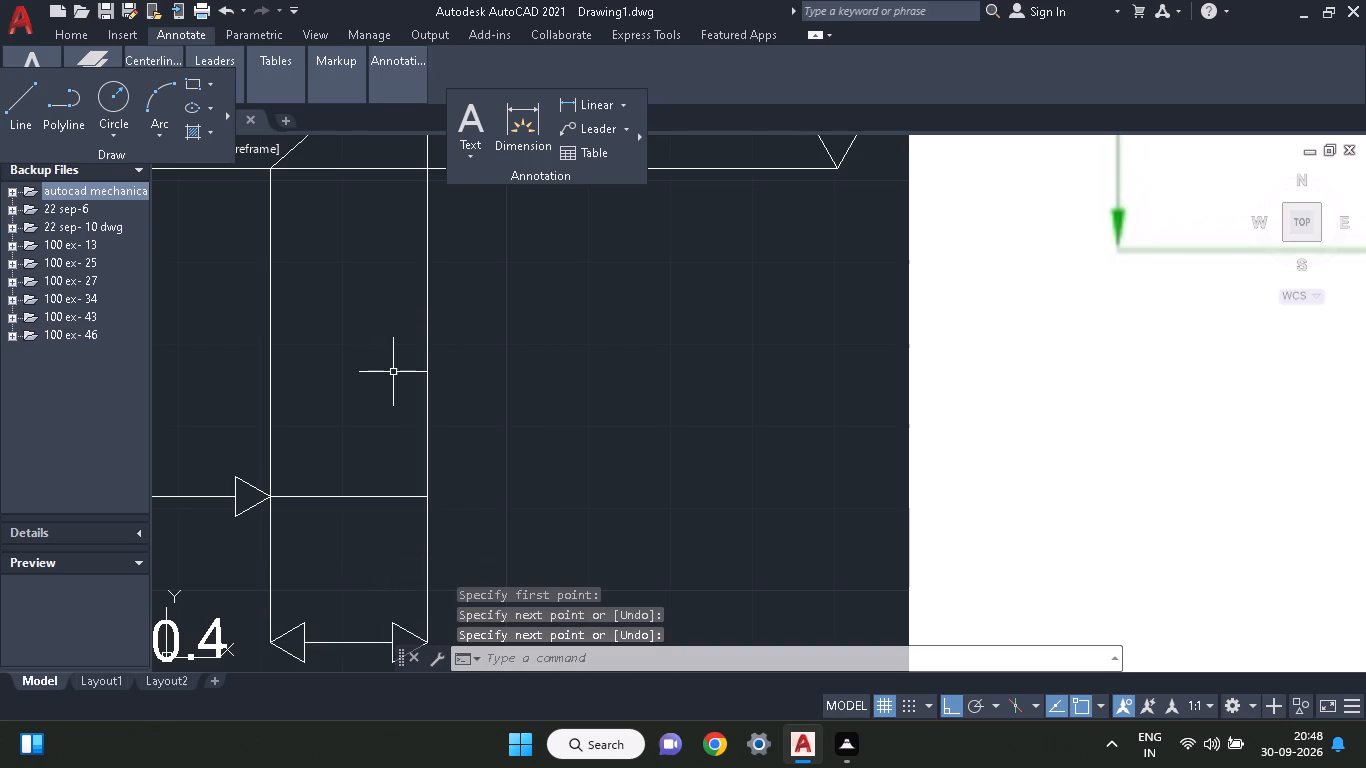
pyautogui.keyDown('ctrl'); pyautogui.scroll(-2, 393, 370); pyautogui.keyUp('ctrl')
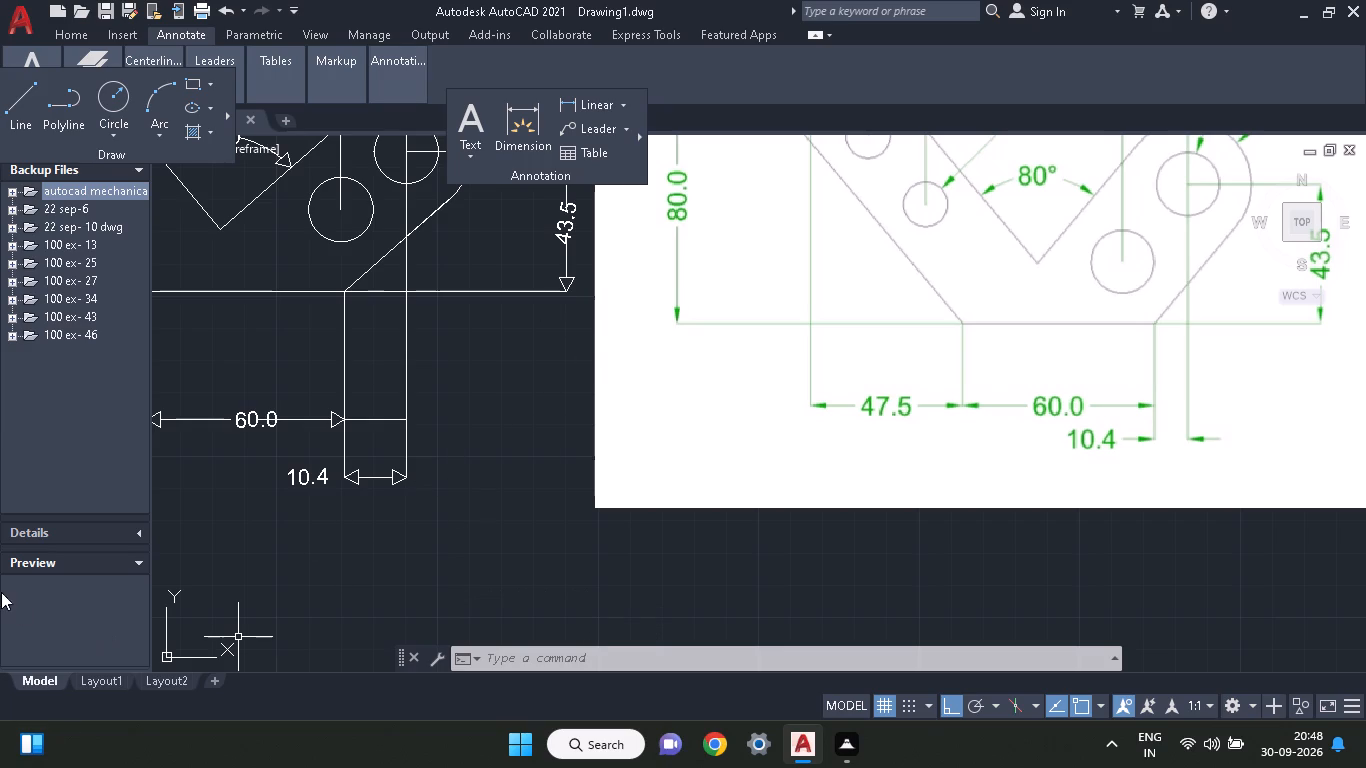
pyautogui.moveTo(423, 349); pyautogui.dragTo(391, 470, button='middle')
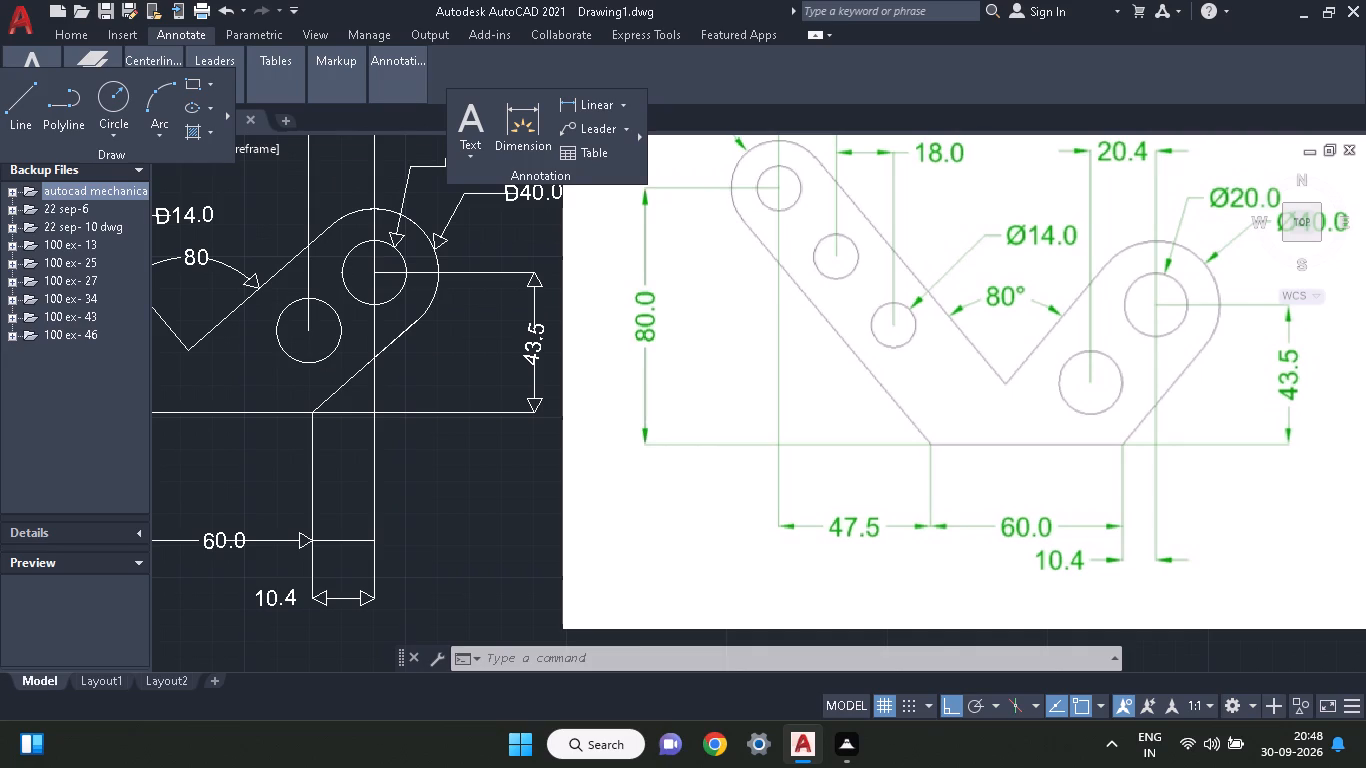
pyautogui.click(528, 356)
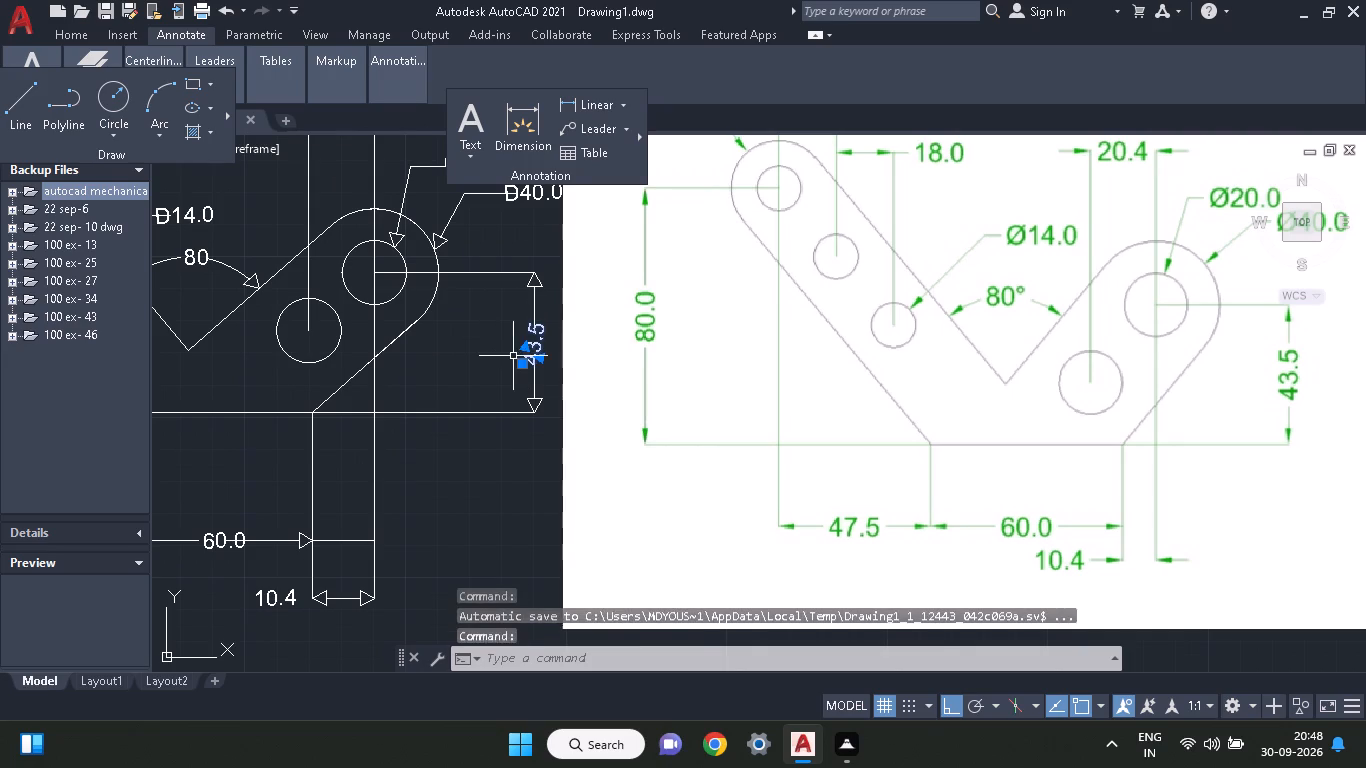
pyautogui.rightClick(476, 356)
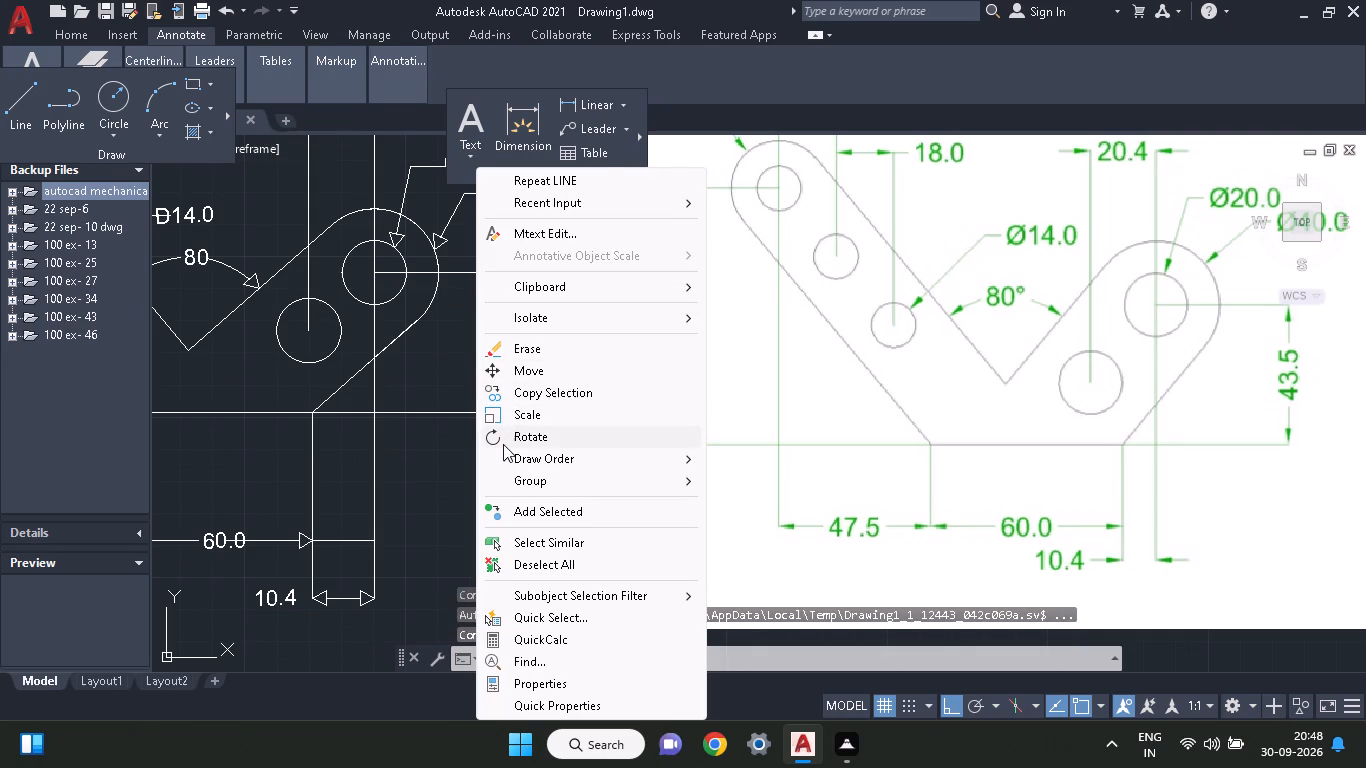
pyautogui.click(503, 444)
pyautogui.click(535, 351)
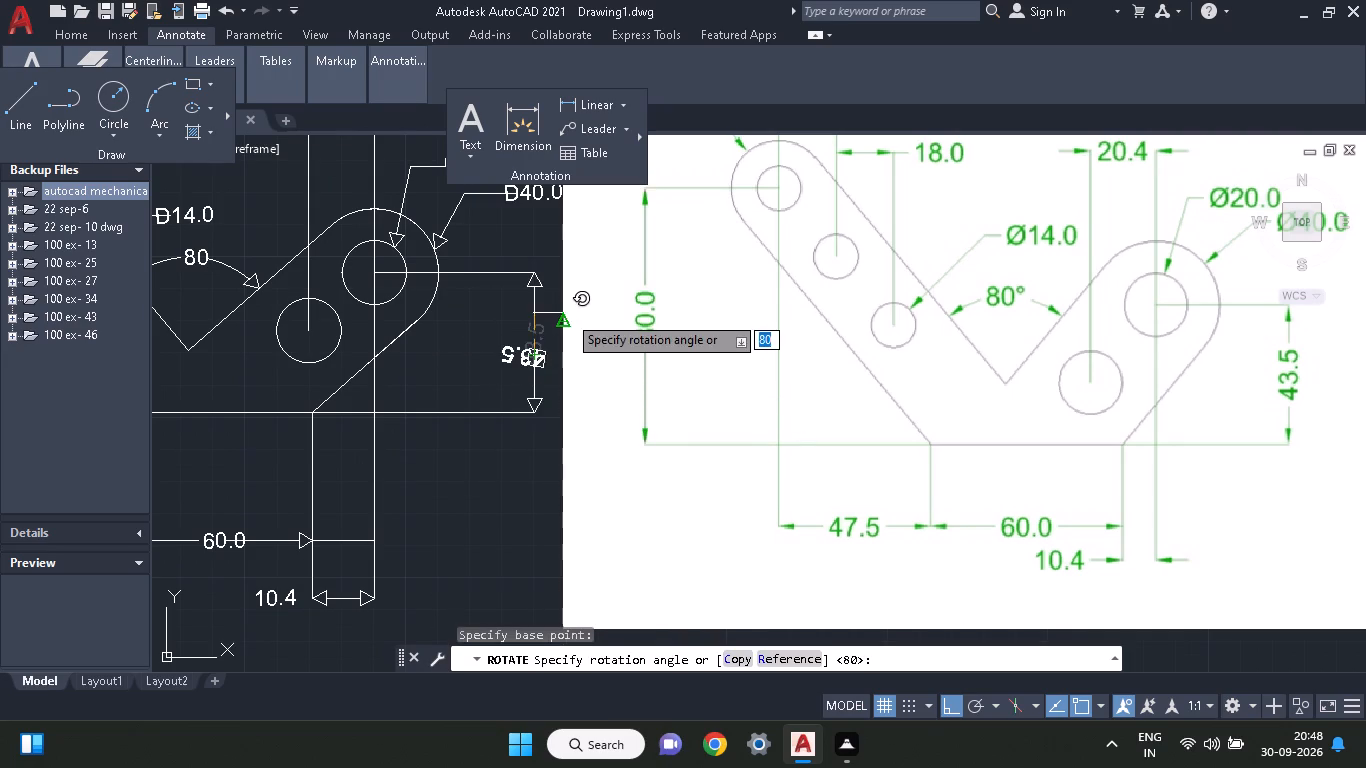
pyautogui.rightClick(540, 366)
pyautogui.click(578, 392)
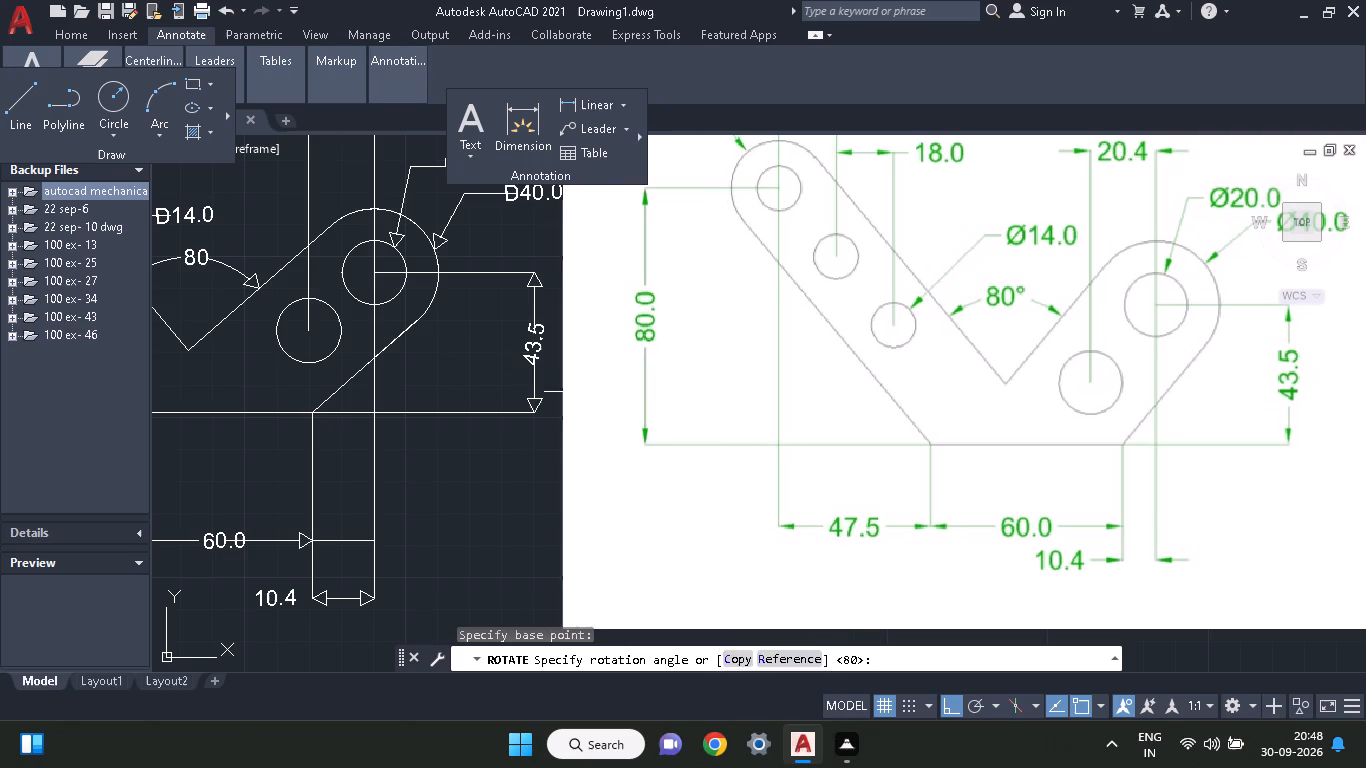
# Erase the tilted 43.5 label from the vertical dimension line beside the right arm.
pyautogui.click(537, 339)
pyautogui.rightClick(537, 339)
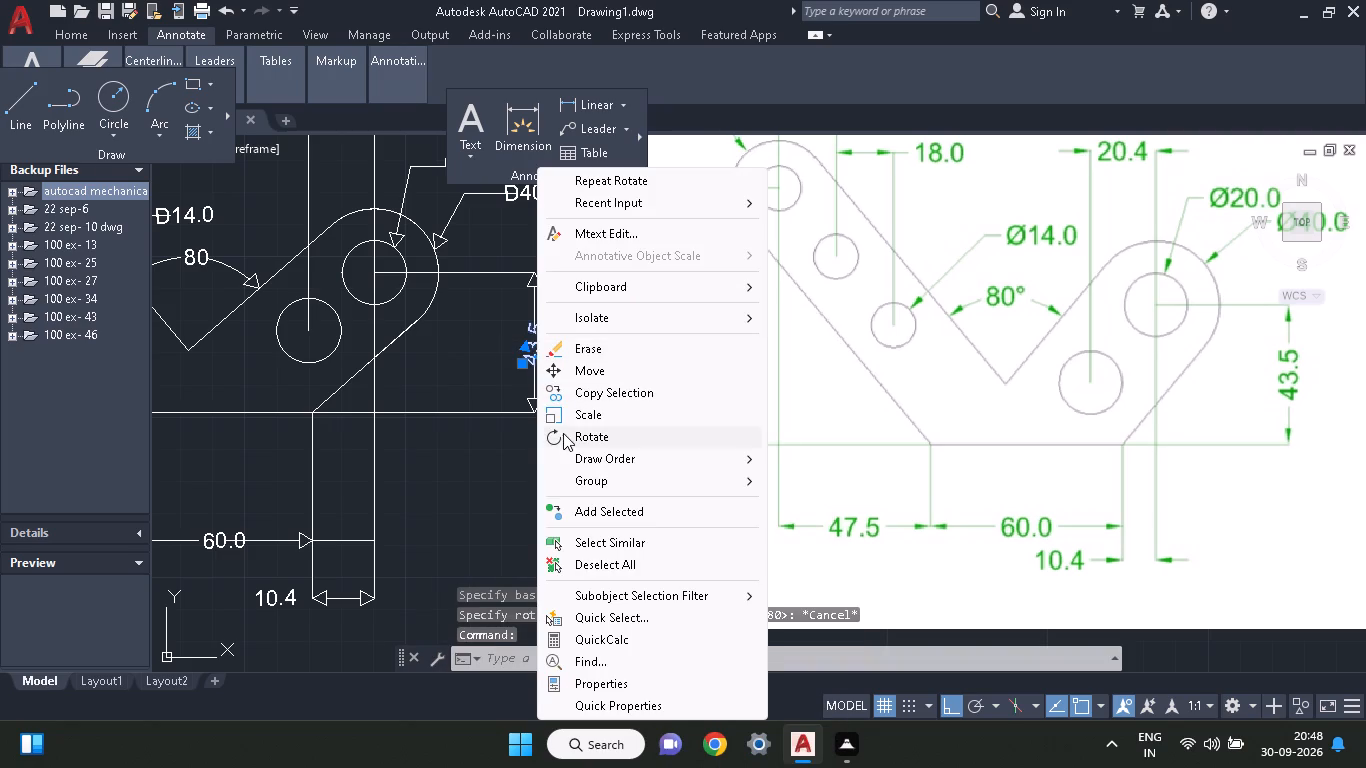
pyautogui.click(564, 347)
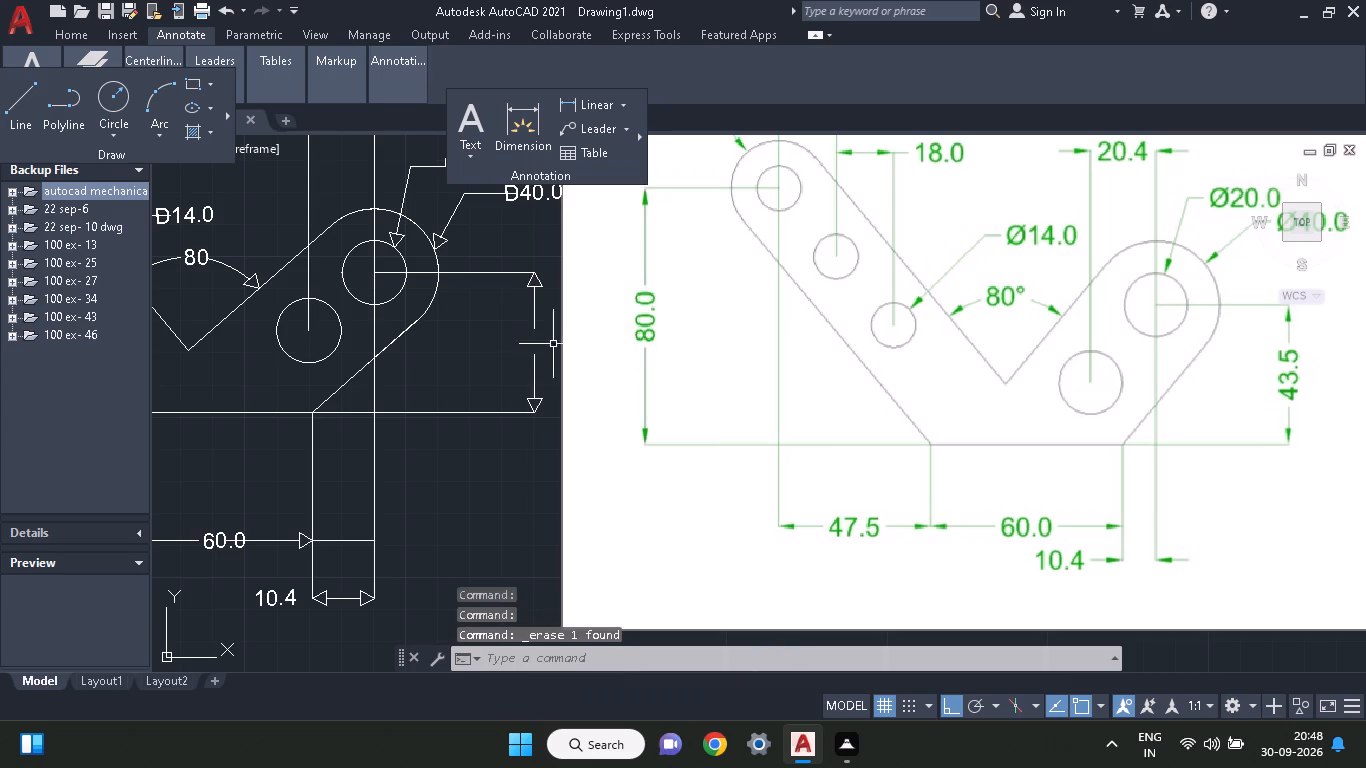
# Copy the 10.4 label into the gap of the vertical dimension line beside the bracket's right arm.
pyautogui.moveTo(469, 343); pyautogui.dragTo(526, 311, button='middle')
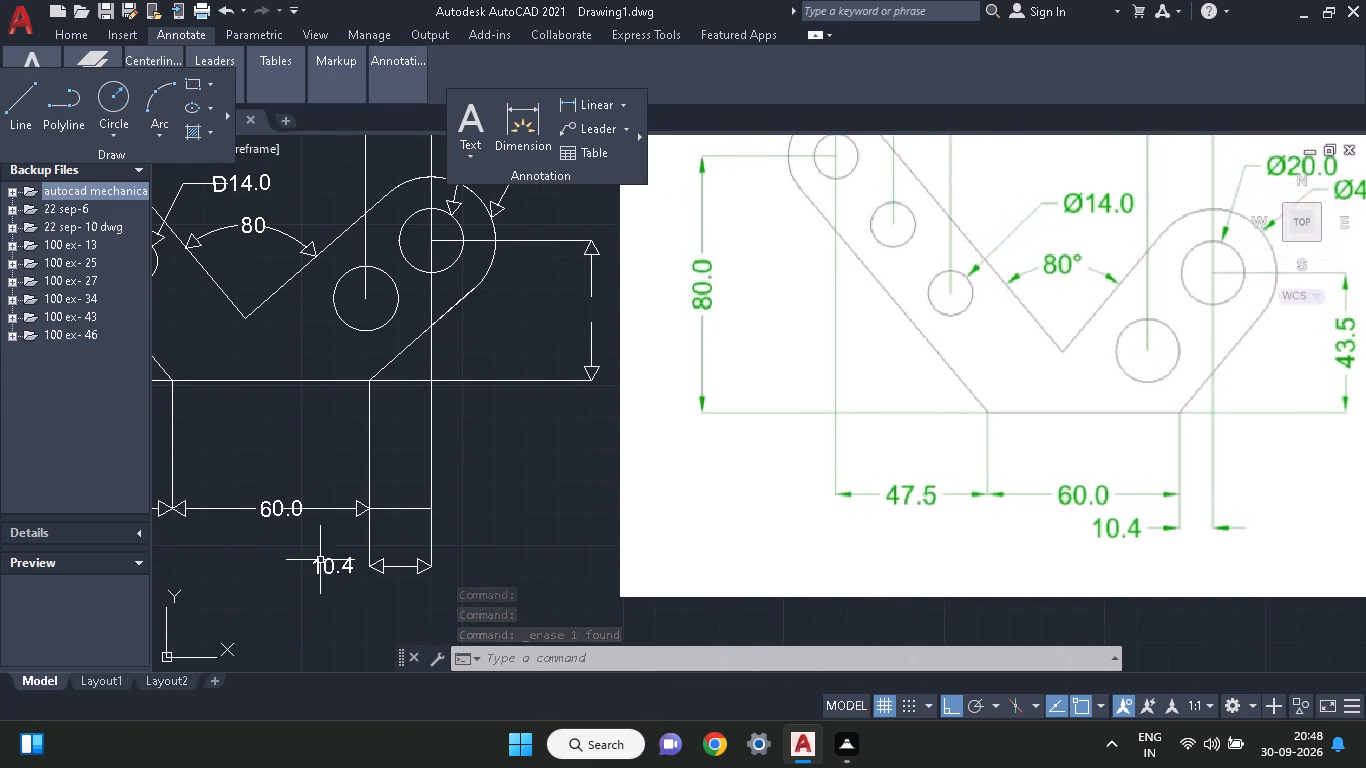
pyautogui.click(332, 570)
pyautogui.rightClick(293, 515)
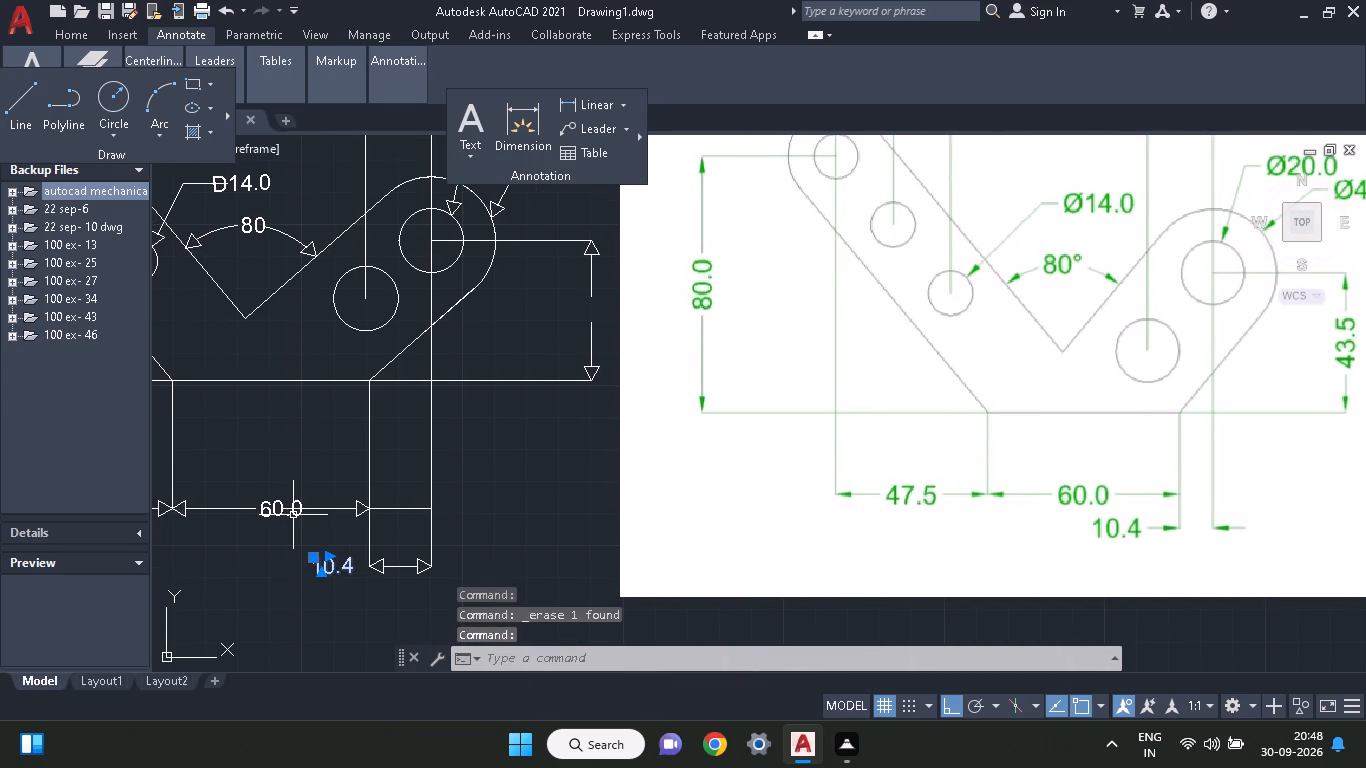
pyautogui.click(388, 396)
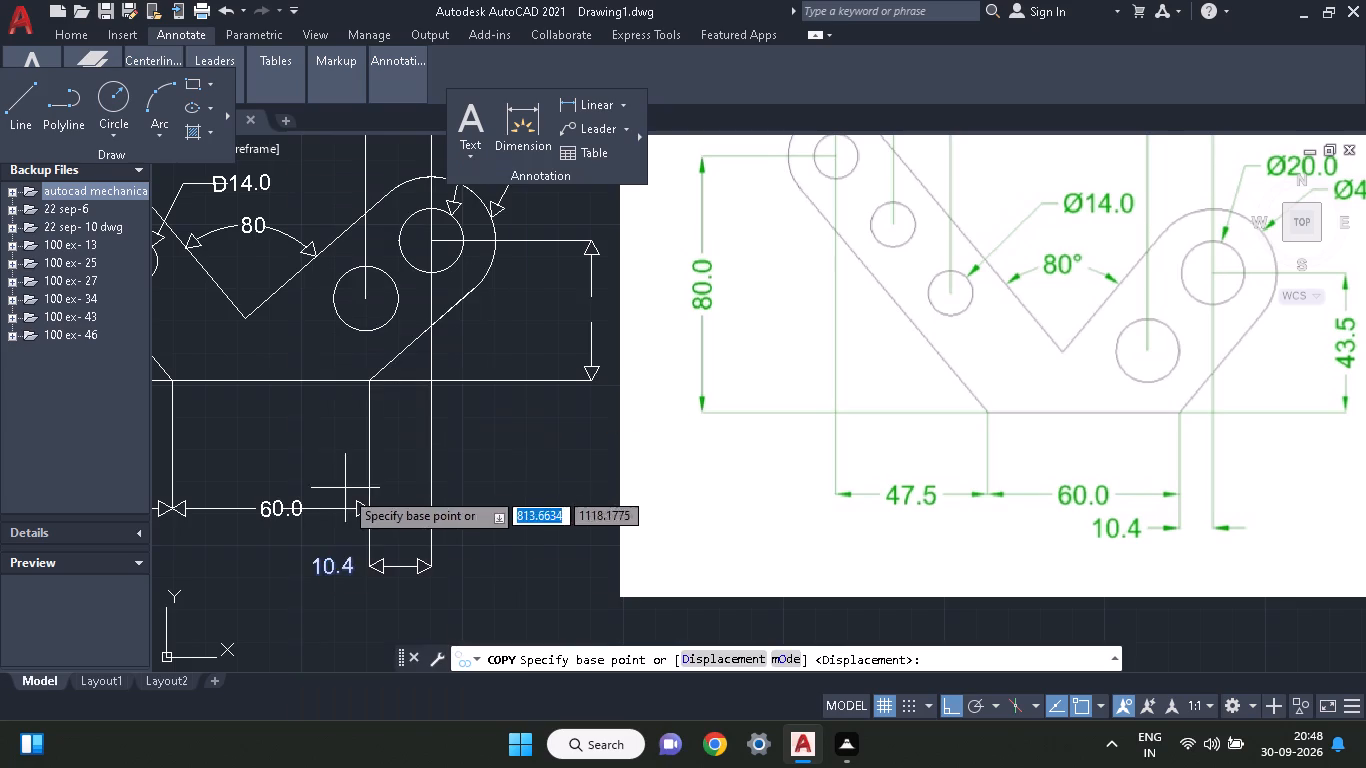
pyautogui.scroll(-1, 329, 590)
pyautogui.scroll(1, 329, 590)
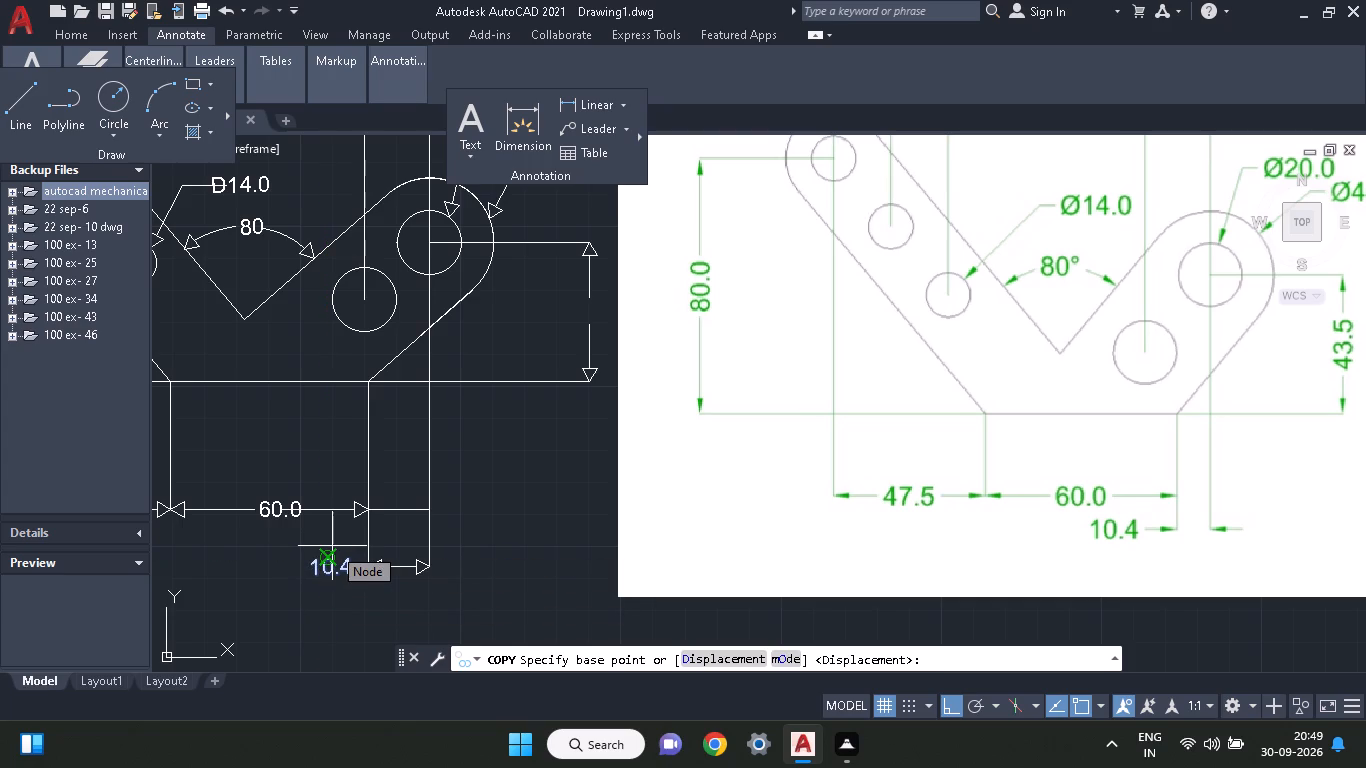
pyautogui.keyDown('ctrl'); pyautogui.scroll(2, 335, 552); pyautogui.keyUp('ctrl')
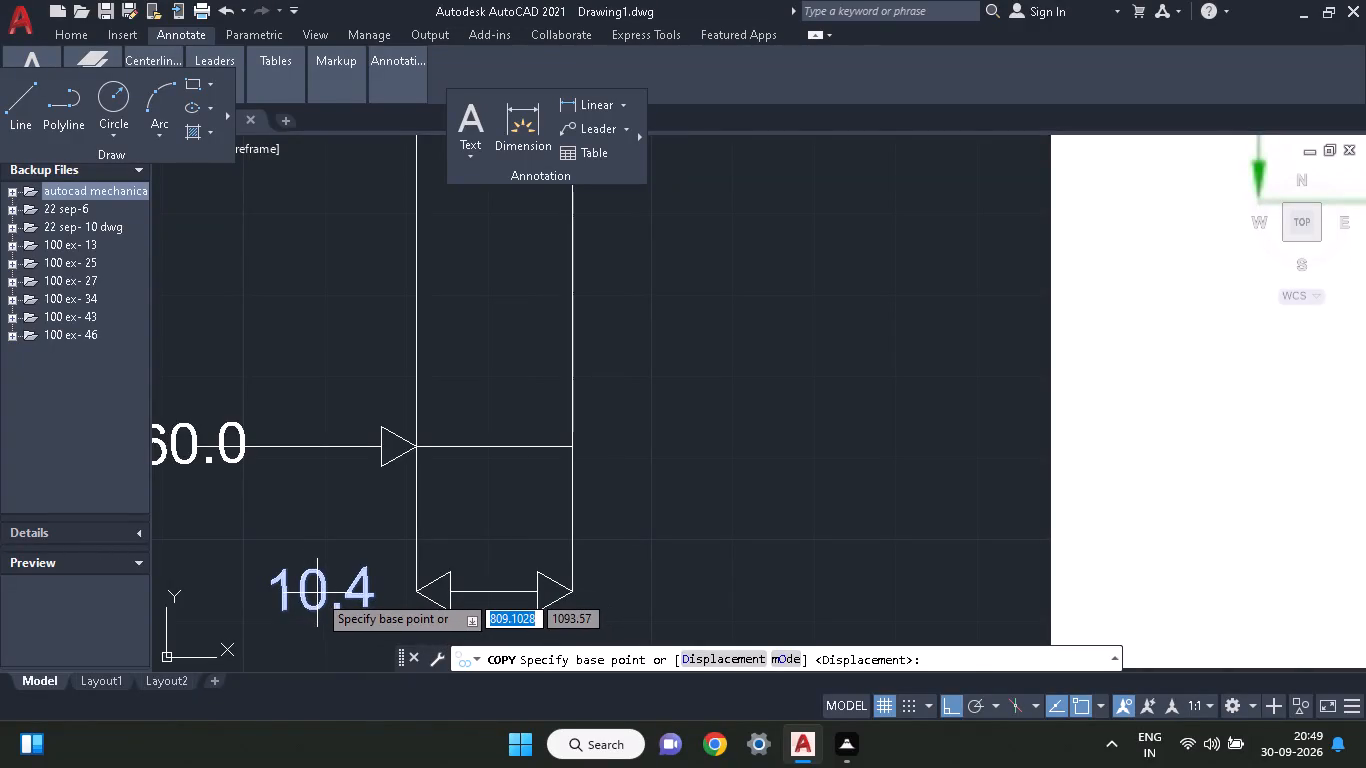
pyautogui.click(317, 593)
pyautogui.moveTo(658, 432); pyautogui.dragTo(440, 561, button='middle')
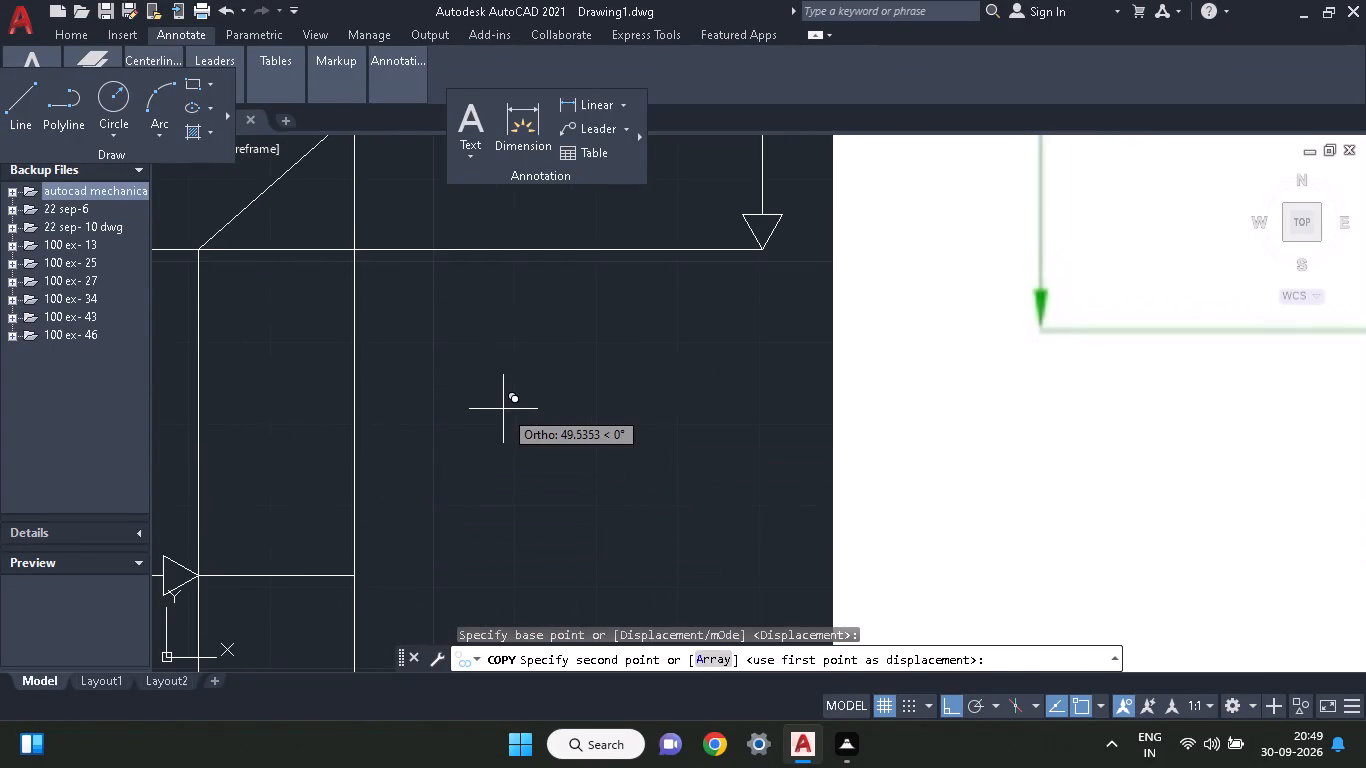
pyautogui.press('F8')
pyautogui.moveTo(779, 234); pyautogui.dragTo(704, 441, button='middle')
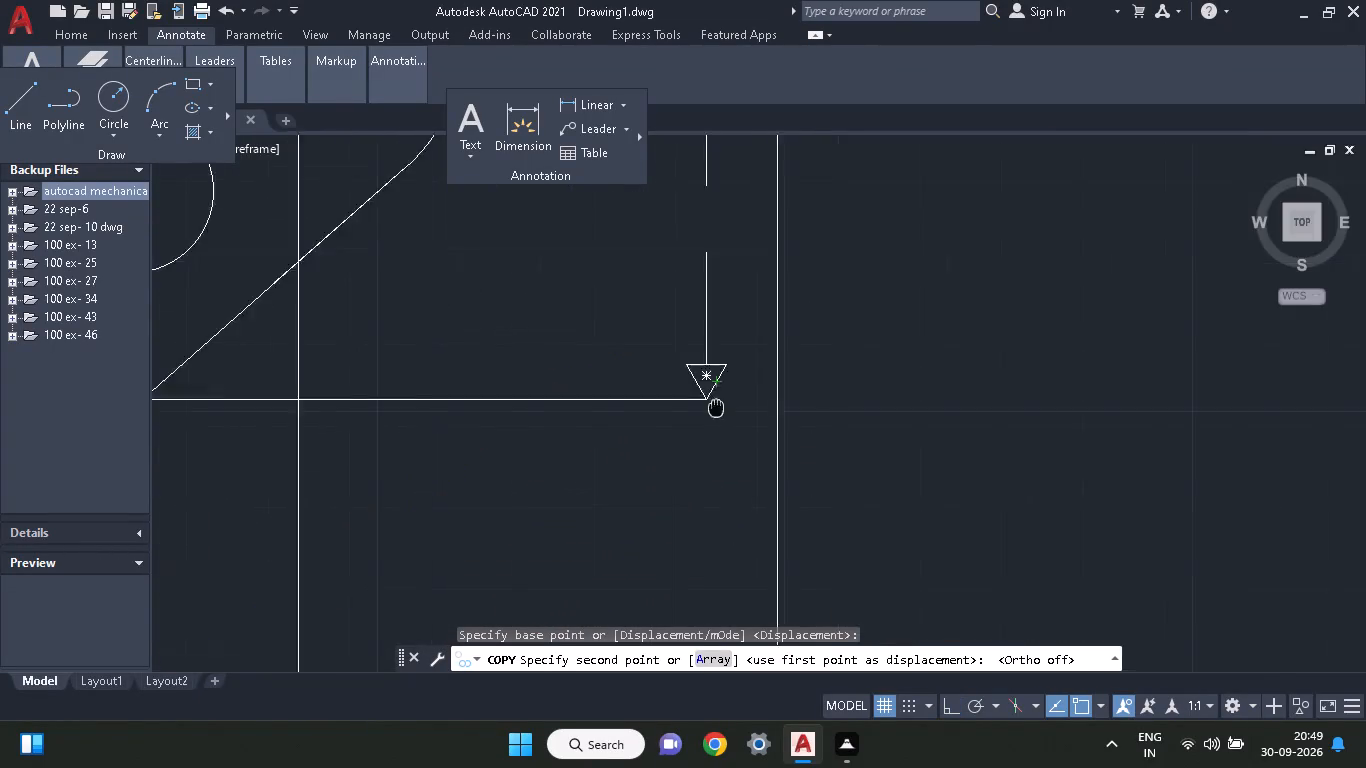
pyautogui.moveTo(704, 441); pyautogui.dragTo(603, 648, button='middle')
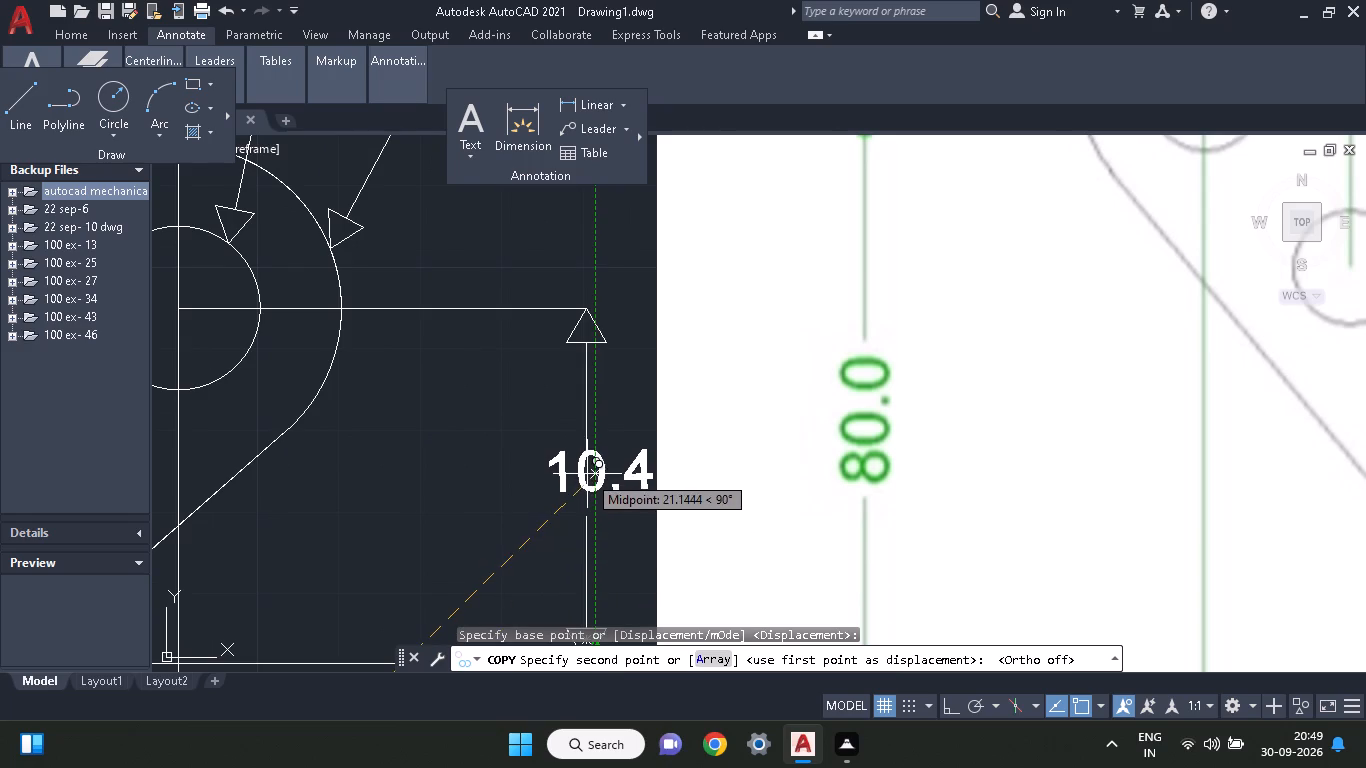
pyautogui.click(574, 478)
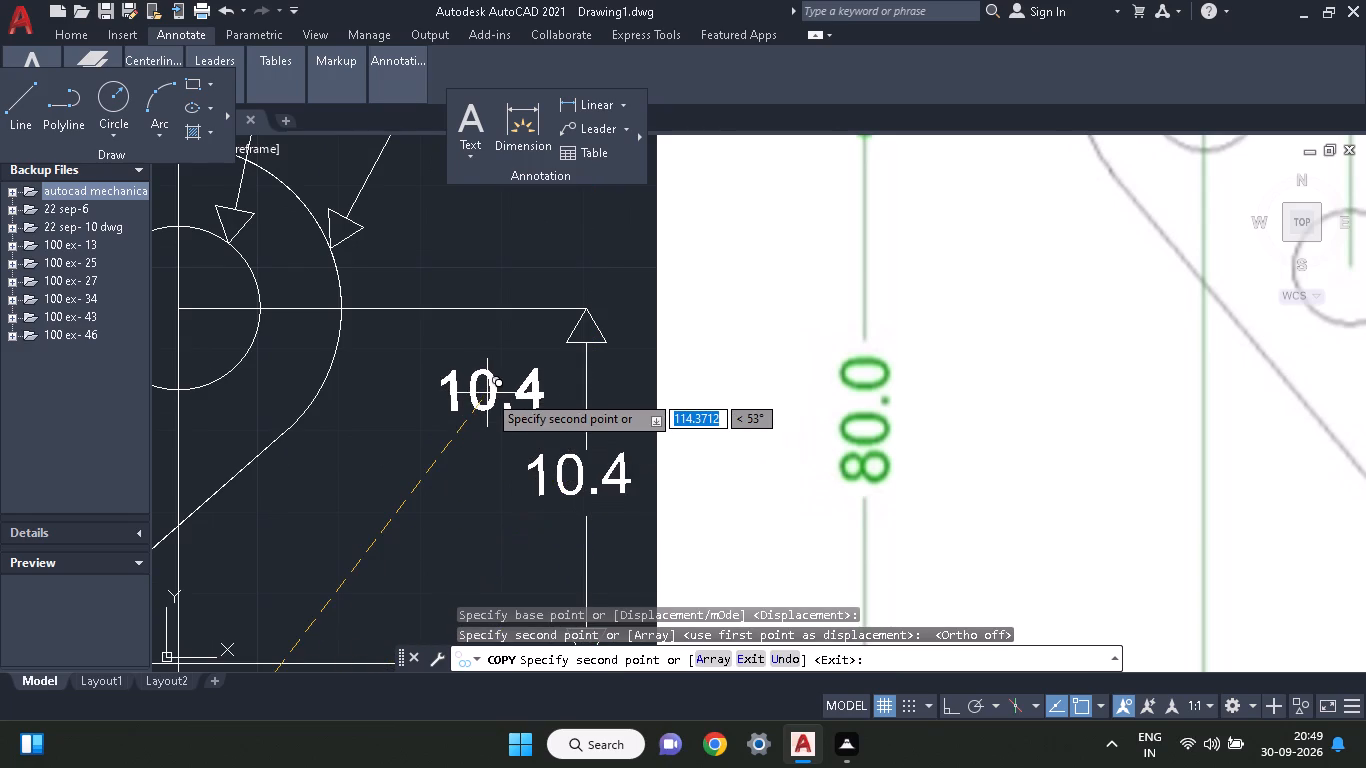
pyautogui.rightClick(461, 411)
pyautogui.click(472, 417)
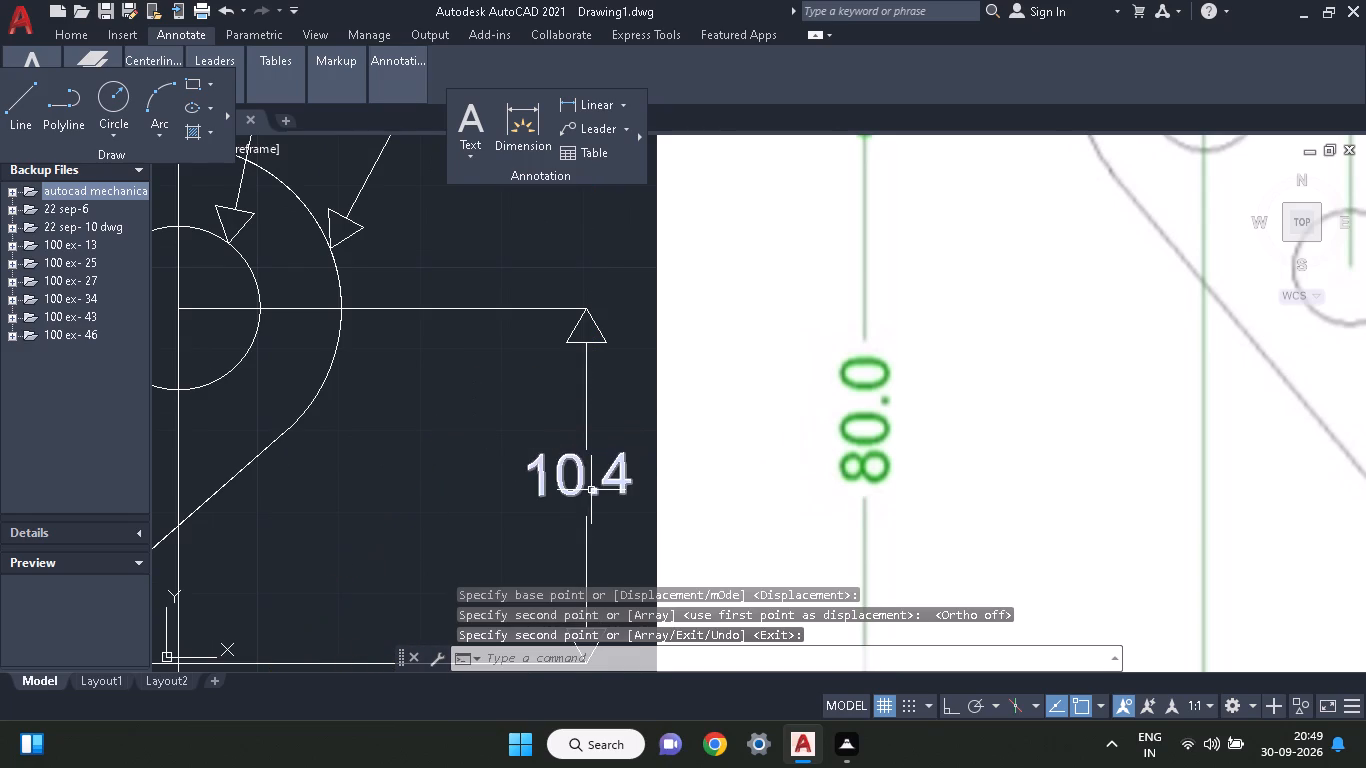
# Change the text of the copied label on the right vertical dimension to 43.5.
pyautogui.doubleClick(591, 490)
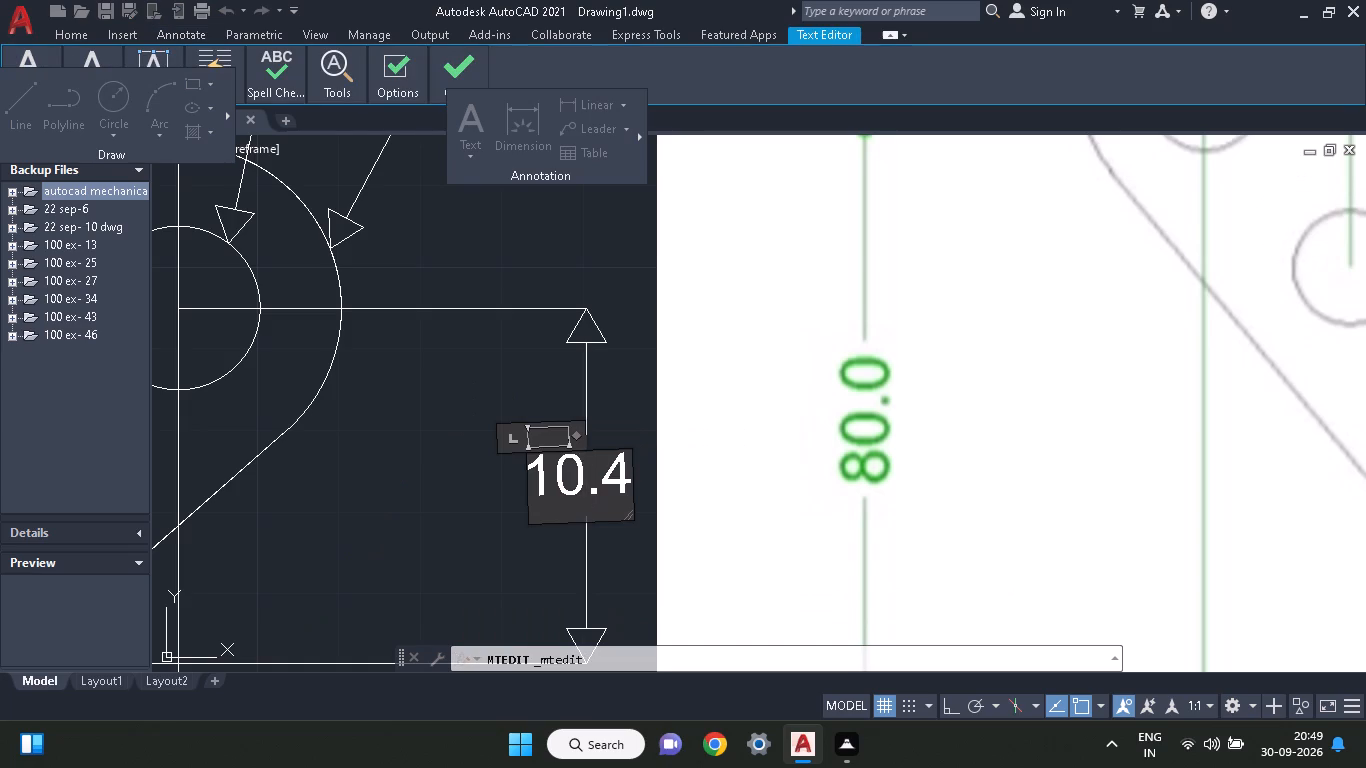
pyautogui.press('Right')
pyautogui.press('Right')
pyautogui.press('BackSpace')
pyautogui.press('BackSpace')
pyautogui.press('BackSpace')
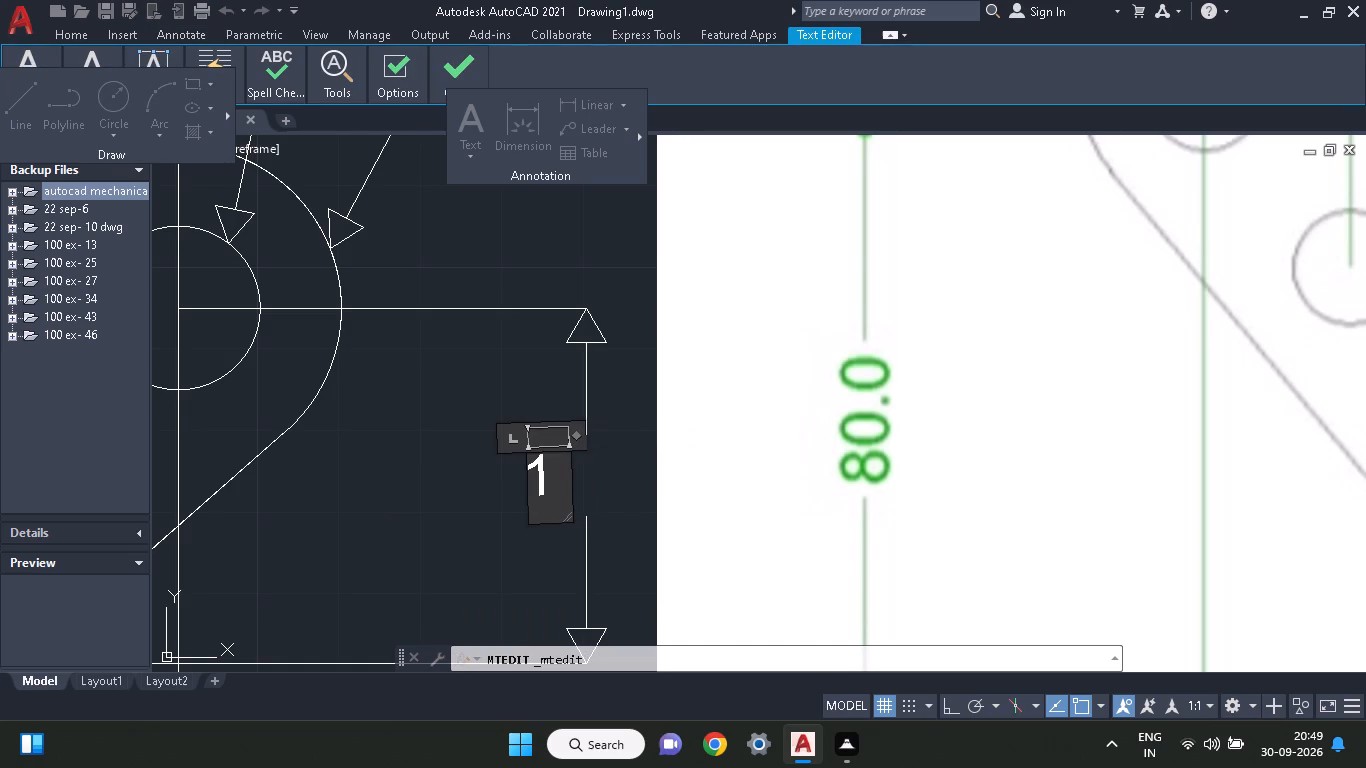
pyautogui.press('BackSpace')
pyautogui.keyDown('ctrl'); pyautogui.scroll(-2, 591, 490); pyautogui.keyUp('ctrl')
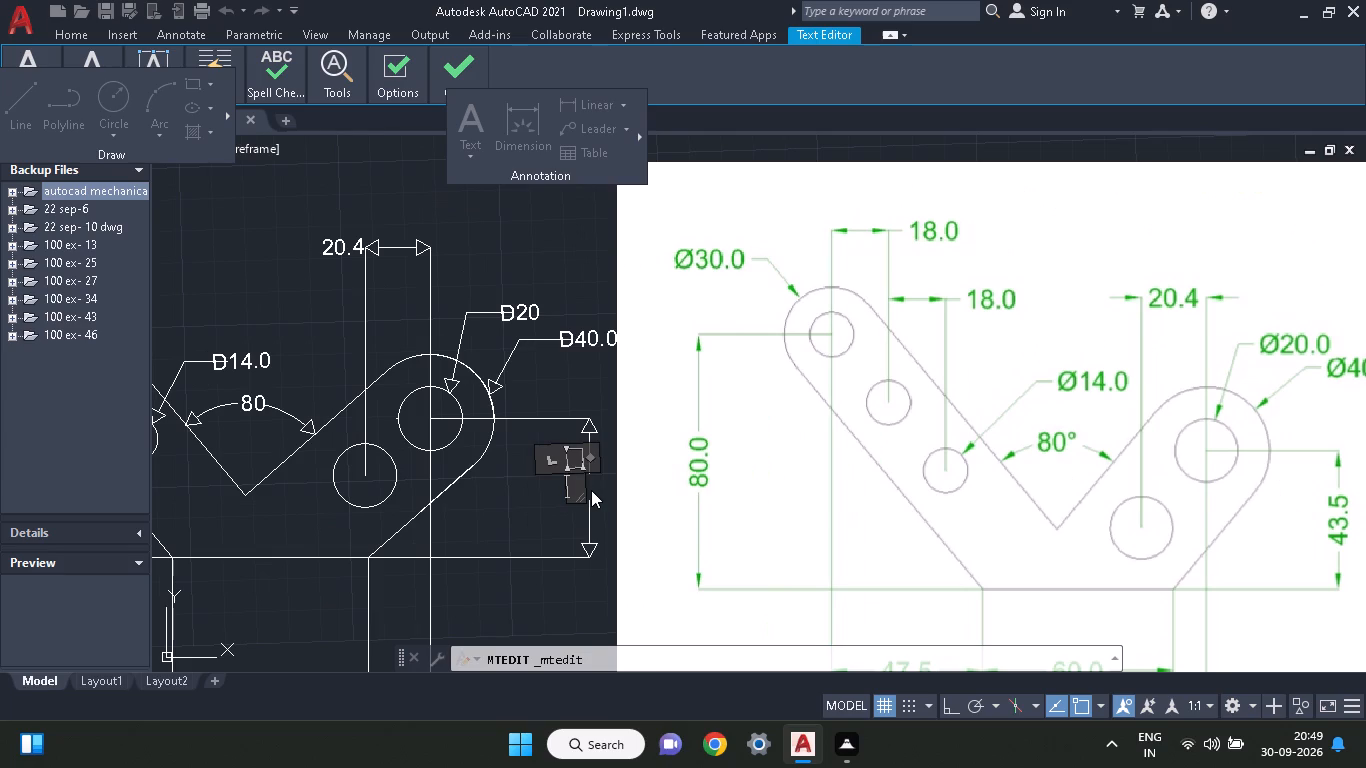
pyautogui.write('43.5')
pyautogui.click(526, 517)
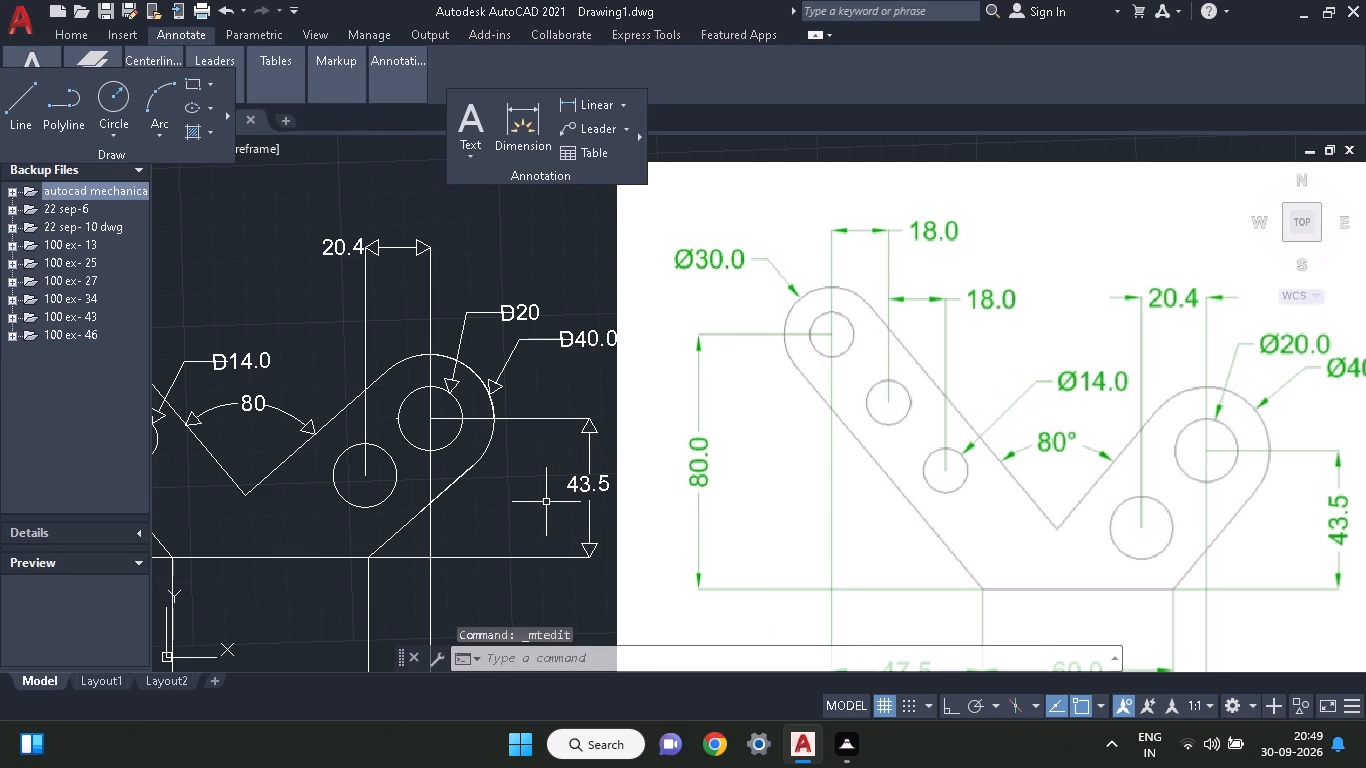
# Rotate the 43.5 label 90° so it reads vertically along its dimension line.
pyautogui.click(581, 488)
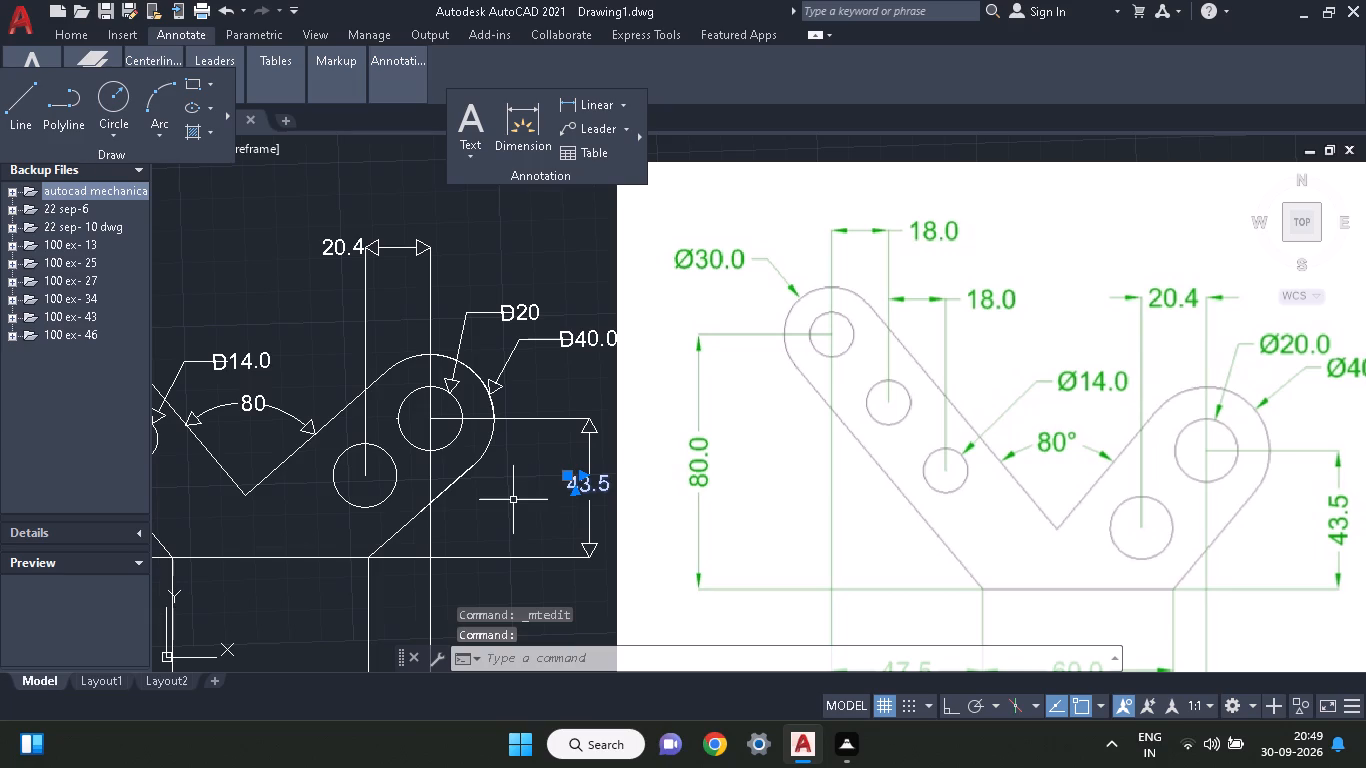
pyautogui.rightClick(510, 500)
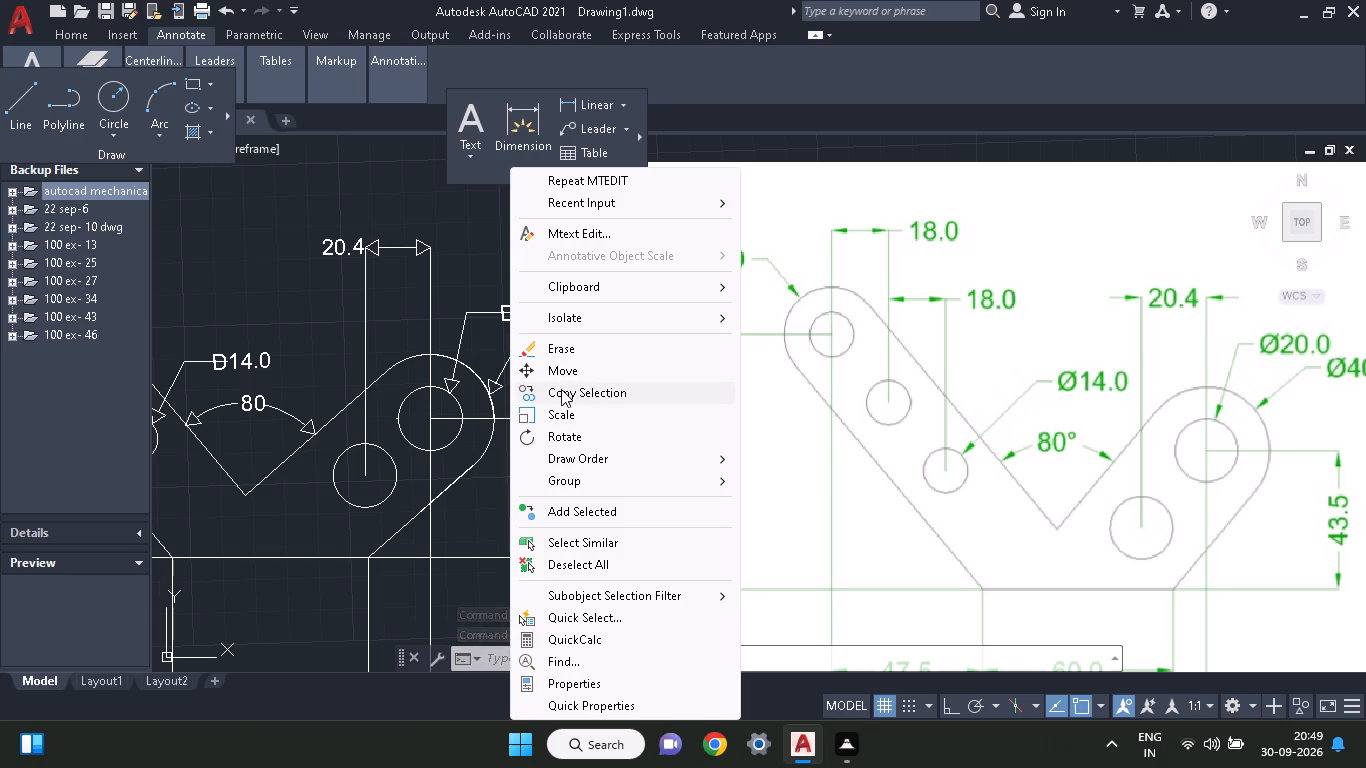
pyautogui.click(561, 439)
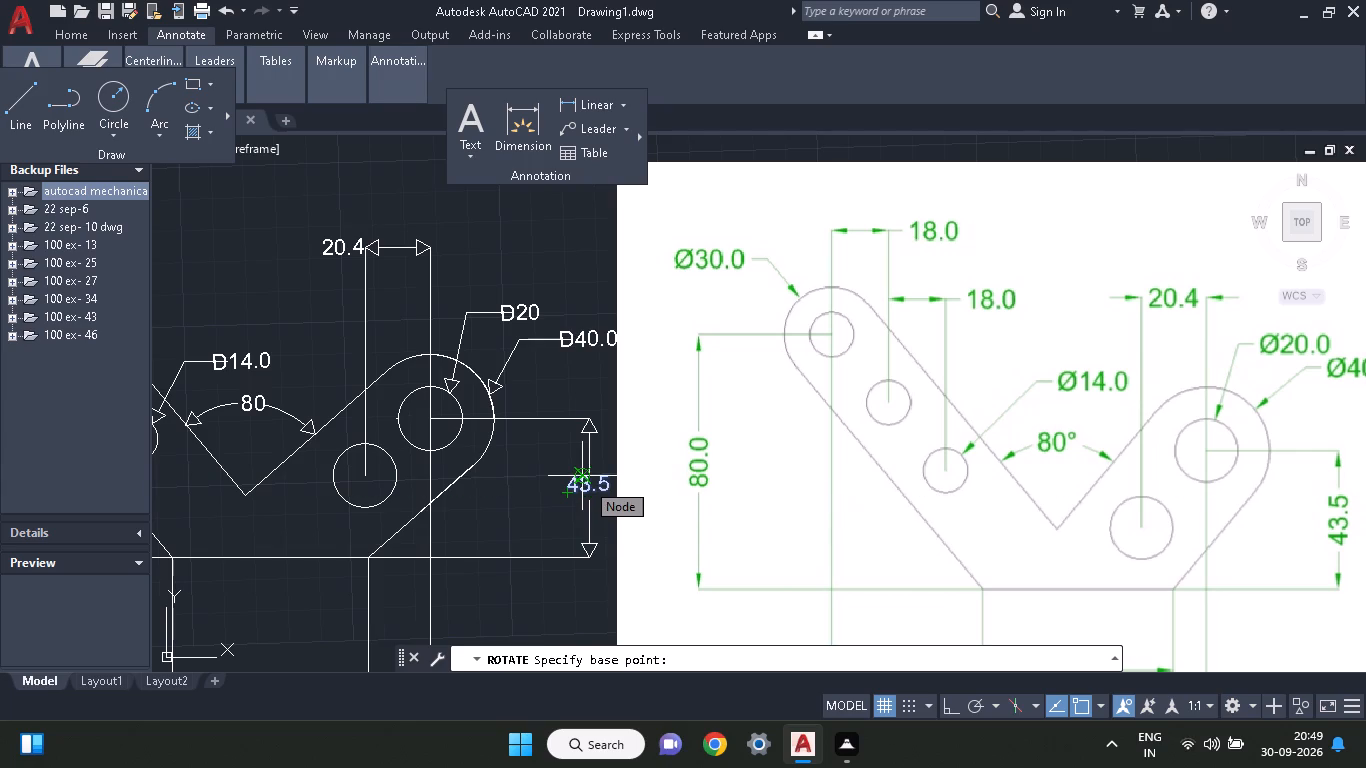
pyautogui.click(585, 485)
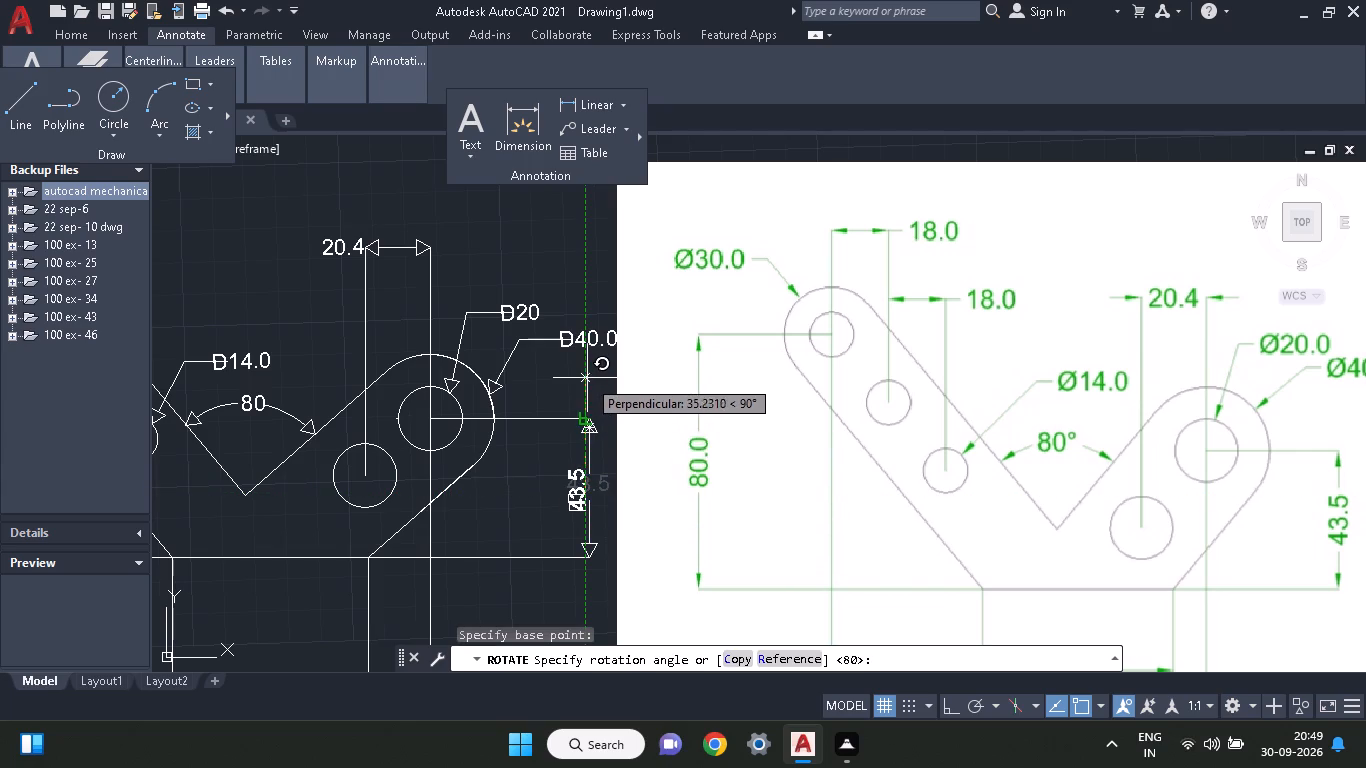
pyautogui.click(586, 376)
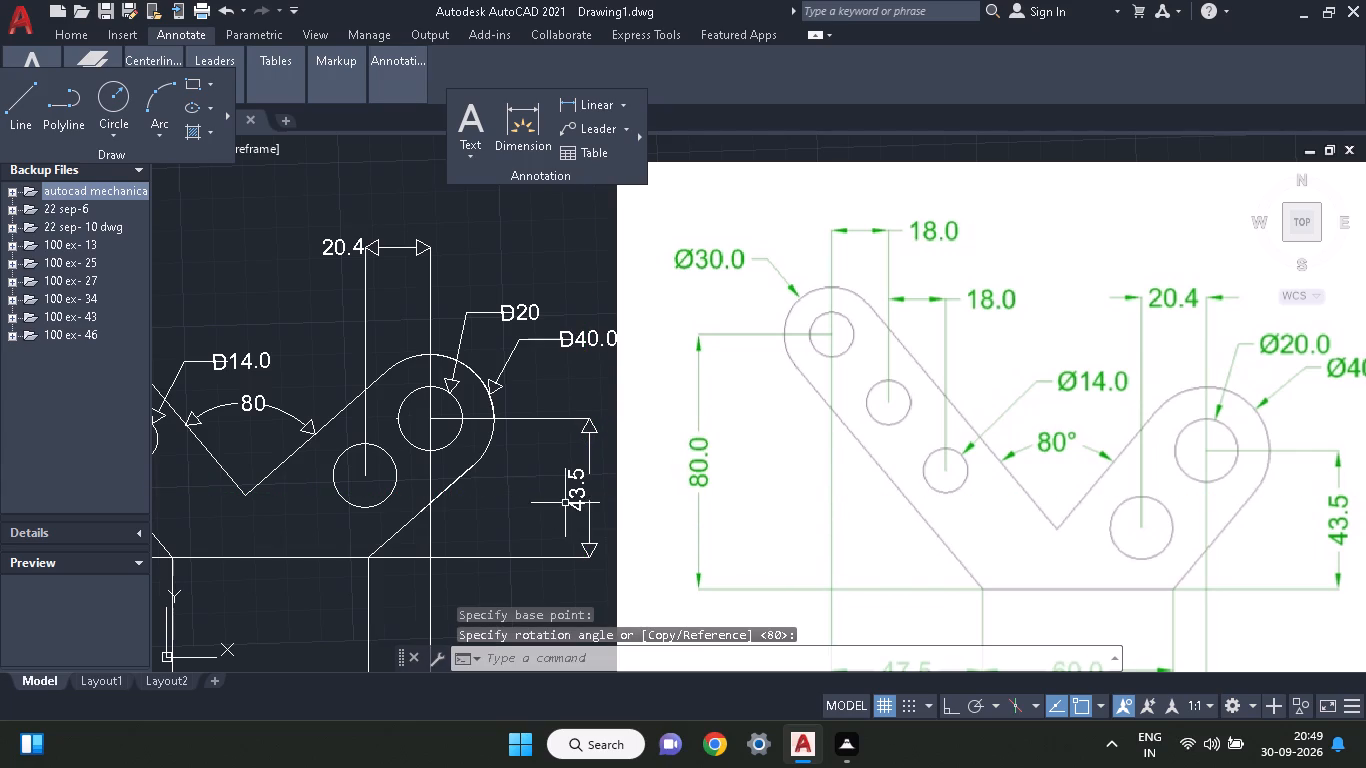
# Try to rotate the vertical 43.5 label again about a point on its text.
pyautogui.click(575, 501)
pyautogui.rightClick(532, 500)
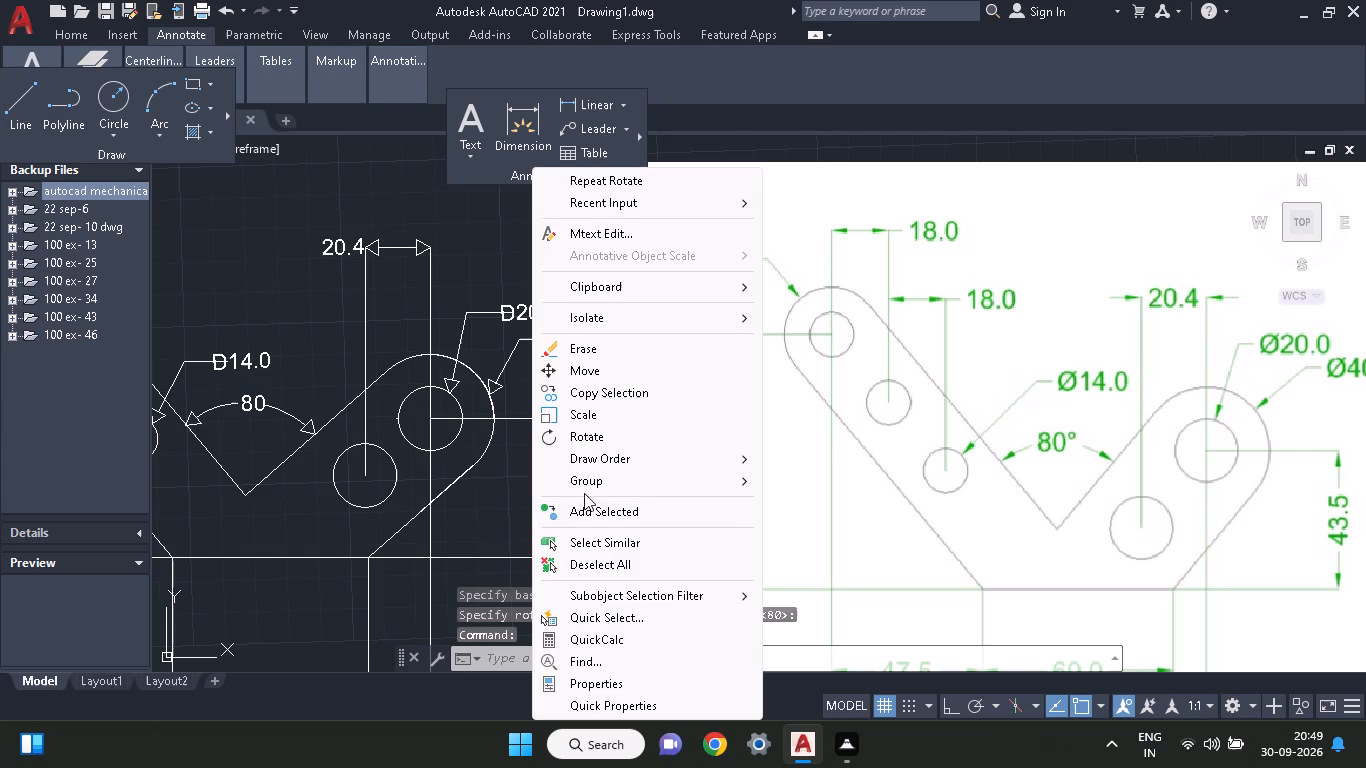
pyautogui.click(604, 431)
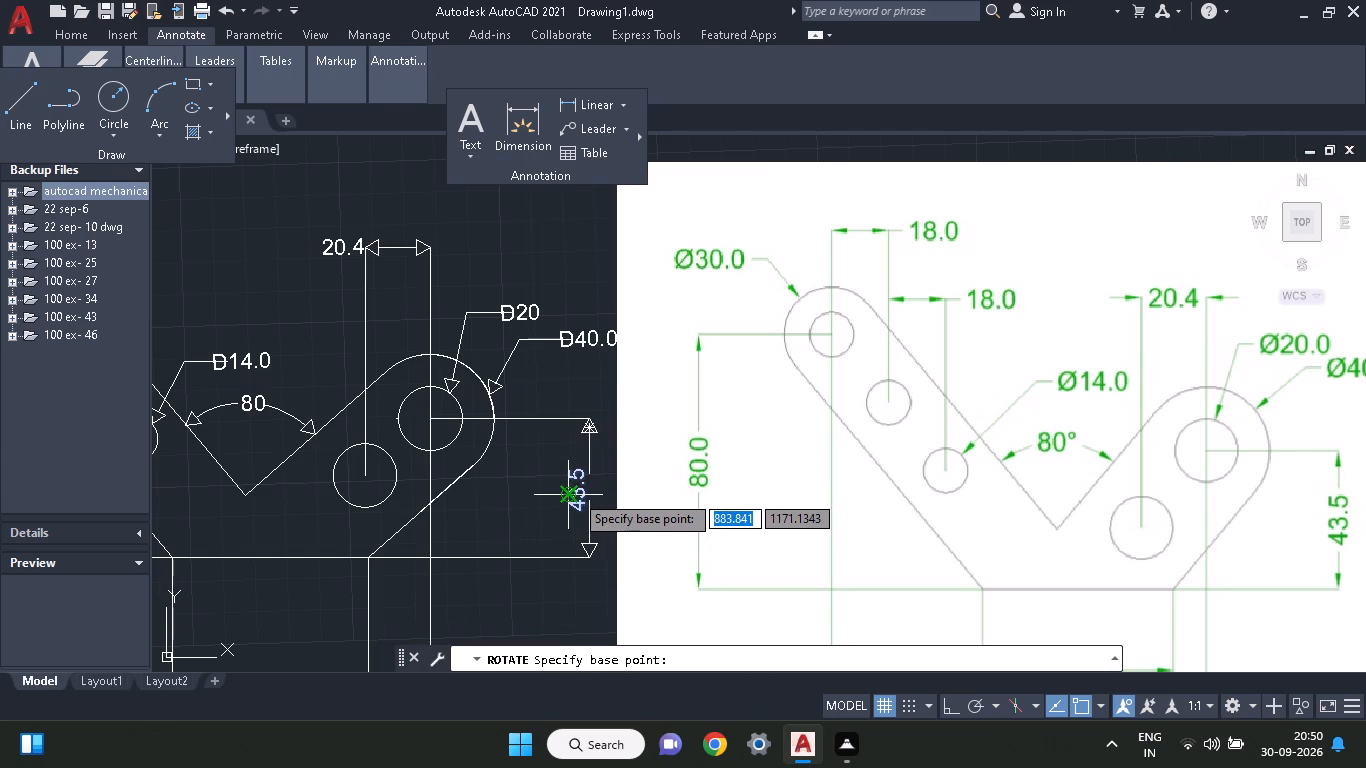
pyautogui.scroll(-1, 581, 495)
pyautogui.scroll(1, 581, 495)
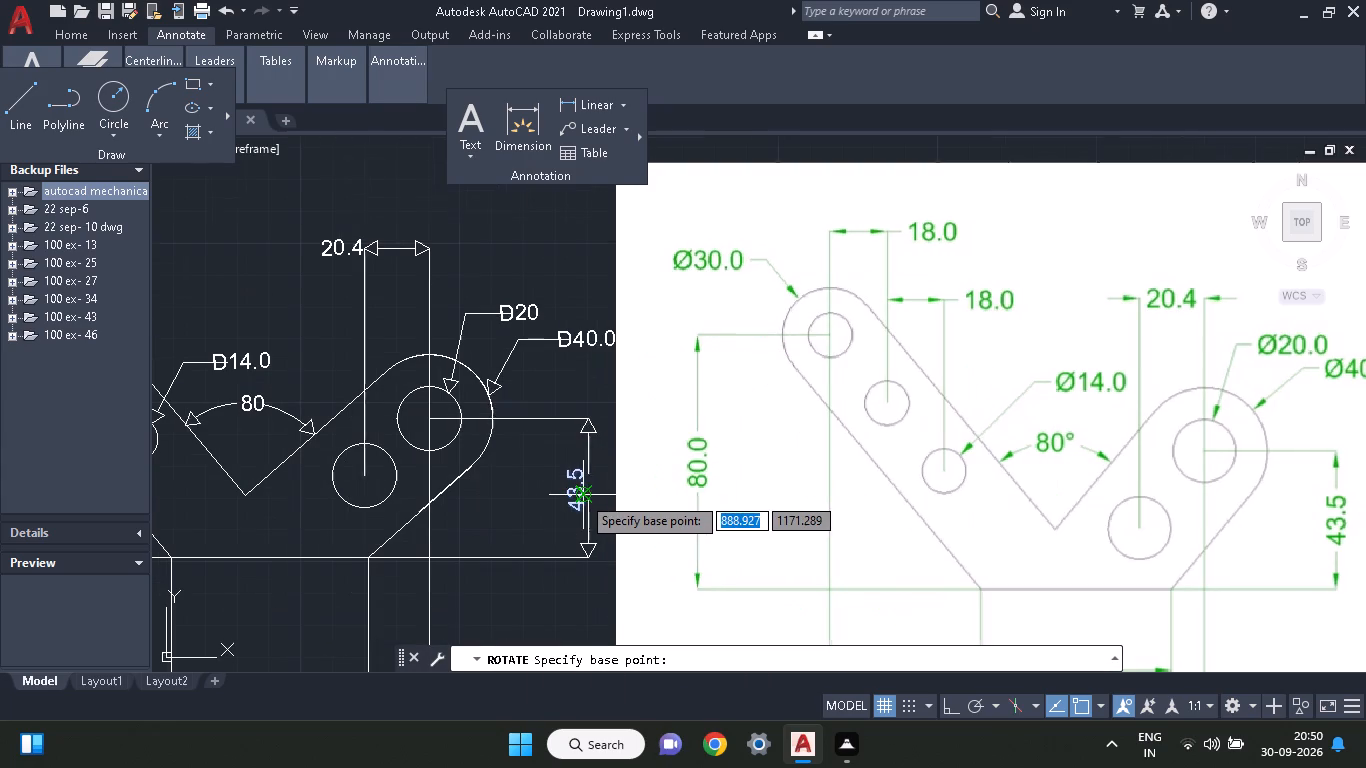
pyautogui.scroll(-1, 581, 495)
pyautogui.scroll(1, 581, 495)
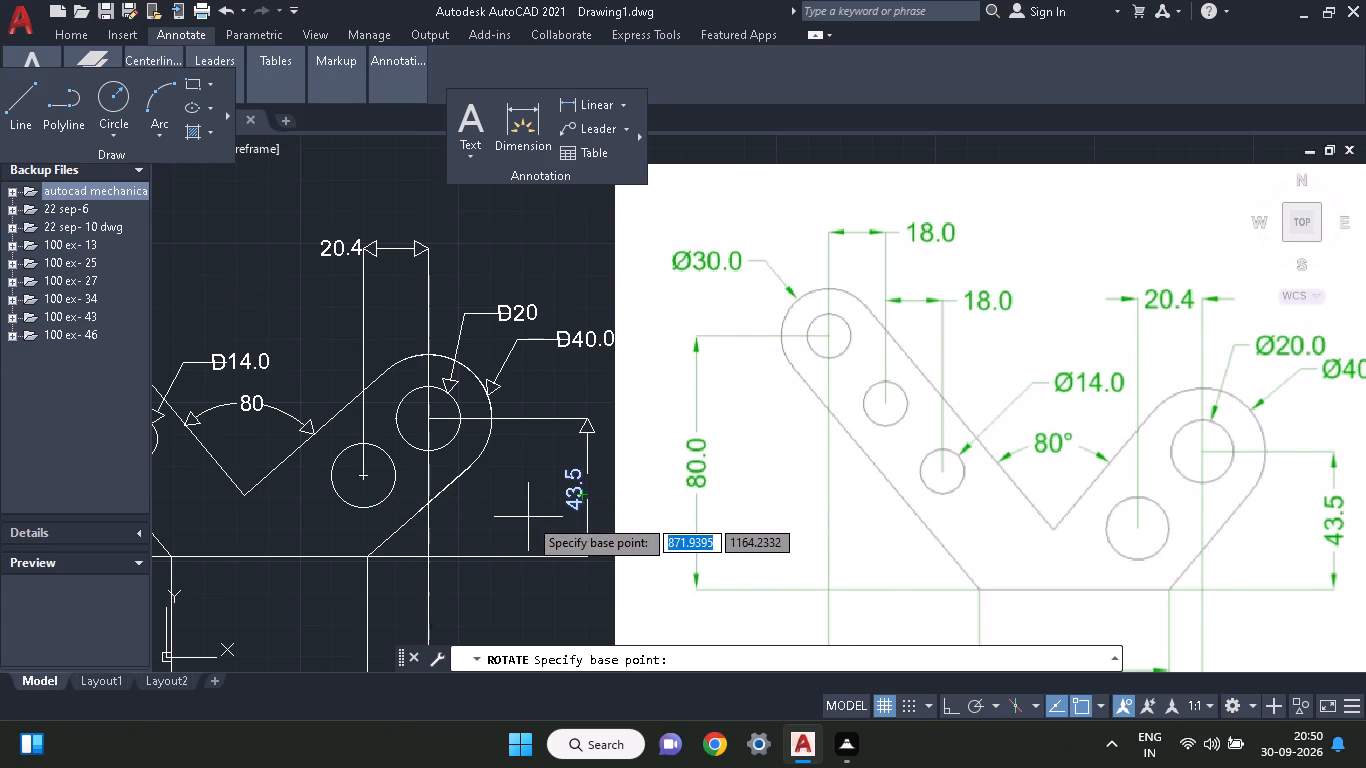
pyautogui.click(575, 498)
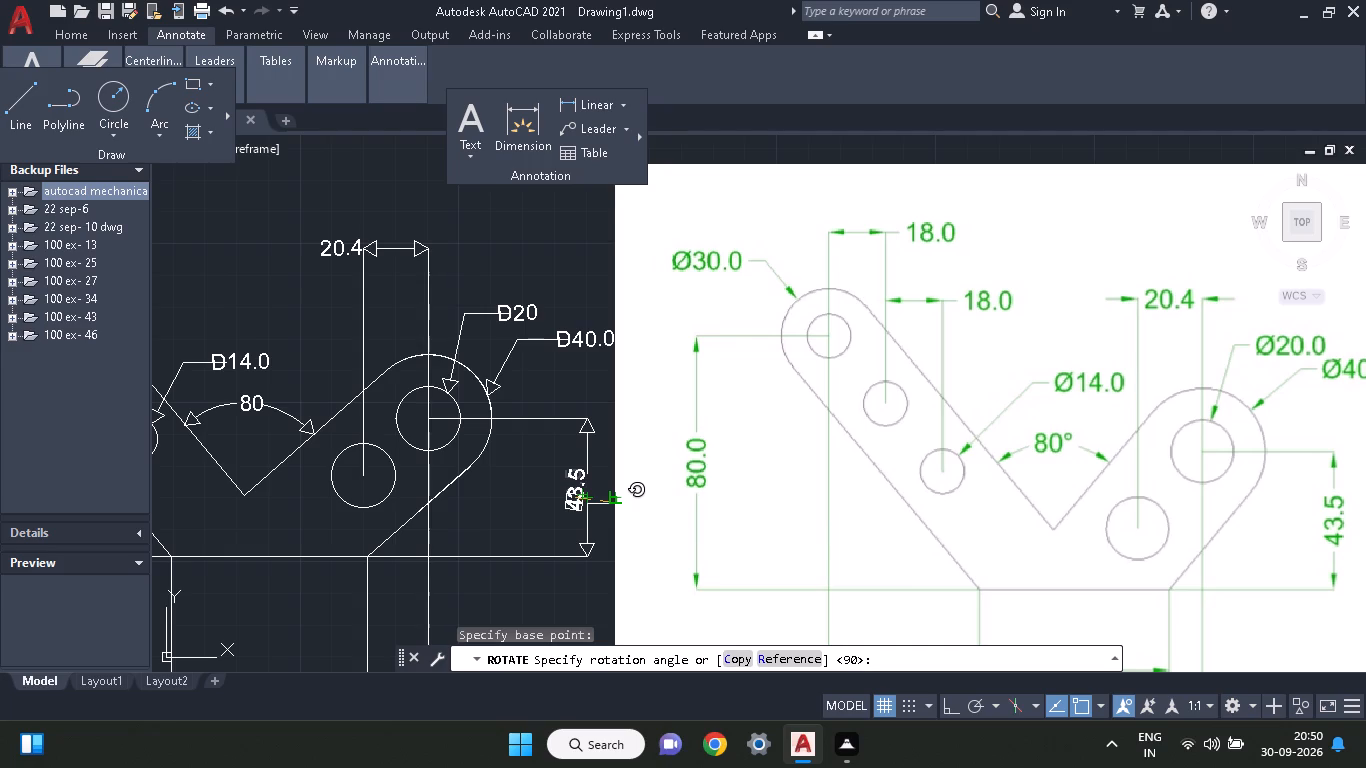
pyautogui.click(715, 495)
# Move the vertical 43.5 label sideways so it sits centred in the gap of its dimension line.
pyautogui.click(573, 494)
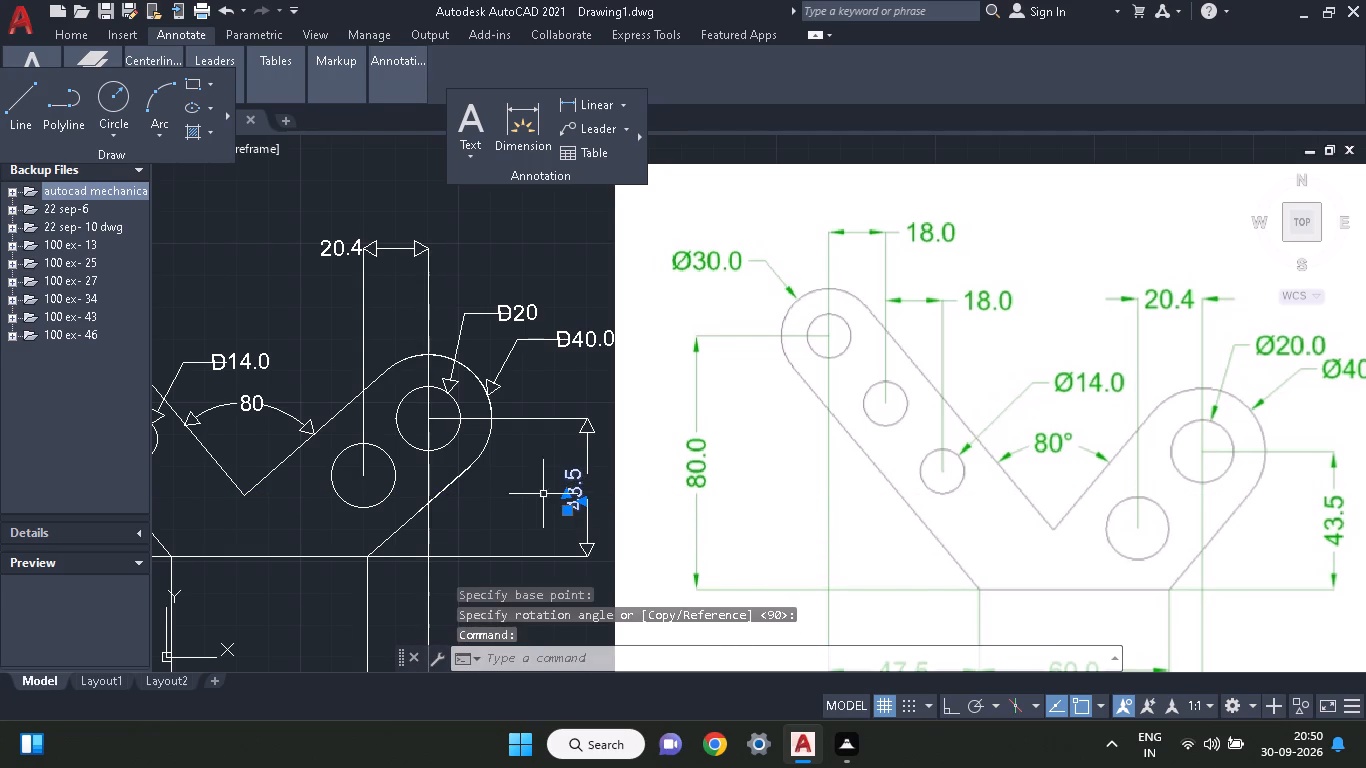
pyautogui.rightClick(529, 494)
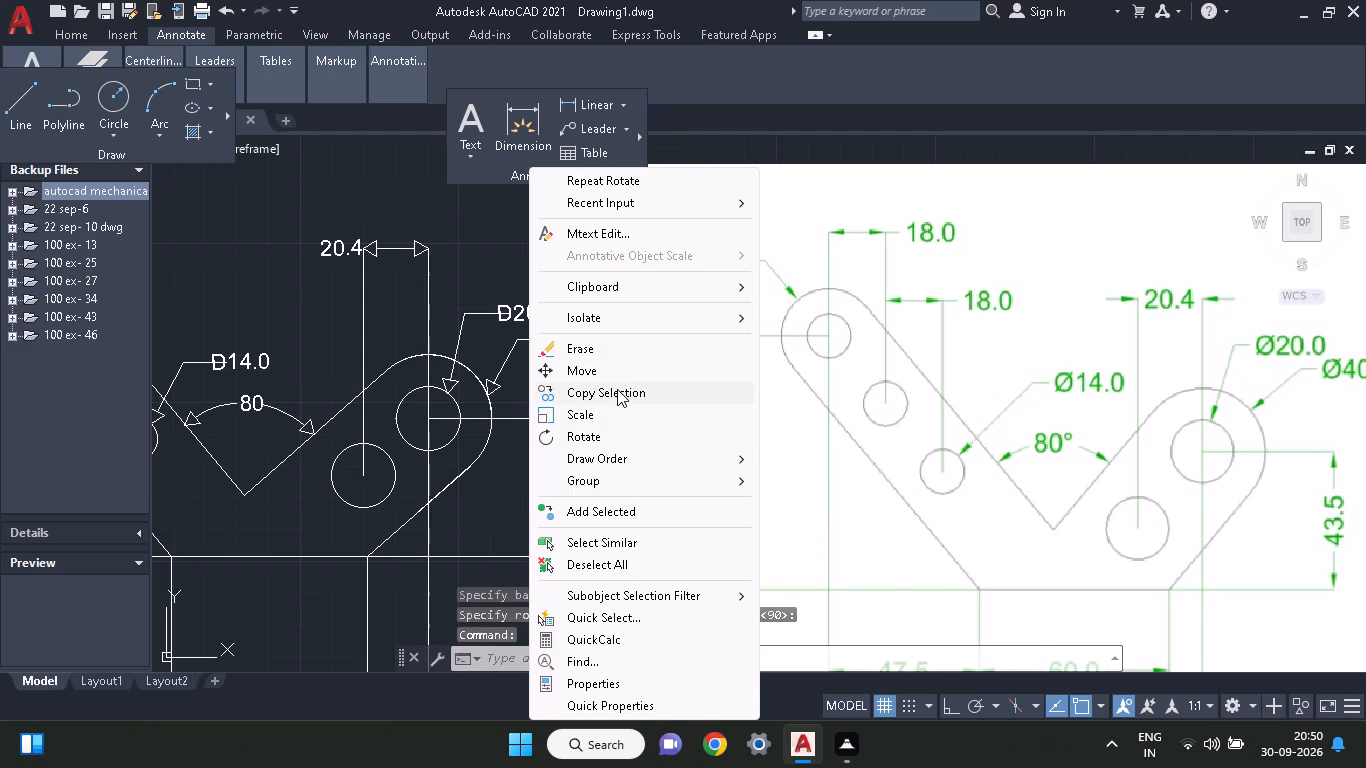
pyautogui.click(611, 368)
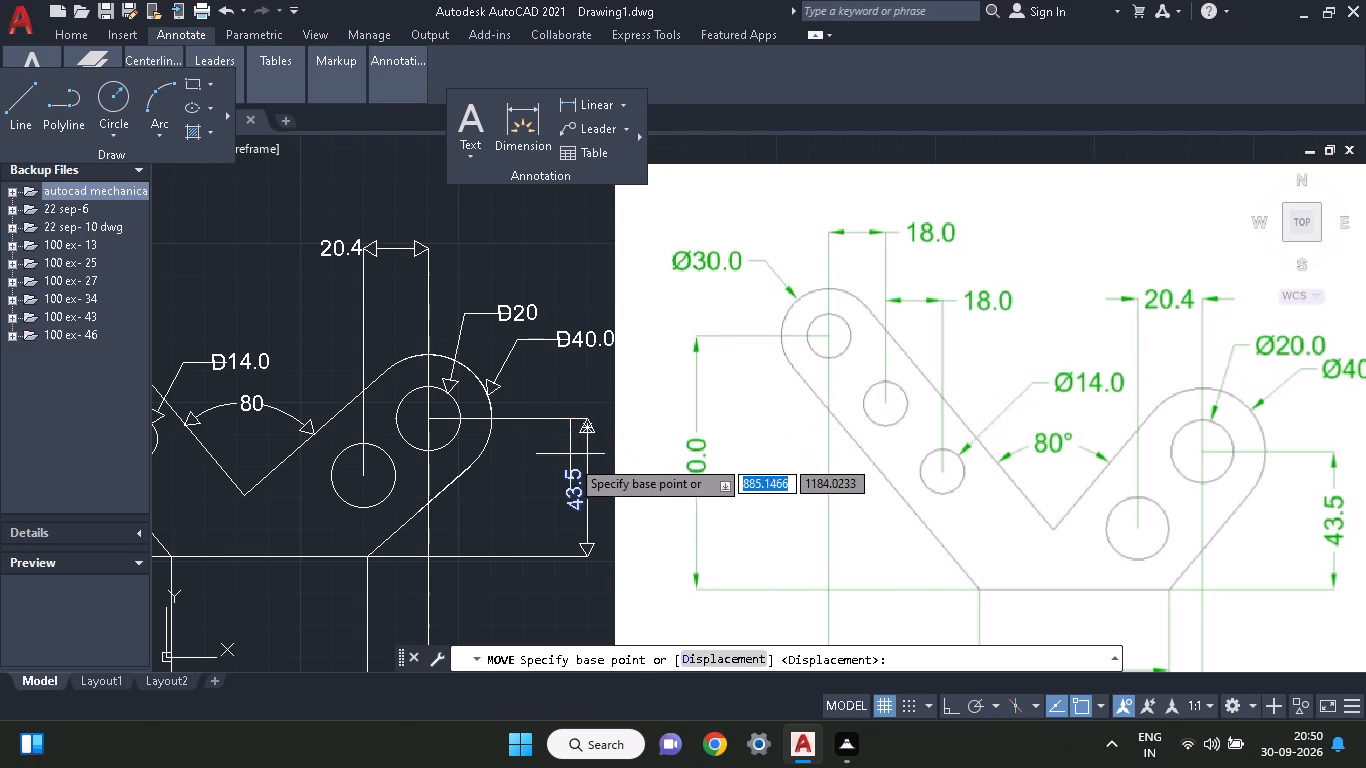
pyautogui.click(573, 487)
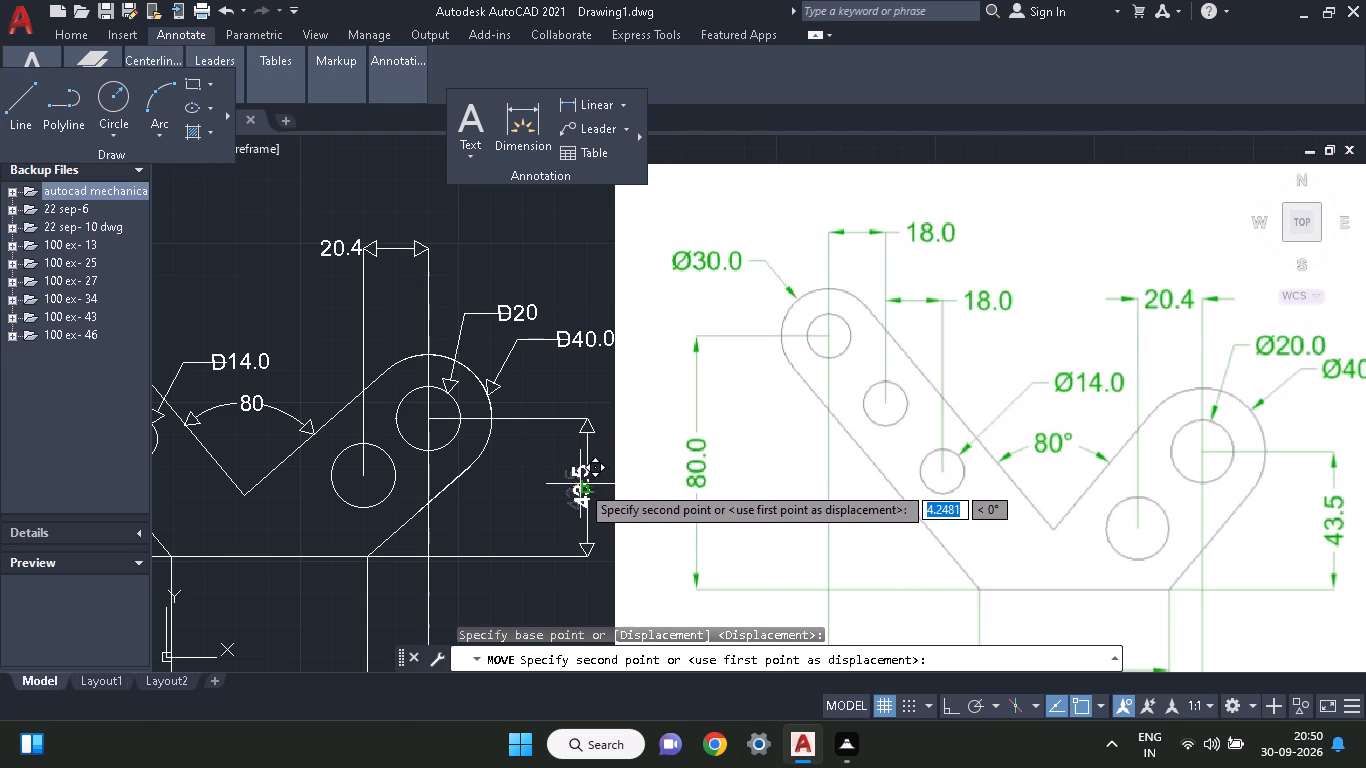
pyautogui.click(586, 484)
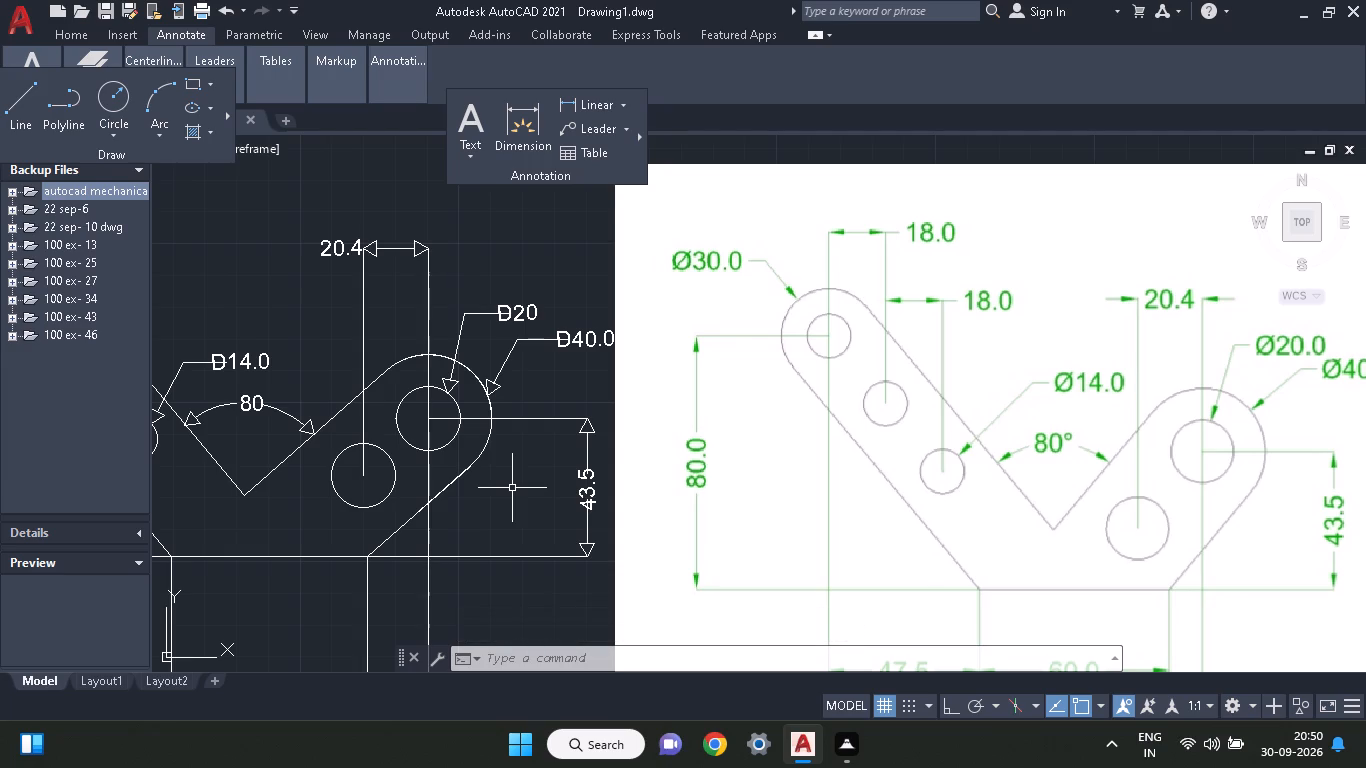
# Change the text of the upper 22 dimension label above the bracket's left arm to 18.0.
pyautogui.moveTo(529, 491); pyautogui.dragTo(678, 506, button='middle')
pyautogui.moveTo(571, 531); pyautogui.dragTo(606, 536, button='middle')
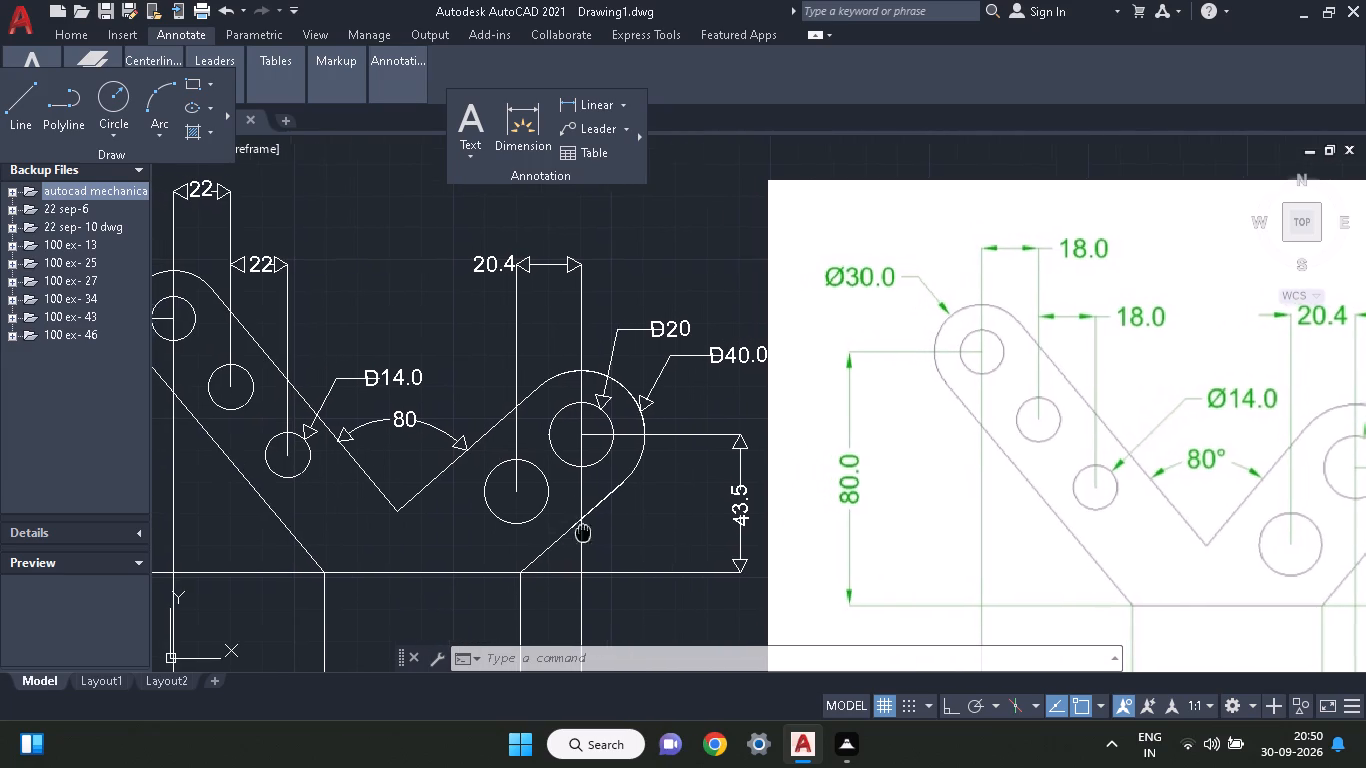
pyautogui.moveTo(606, 536); pyautogui.dragTo(743, 547, button='middle')
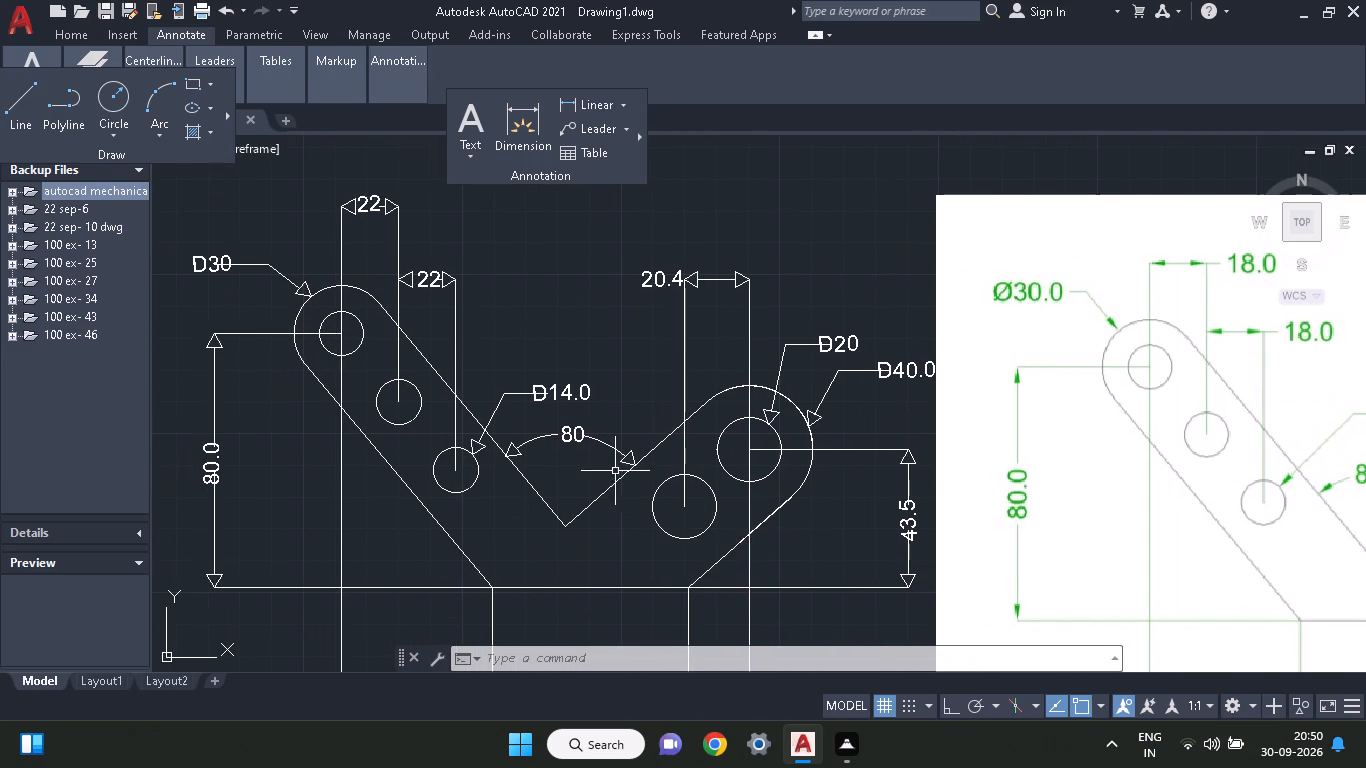
pyautogui.click(368, 199)
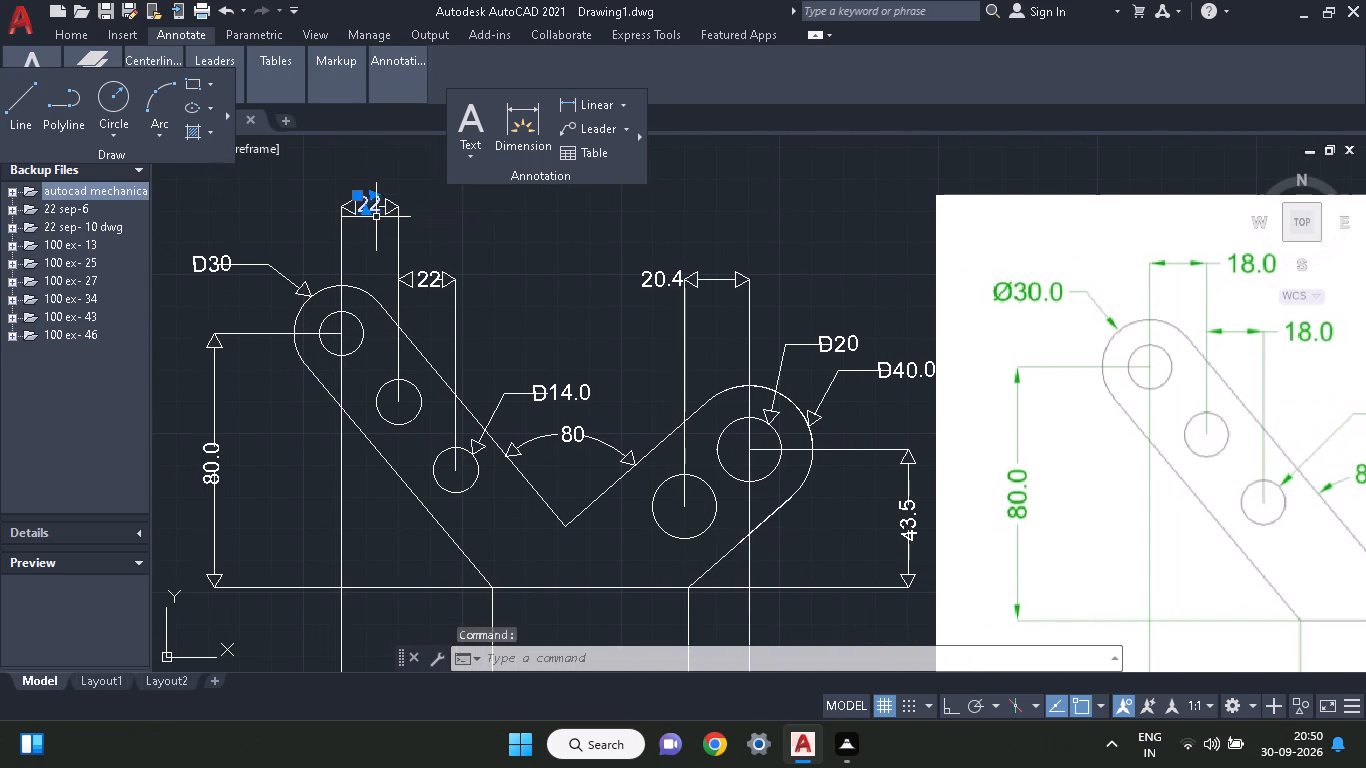
pyautogui.doubleClick(369, 203)
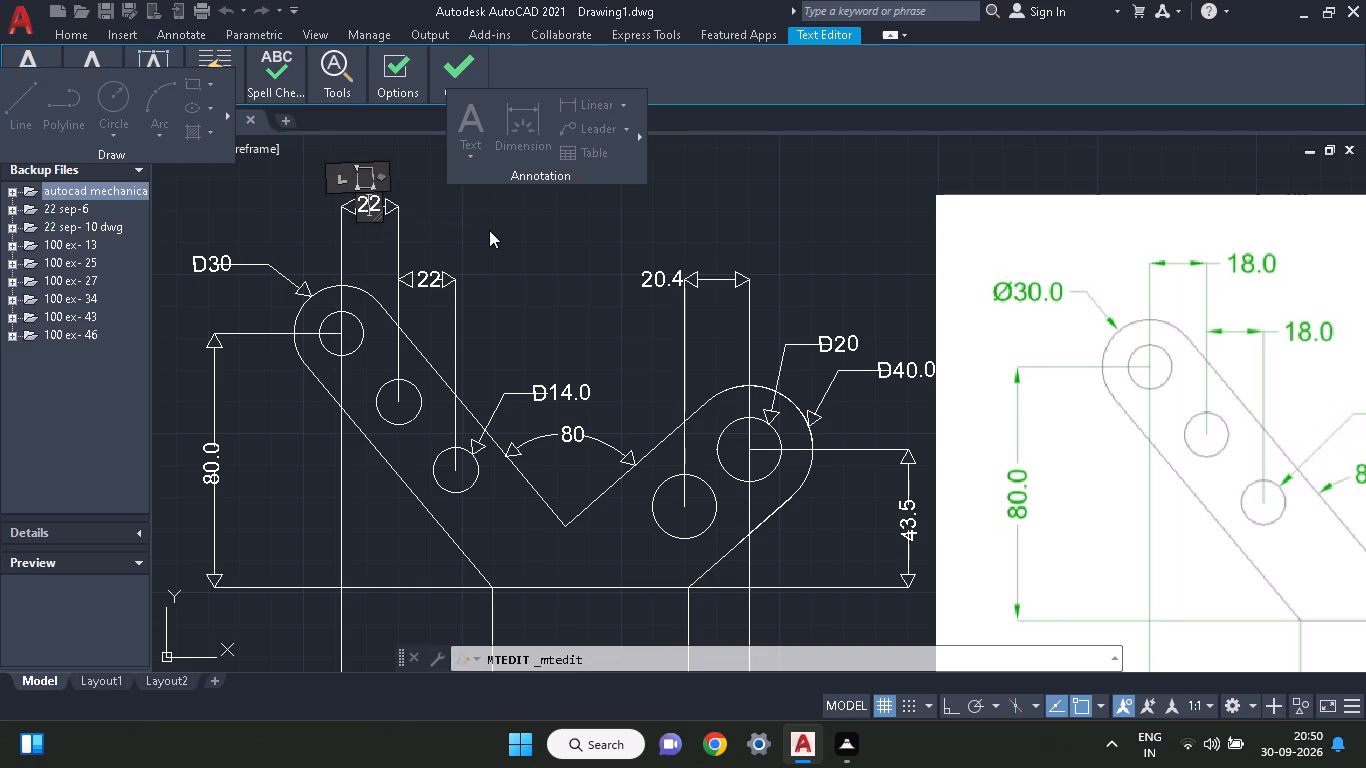
pyautogui.press('Right')
pyautogui.press('BackSpace')
pyautogui.press('BackSpace')
pyautogui.write('18')
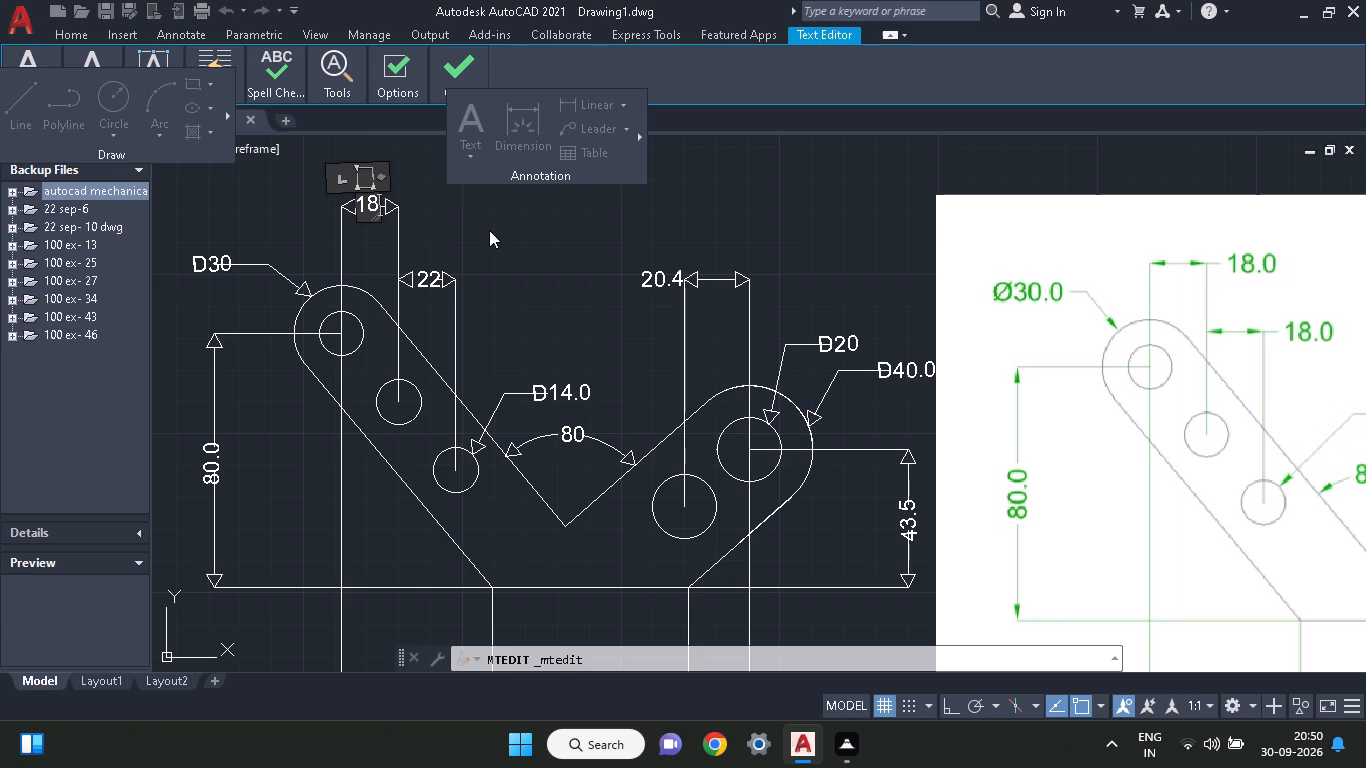
pyautogui.write('.0')
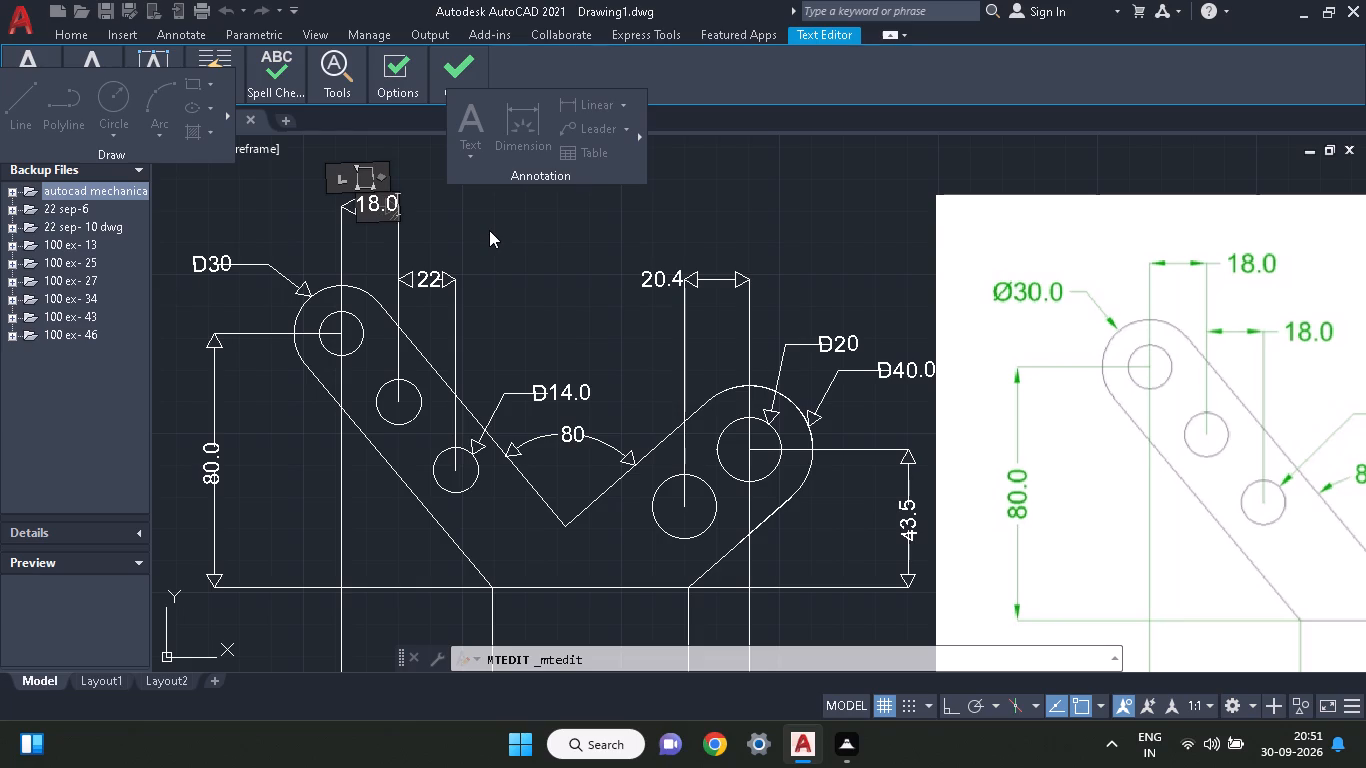
pyautogui.click(489, 232)
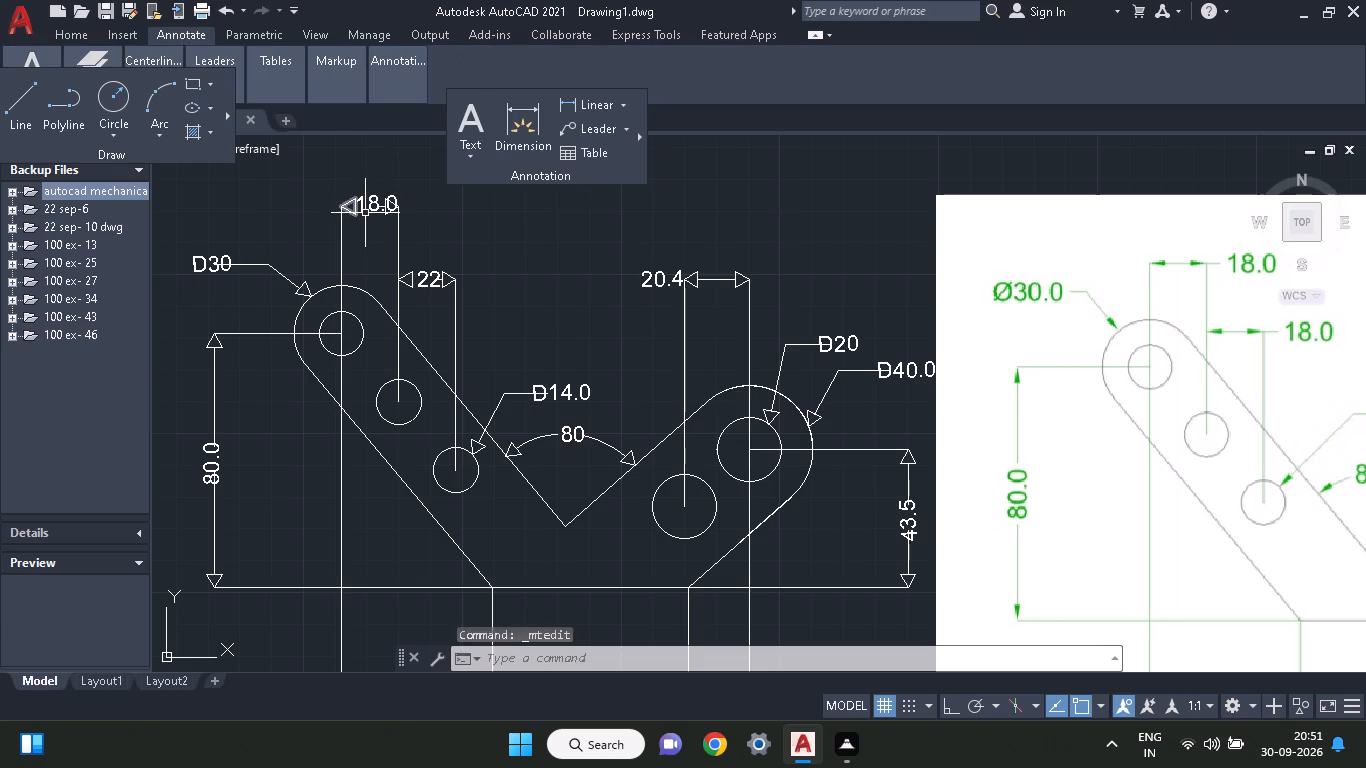
# Move the upper 18.0 label out from between its arrows to just right of the dimension's right extension line.
pyautogui.click(373, 207)
pyautogui.rightClick(387, 267)
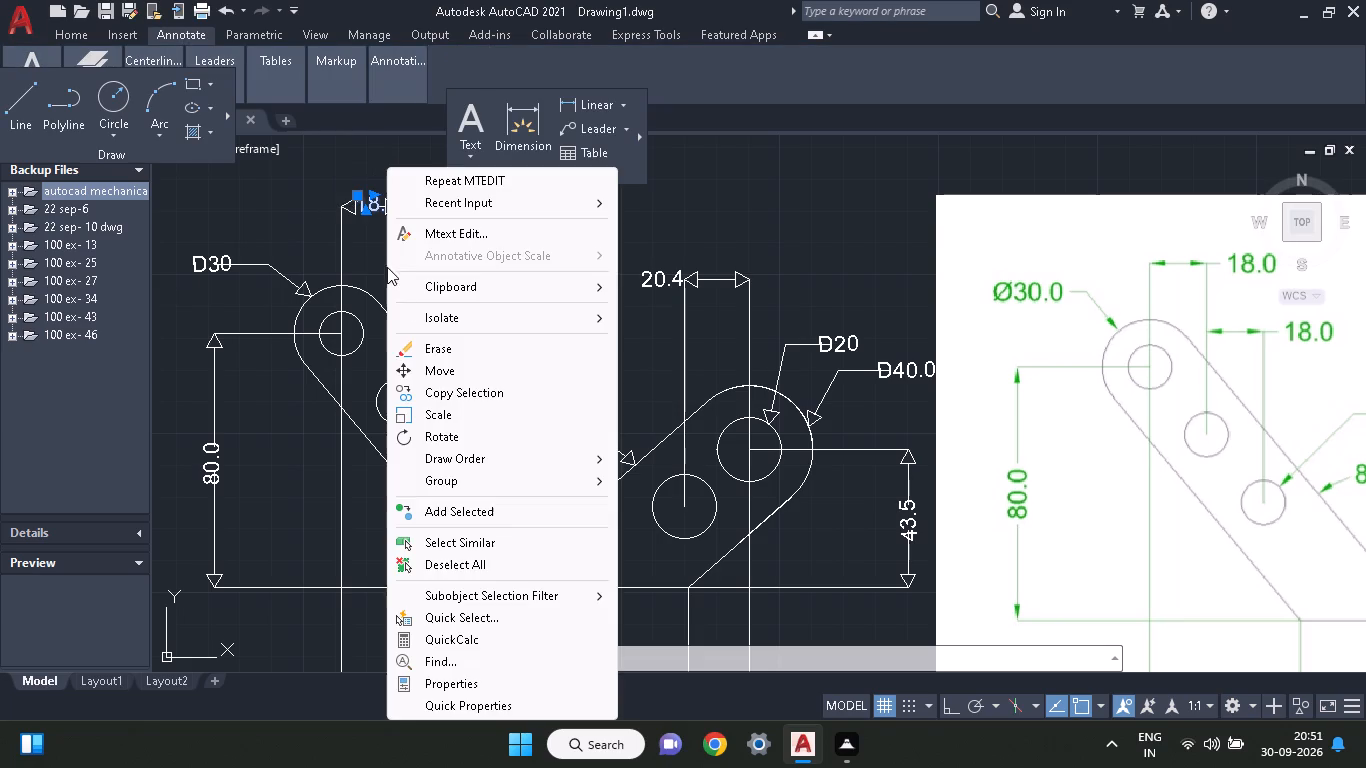
pyautogui.click(424, 367)
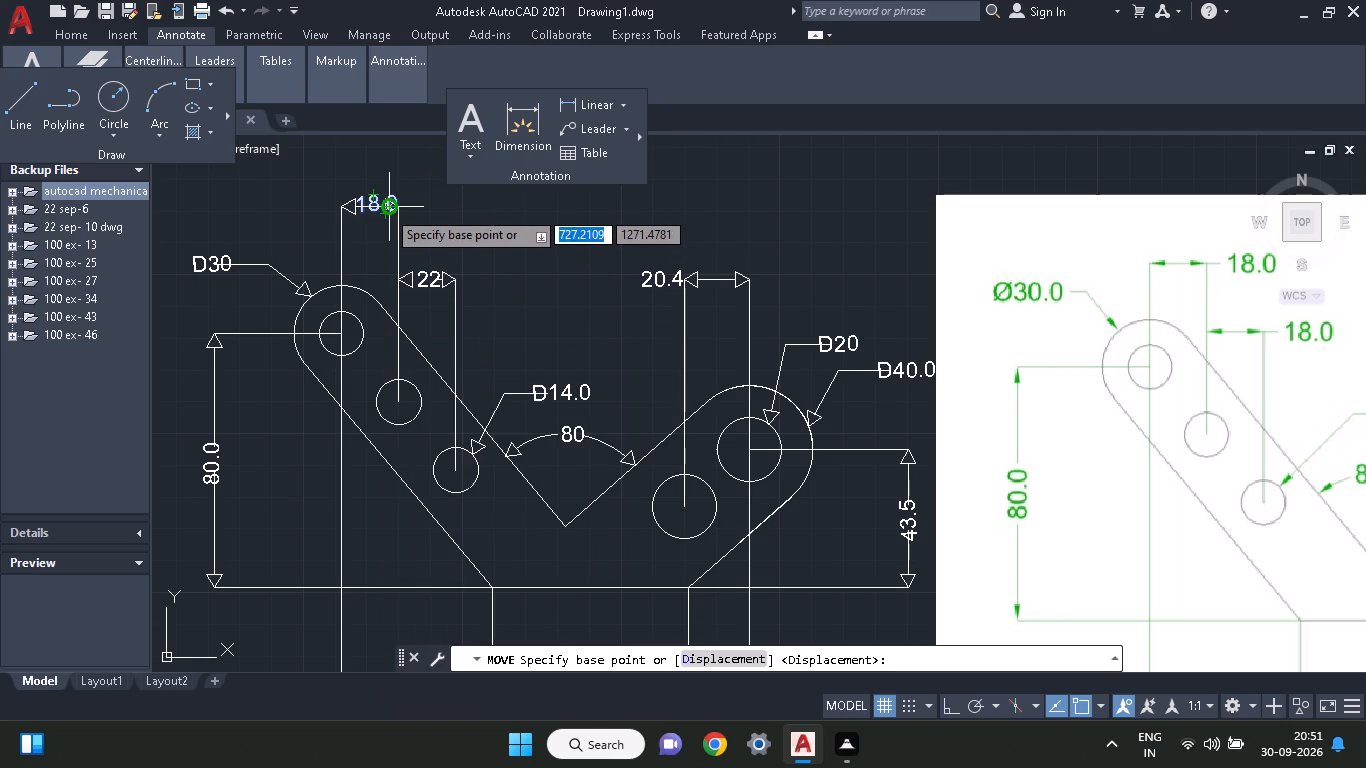
pyautogui.click(378, 206)
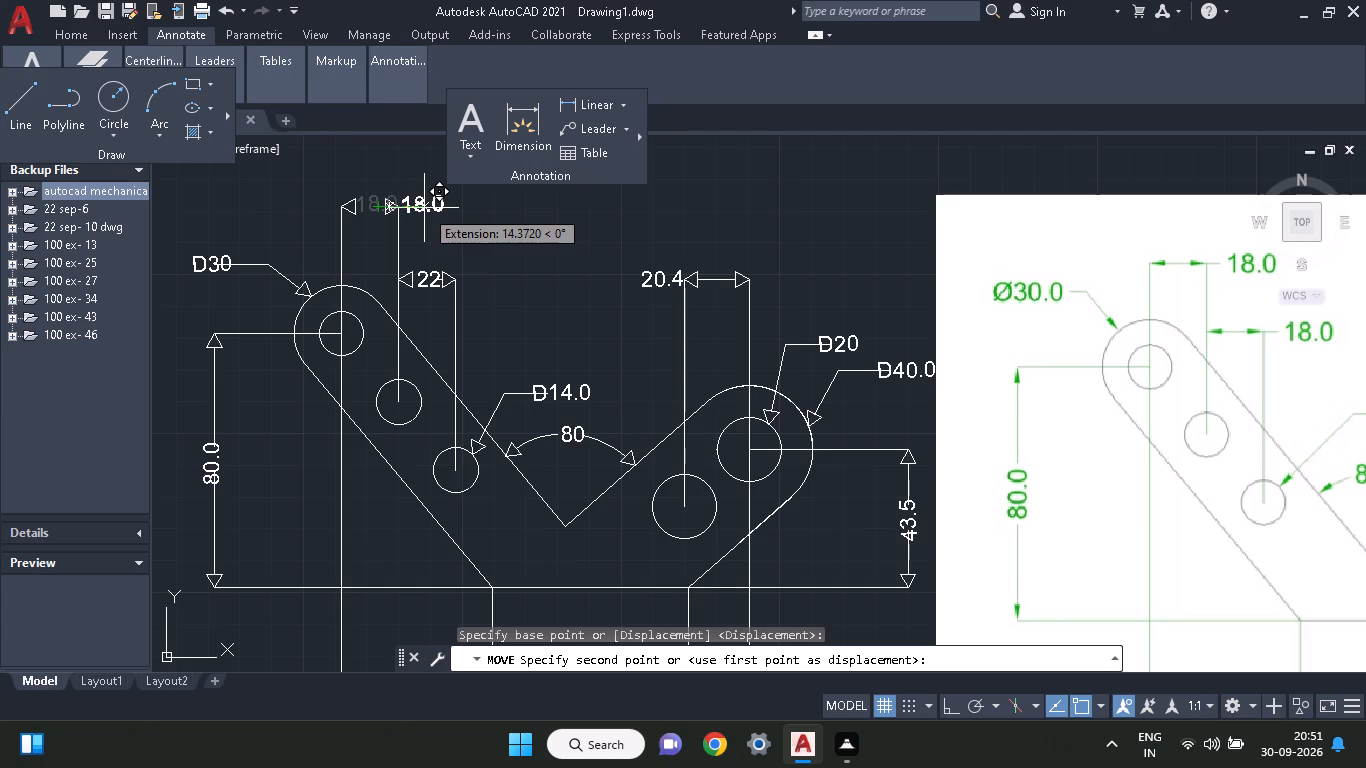
pyautogui.click(424, 208)
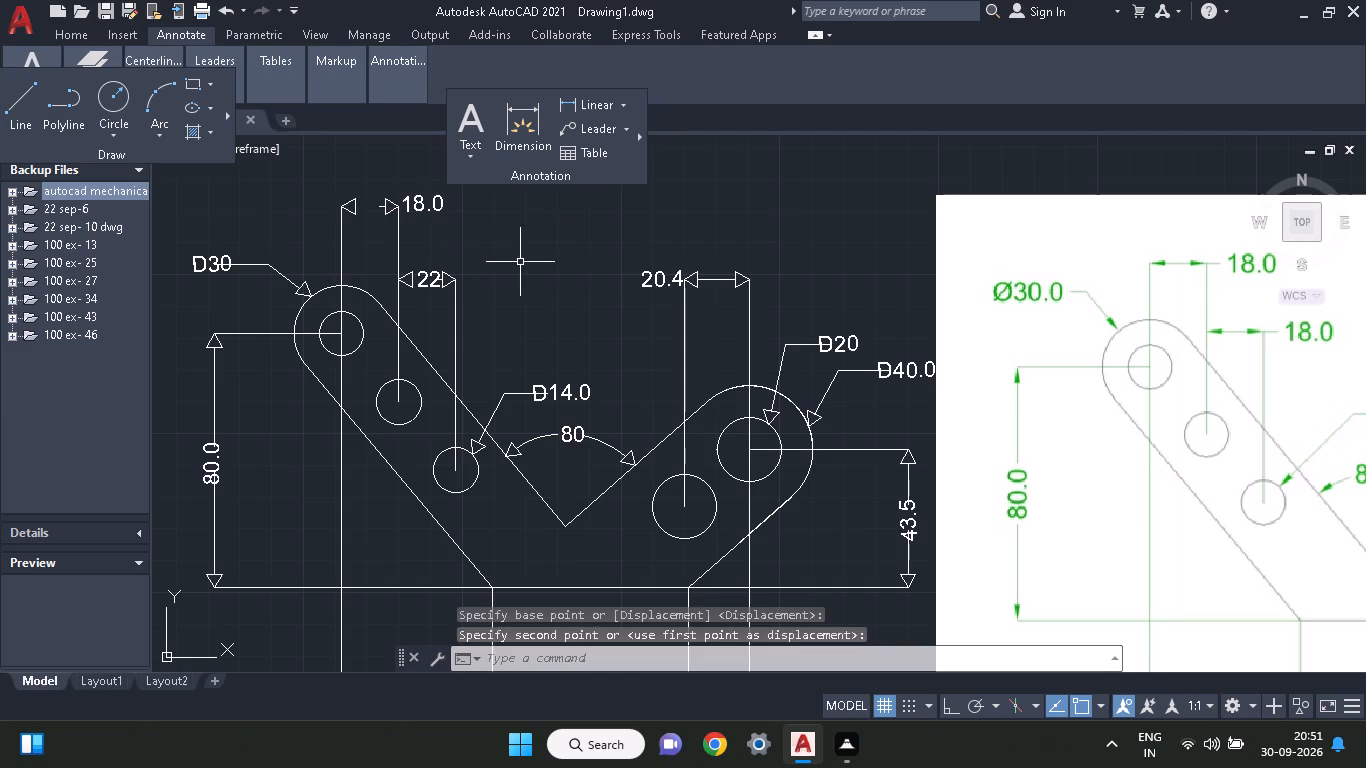
# Draw a horizontal line closing the gap between the two arrowheads of the upper 18.0 dimension.
pyautogui.moveTo(520, 262); pyautogui.dragTo(500, 262, button='middle')
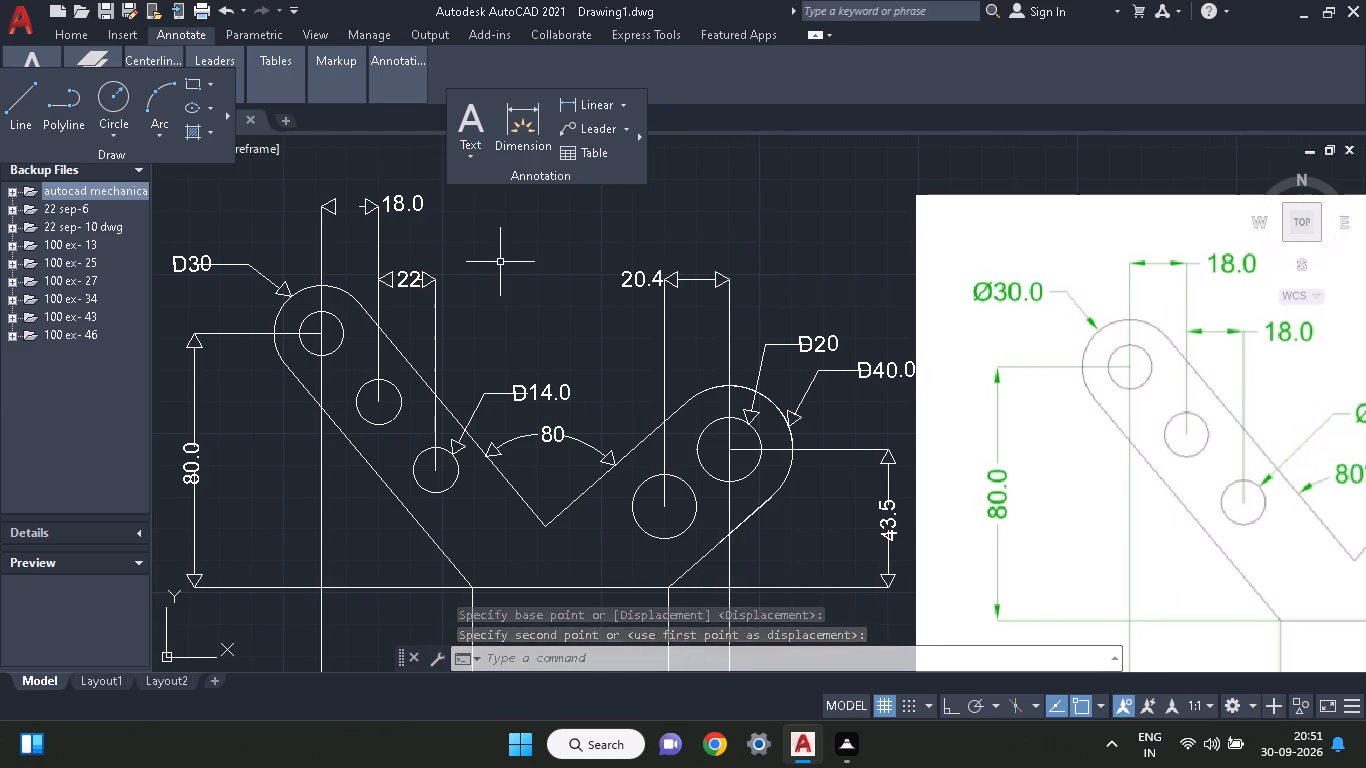
pyautogui.click(18, 105)
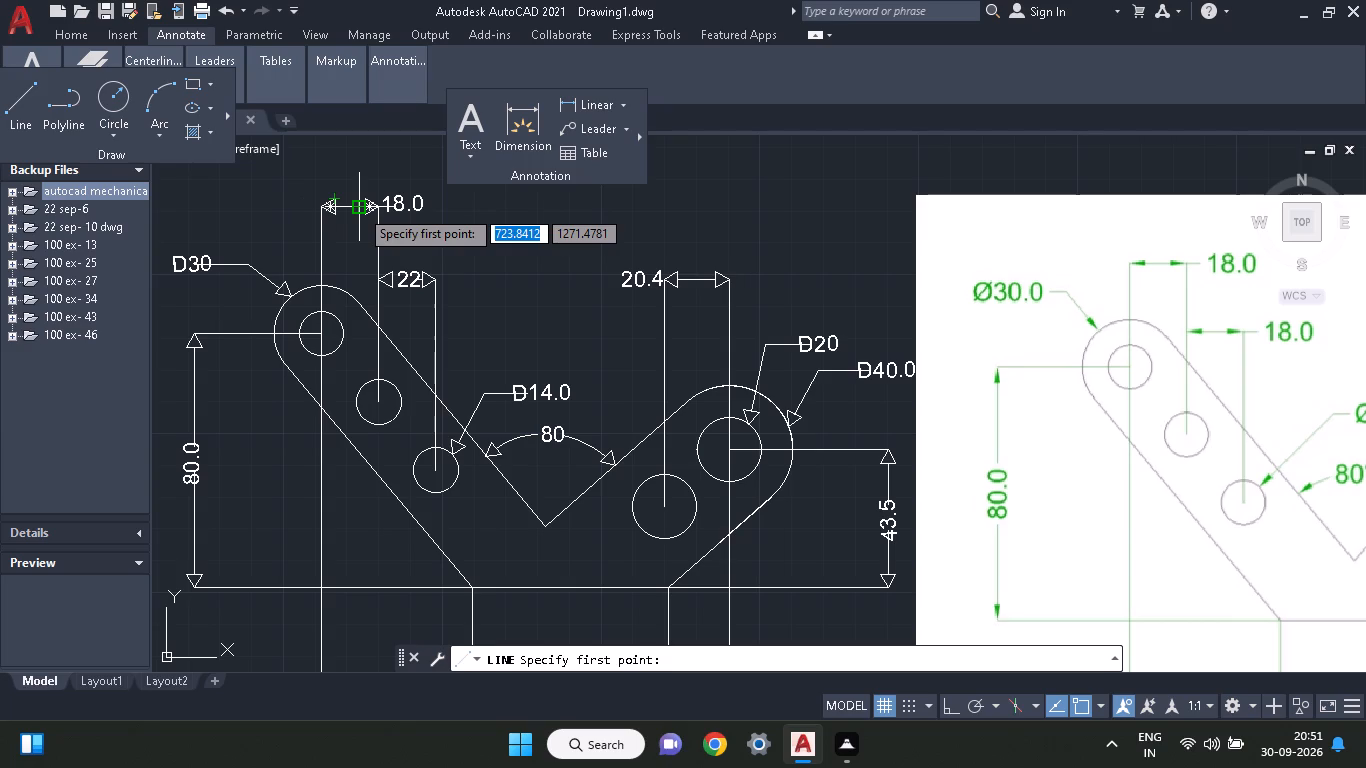
pyautogui.click(359, 208)
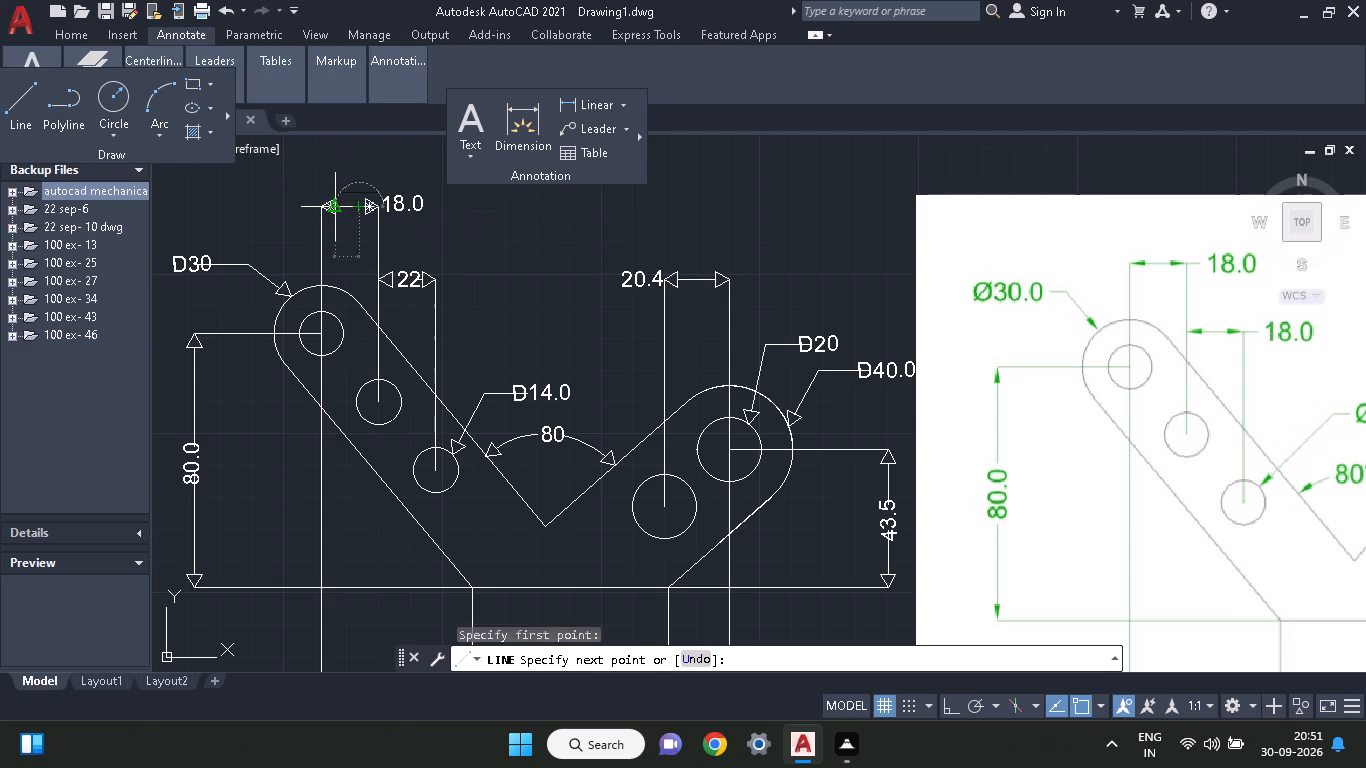
pyautogui.click(333, 208)
pyautogui.rightClick(324, 175)
pyautogui.click(330, 178)
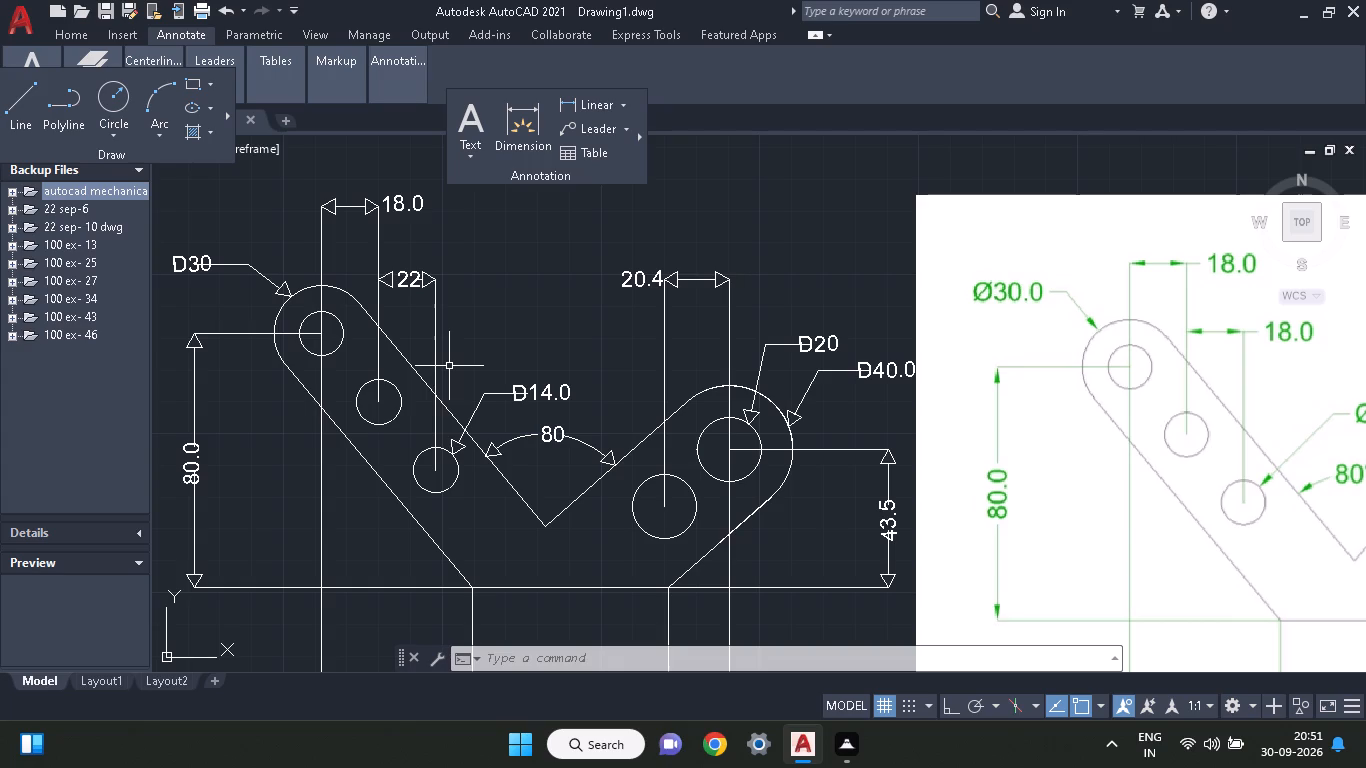
# Move the remaining 22 label just right of its dimension's right extension line, level with the dimension line.
pyautogui.click(411, 275)
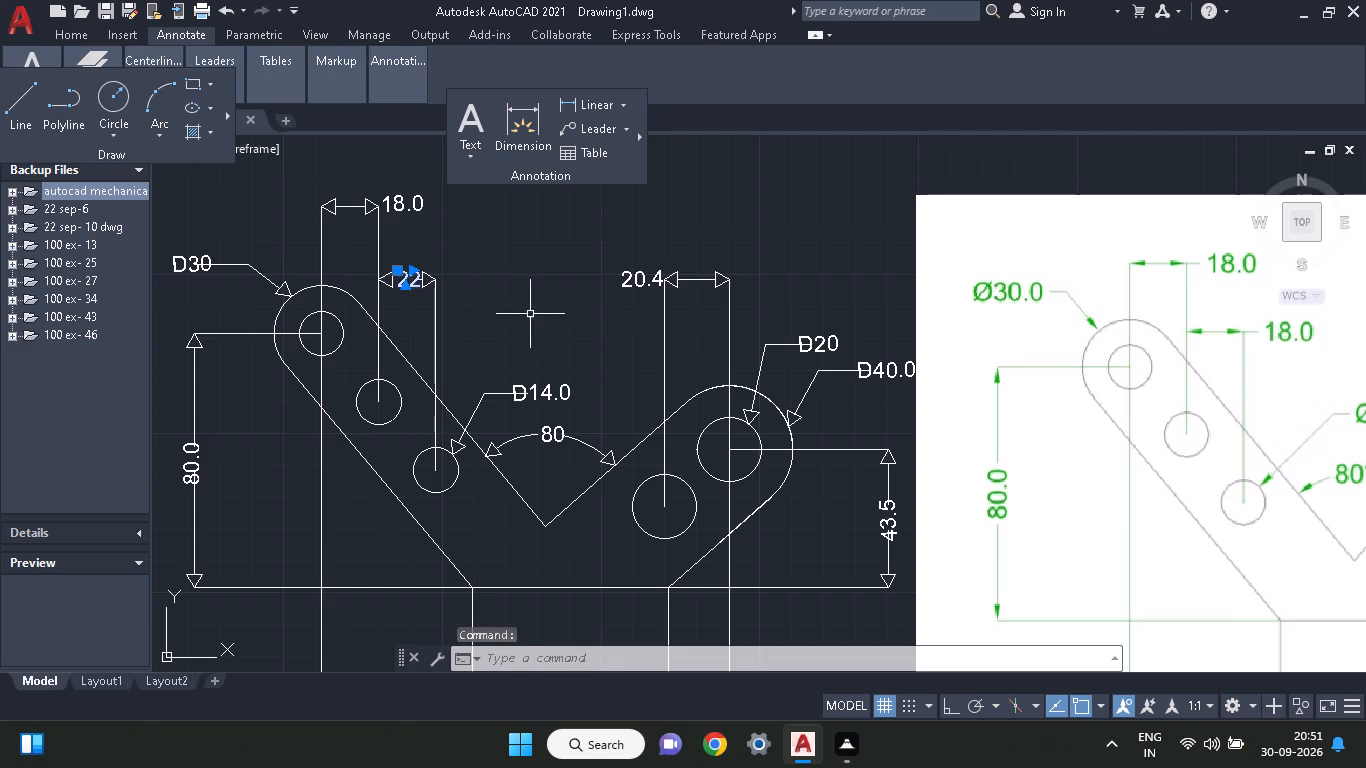
pyautogui.rightClick(529, 314)
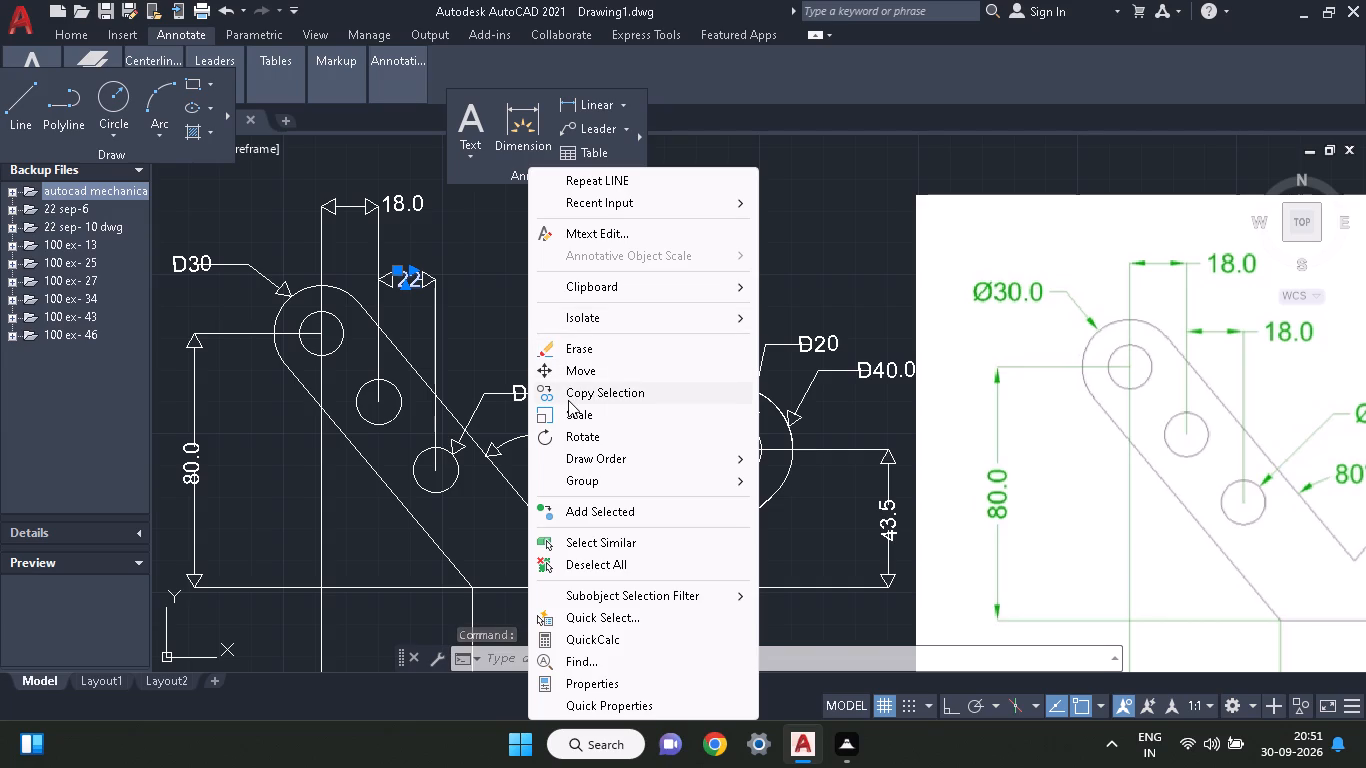
pyautogui.click(570, 371)
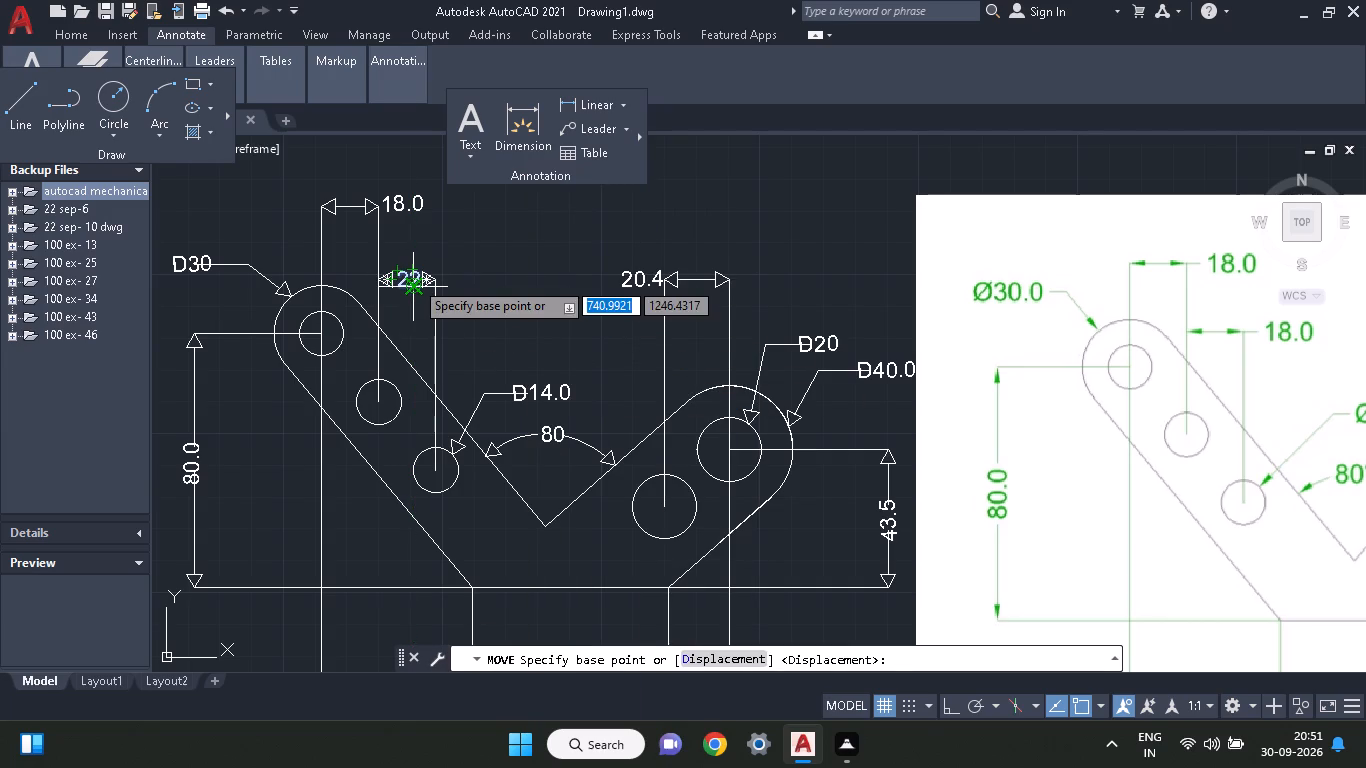
pyautogui.click(414, 280)
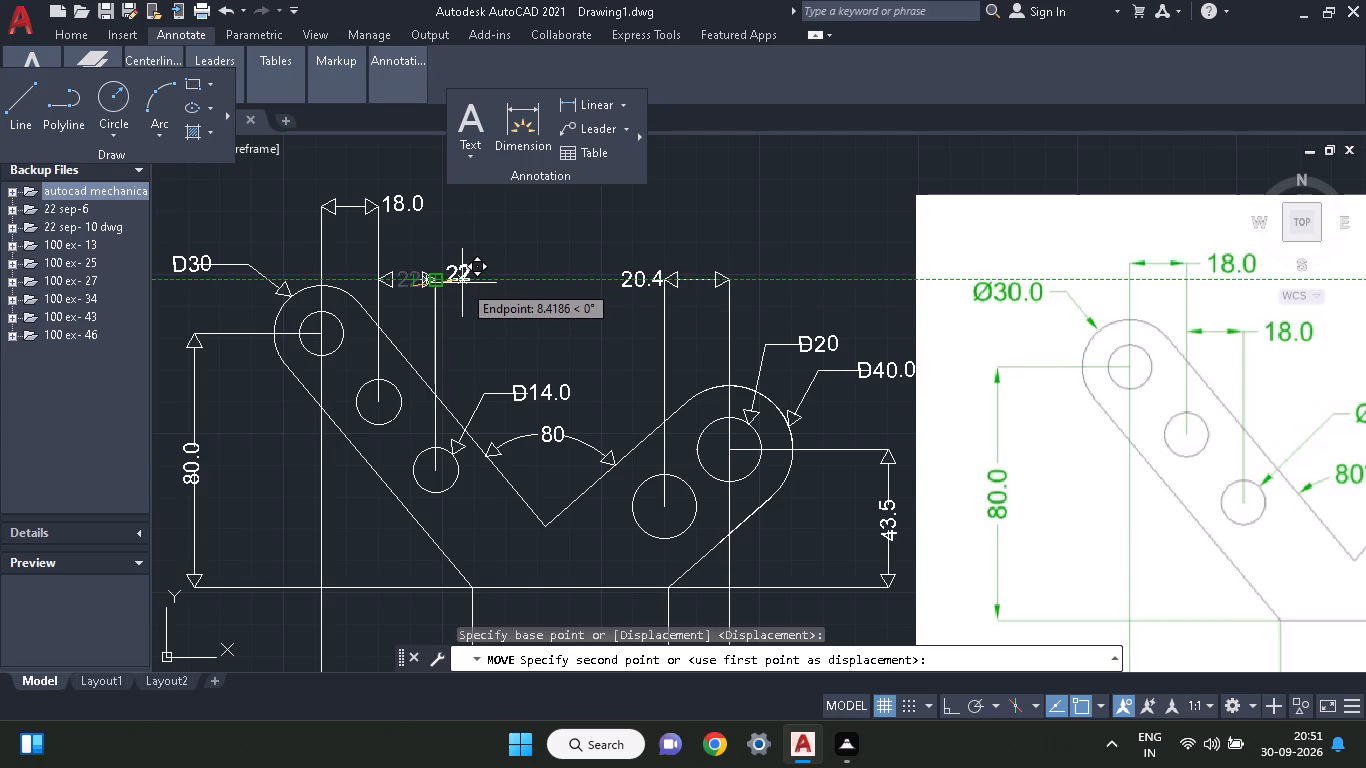
pyautogui.click(461, 286)
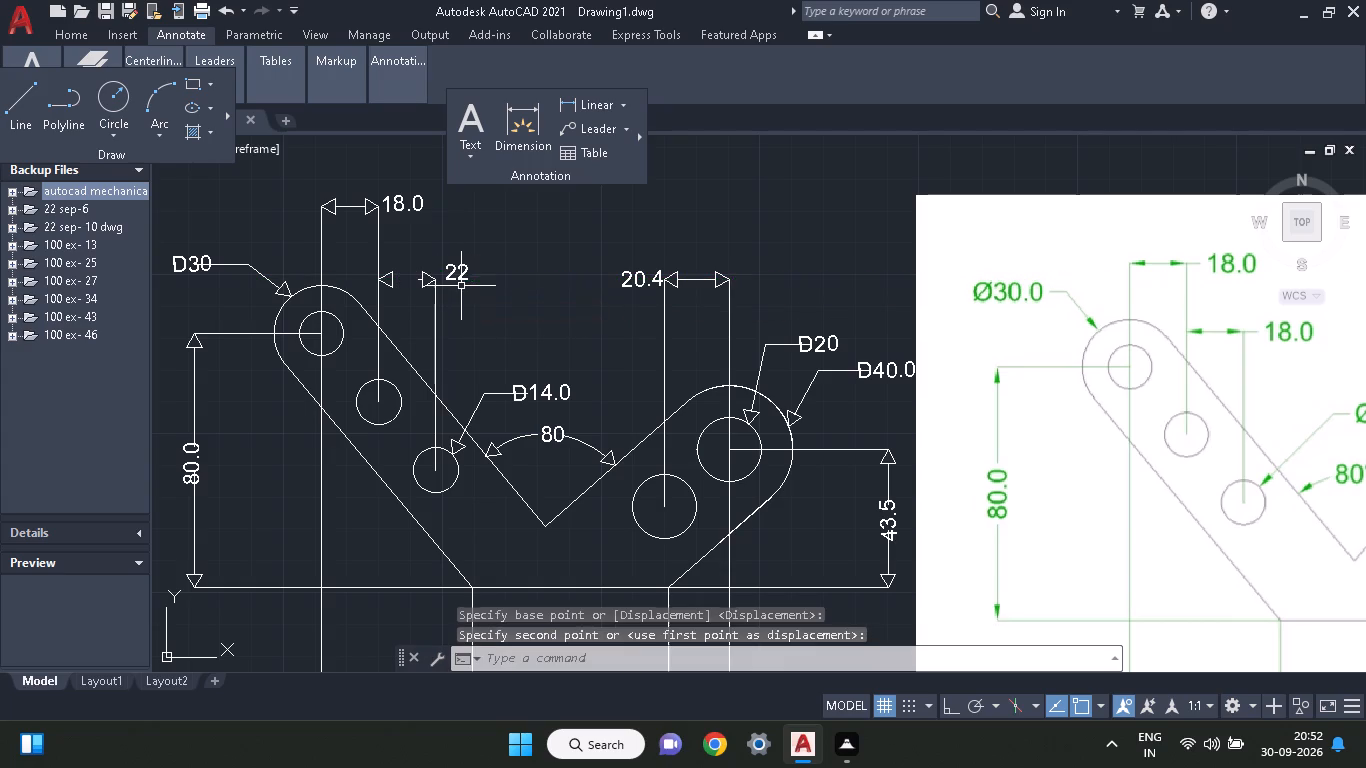
pyautogui.click(459, 267)
pyautogui.rightClick(474, 242)
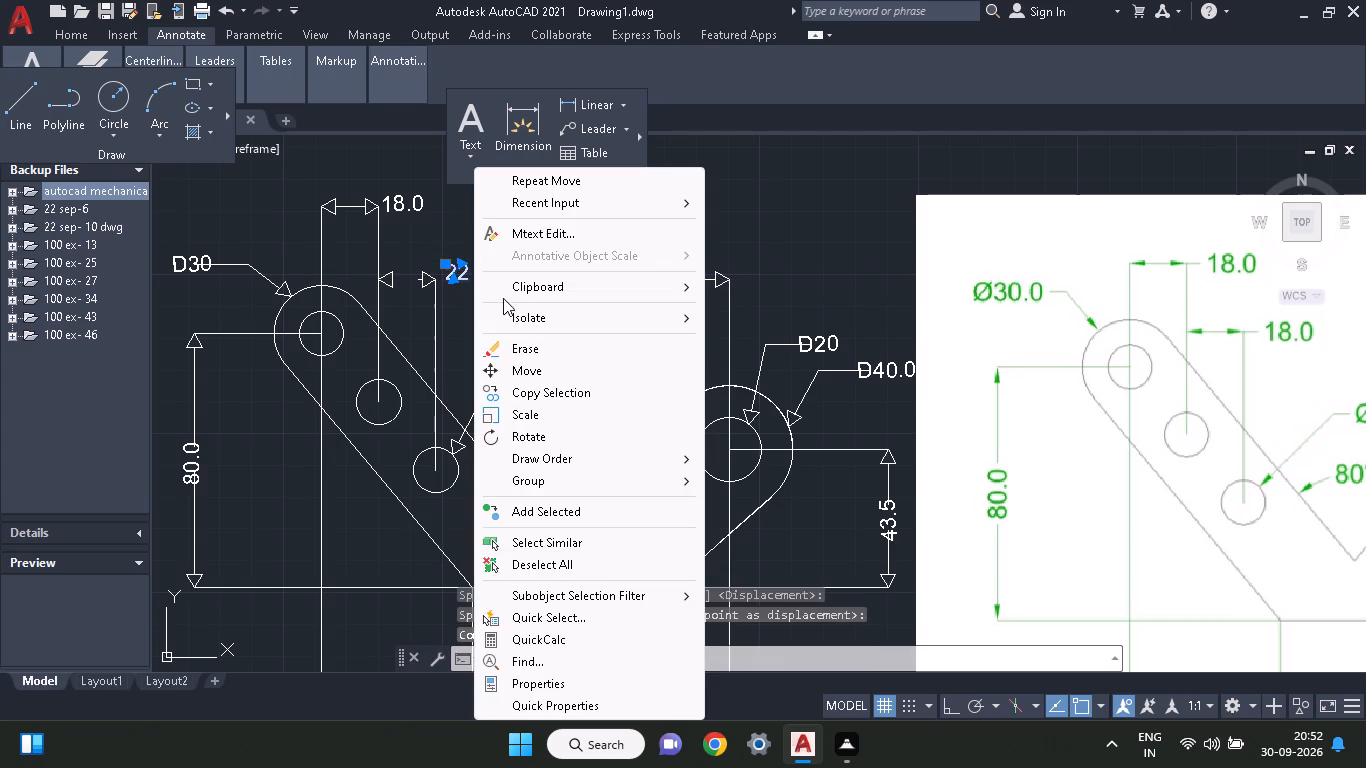
pyautogui.click(505, 360)
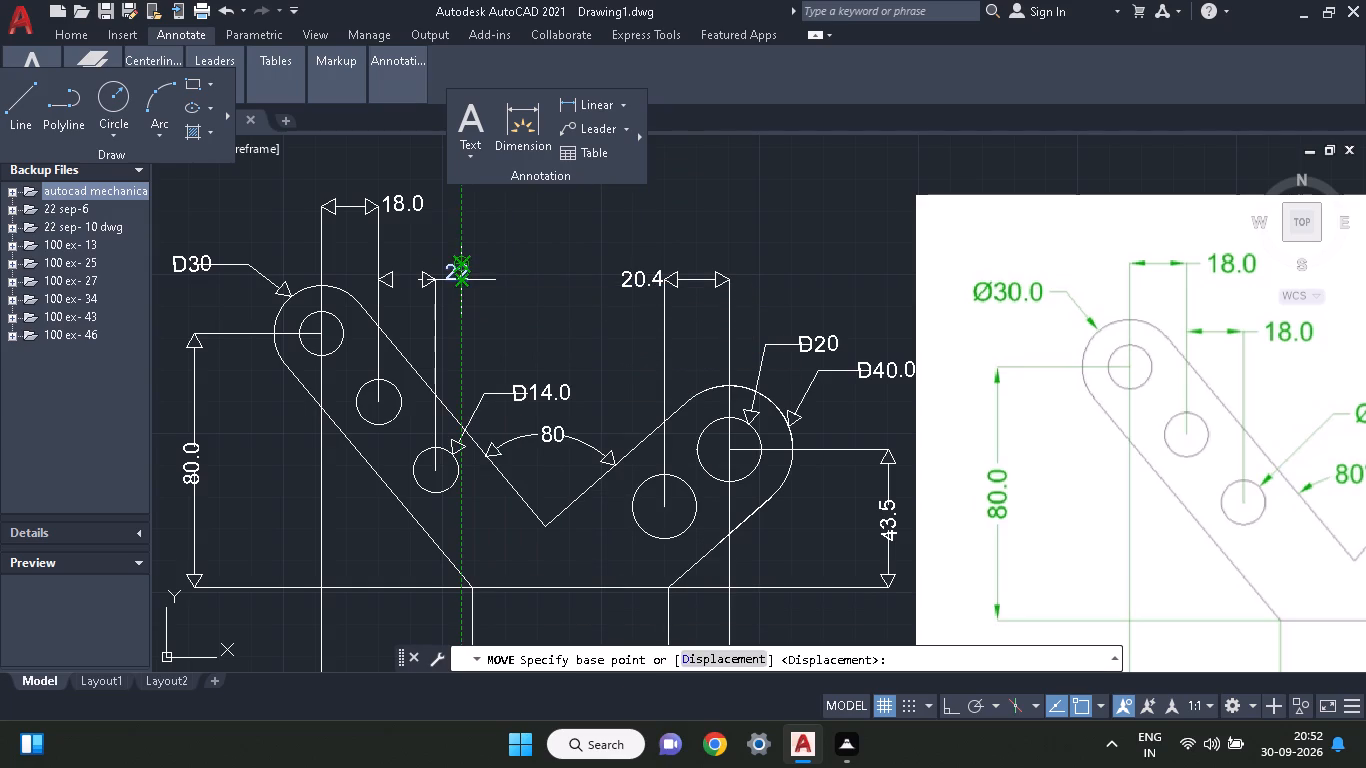
pyautogui.click(457, 273)
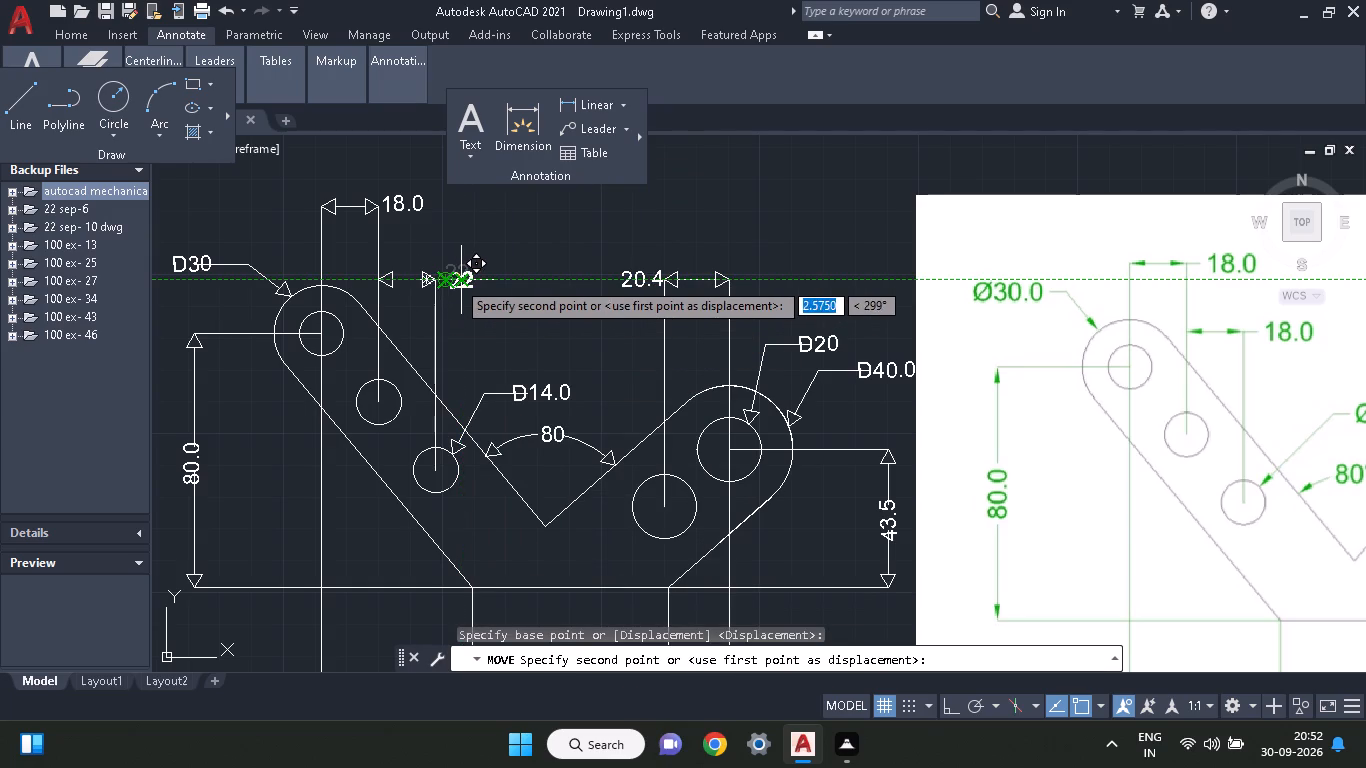
pyautogui.click(456, 280)
# Change the text of the moved 22 label on the lower dimension of the left arm to 18.0.
pyautogui.doubleClick(460, 286)
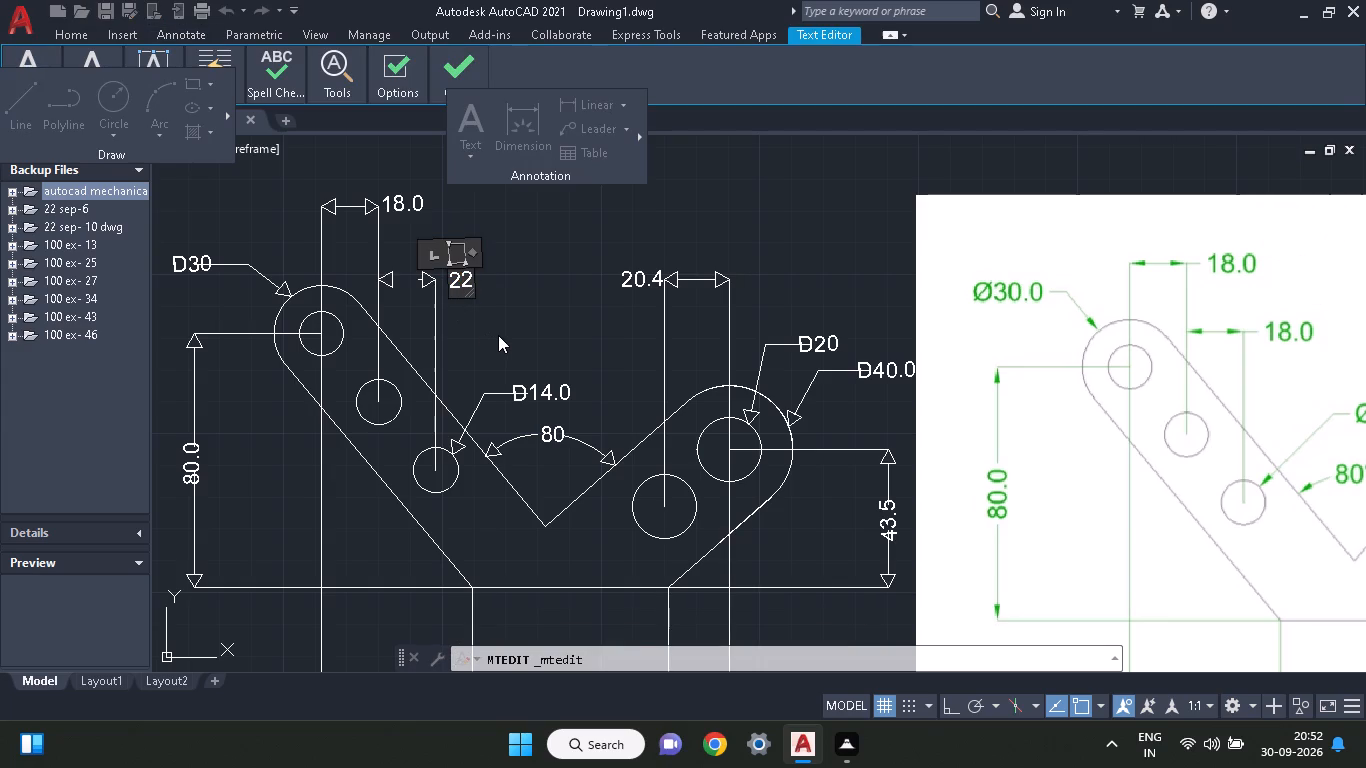
pyautogui.press('Right')
pyautogui.press('BackSpace')
pyautogui.press('BackSpace')
pyautogui.write('18.0')
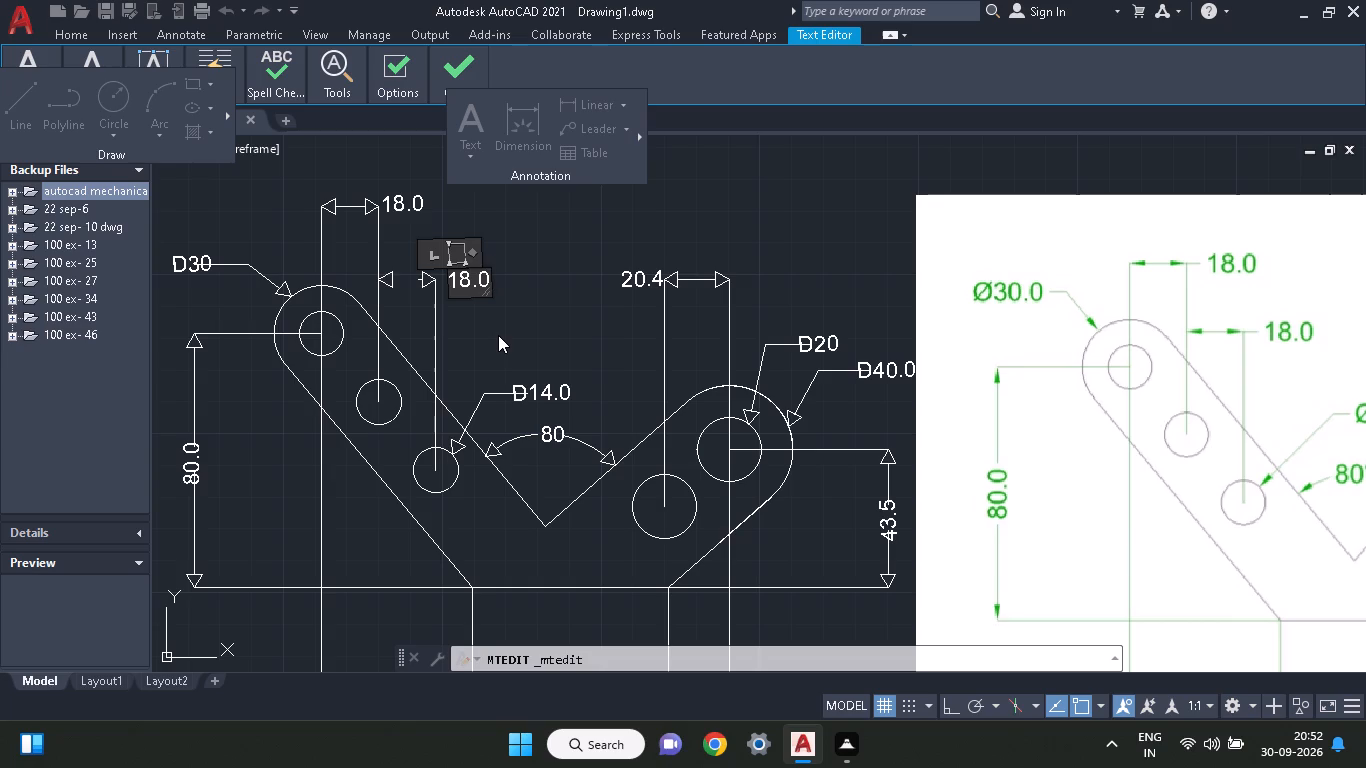
pyautogui.click(504, 339)
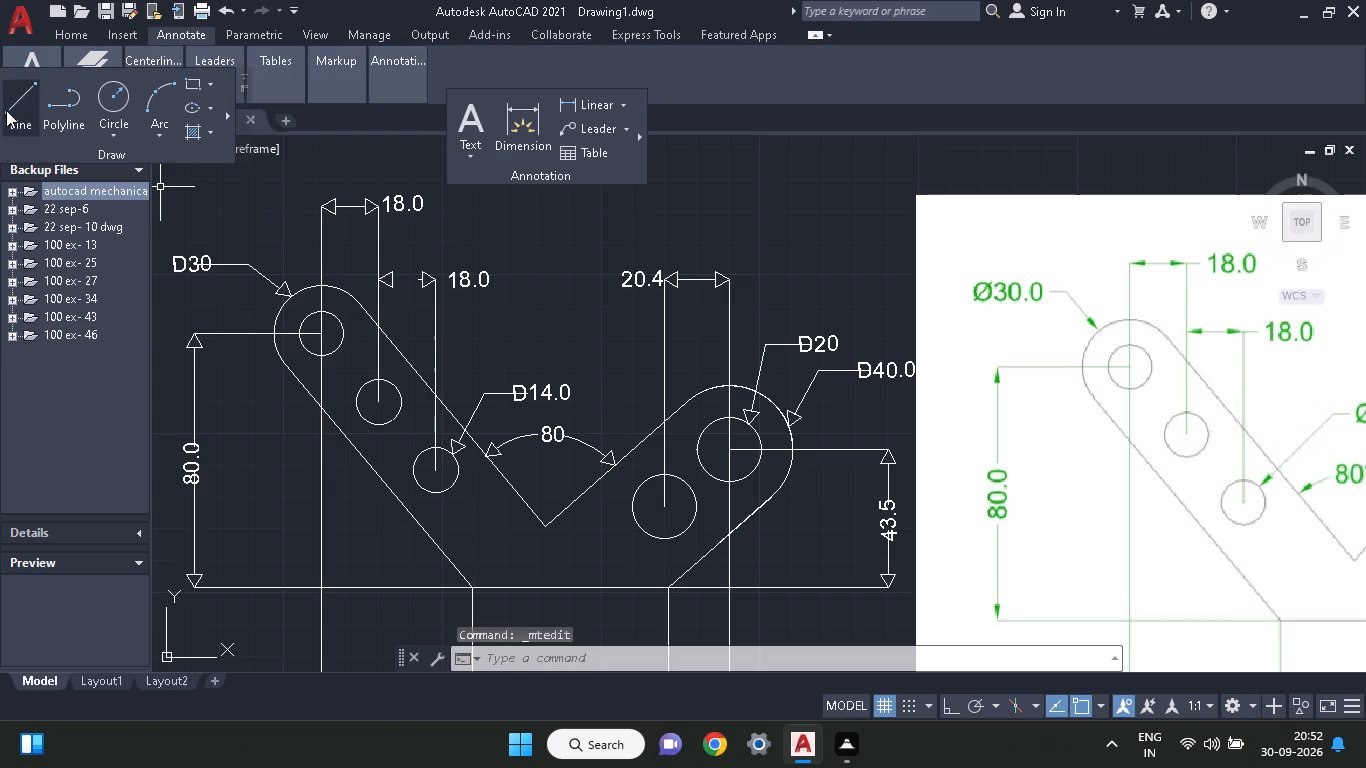
# Draw a horizontal line closing the gap between the two arrowheads of the lower 18.0 dimension.
pyautogui.click(6, 110)
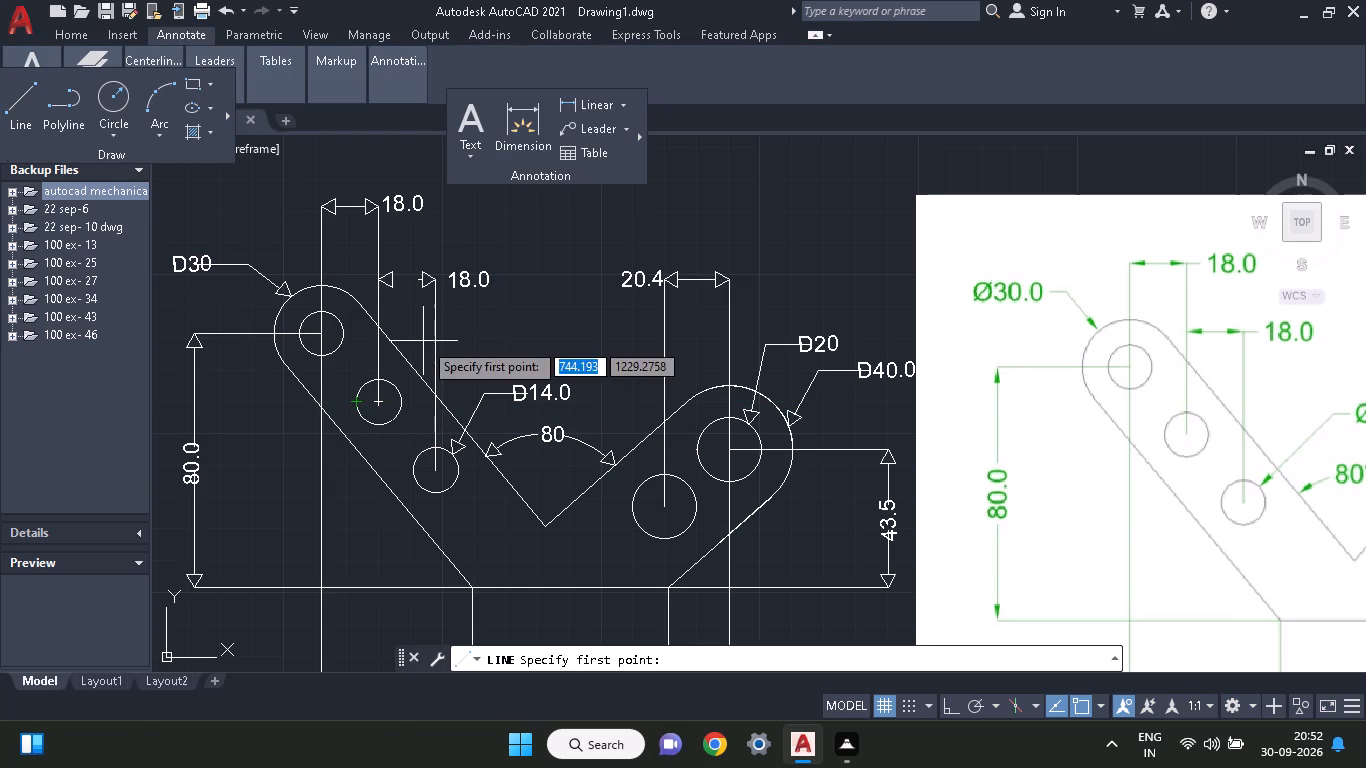
pyautogui.click(415, 283)
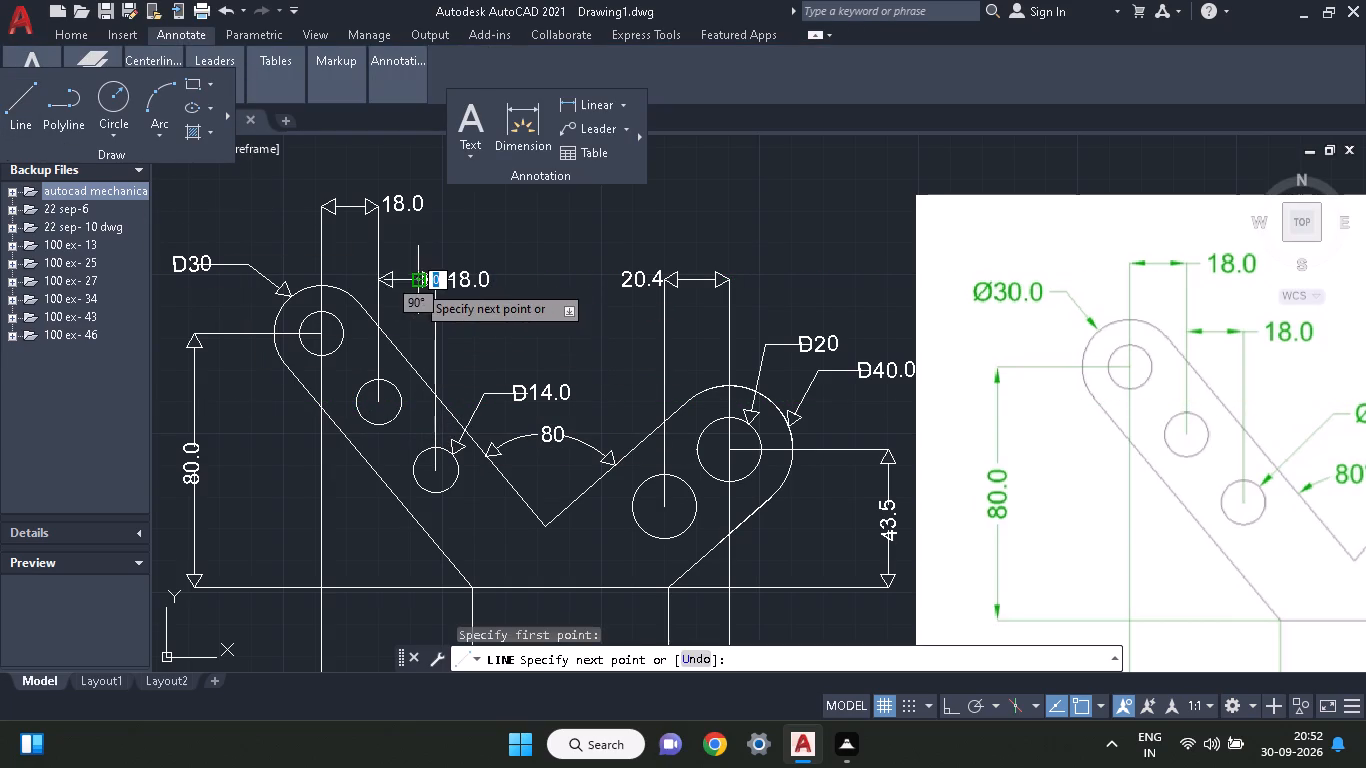
pyautogui.click(393, 284)
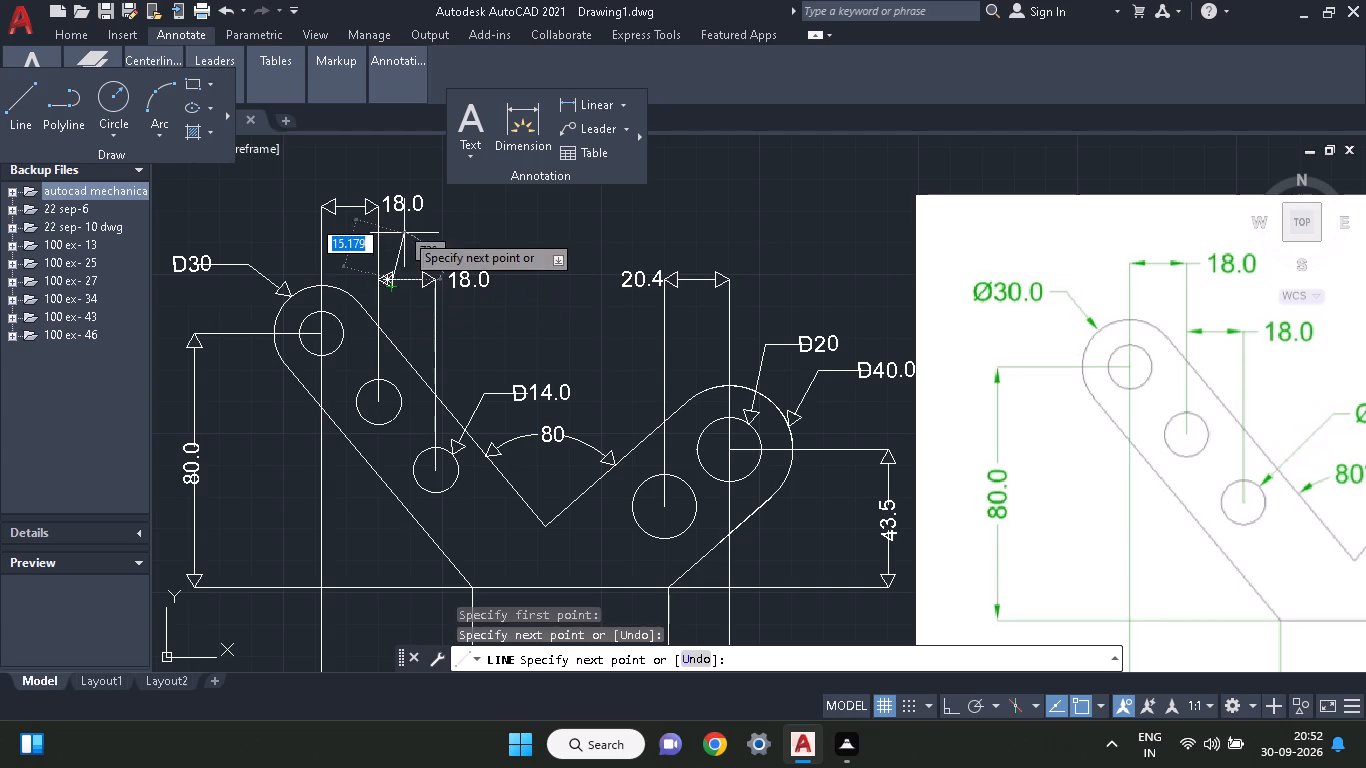
pyautogui.rightClick(405, 224)
pyautogui.click(423, 238)
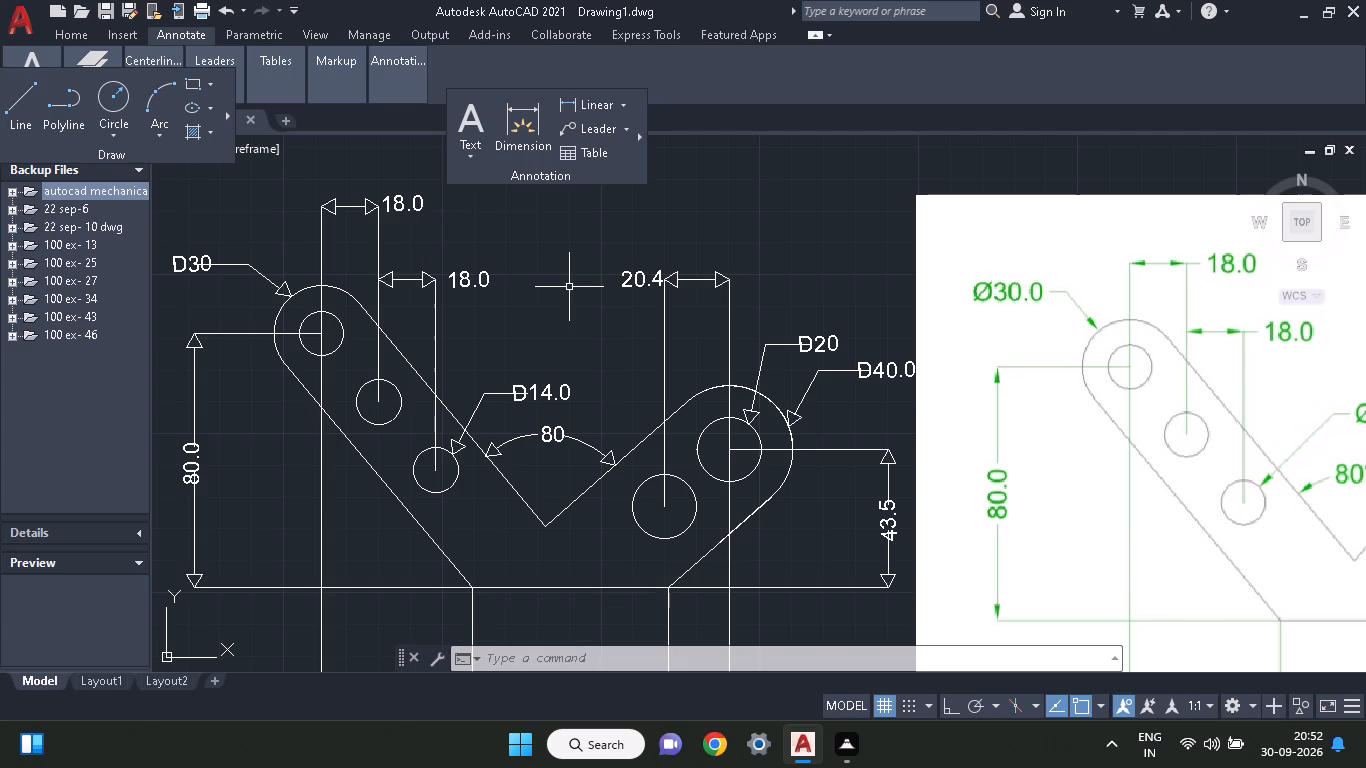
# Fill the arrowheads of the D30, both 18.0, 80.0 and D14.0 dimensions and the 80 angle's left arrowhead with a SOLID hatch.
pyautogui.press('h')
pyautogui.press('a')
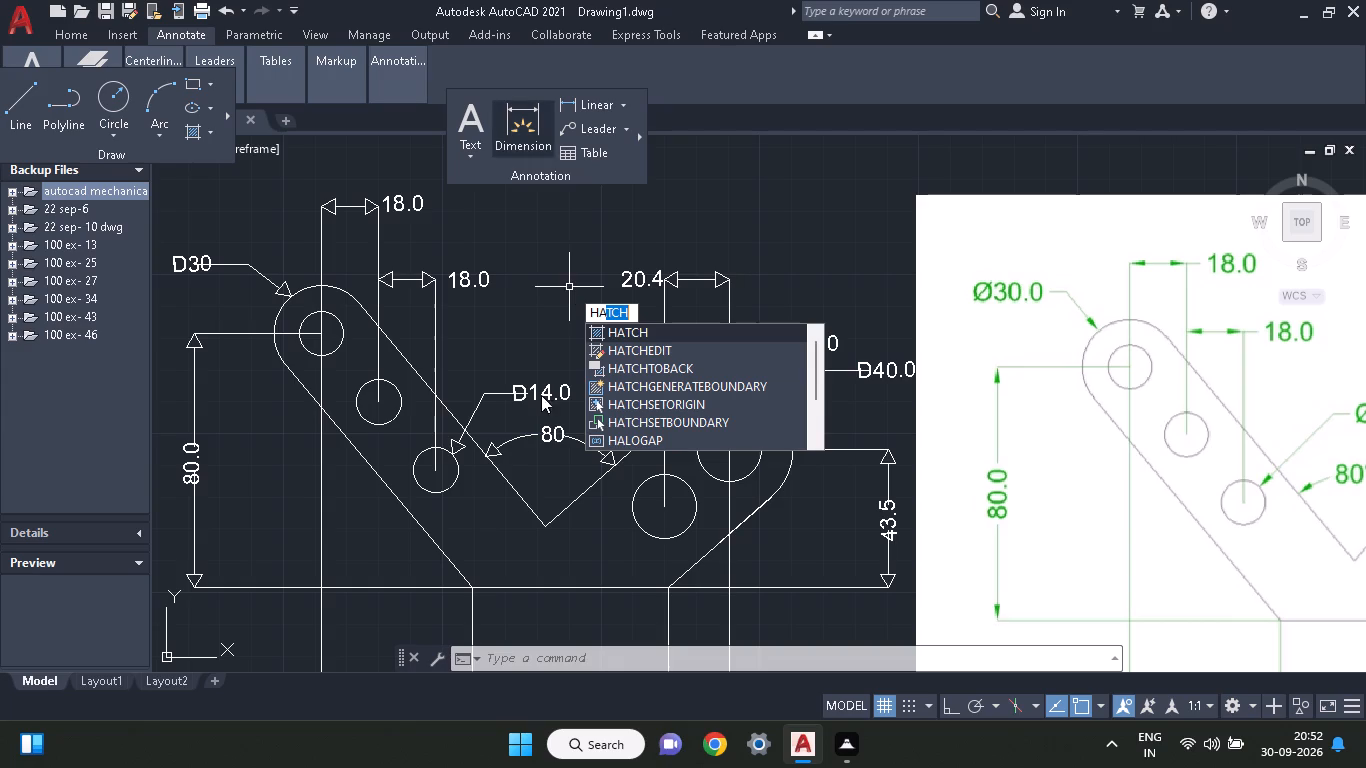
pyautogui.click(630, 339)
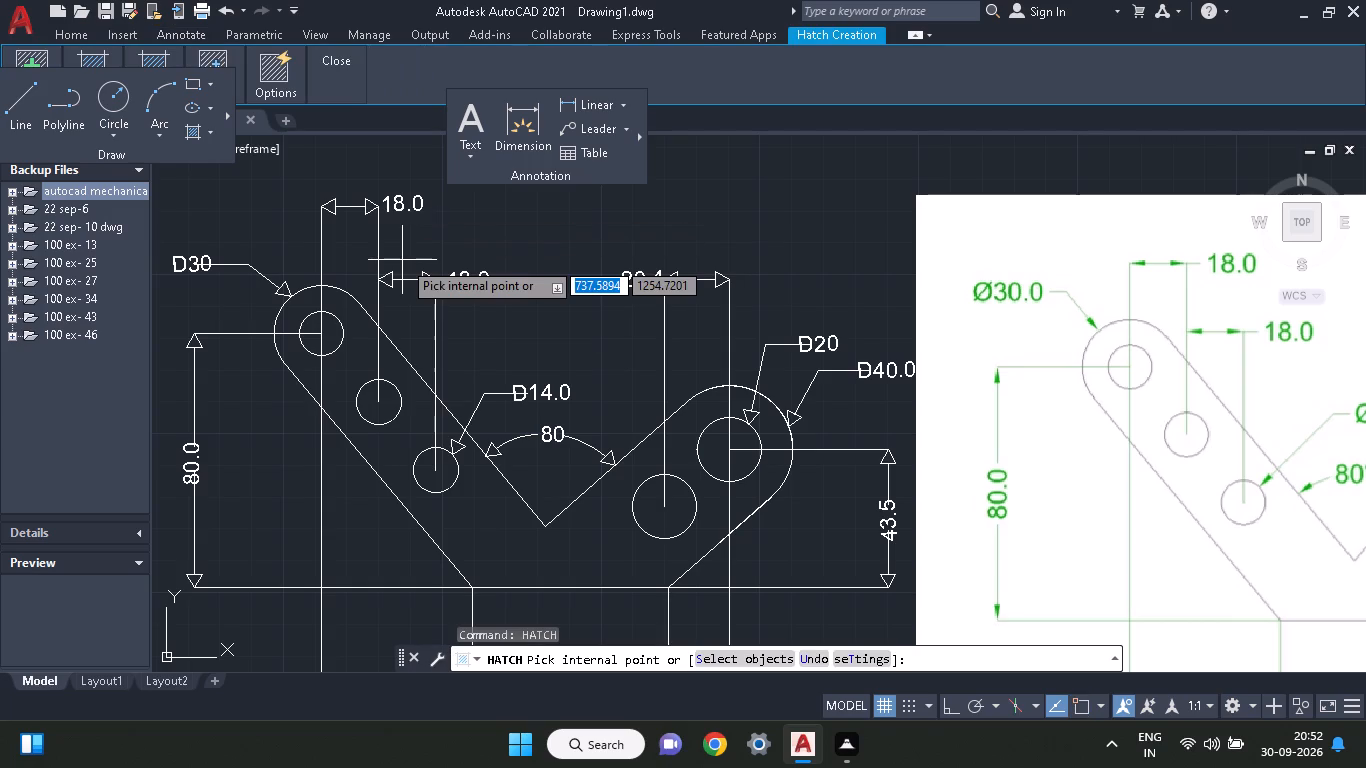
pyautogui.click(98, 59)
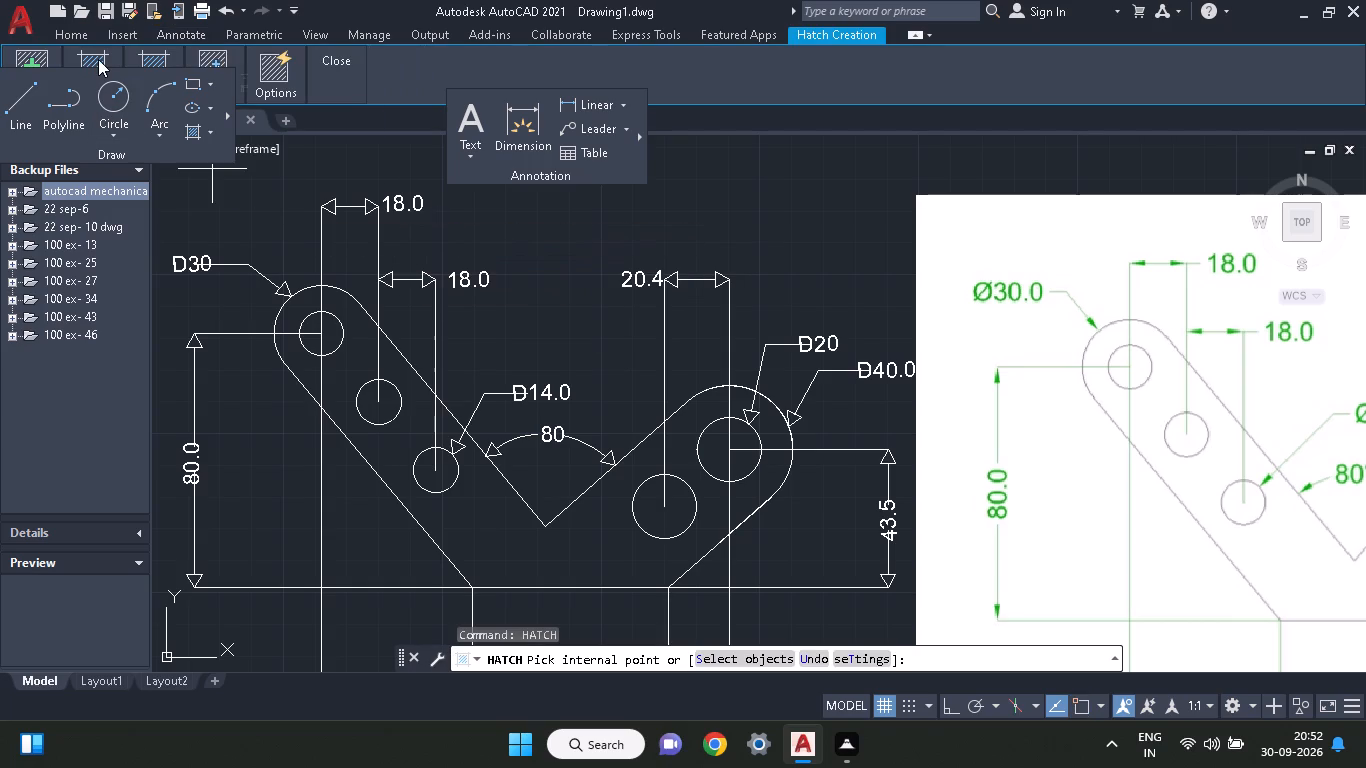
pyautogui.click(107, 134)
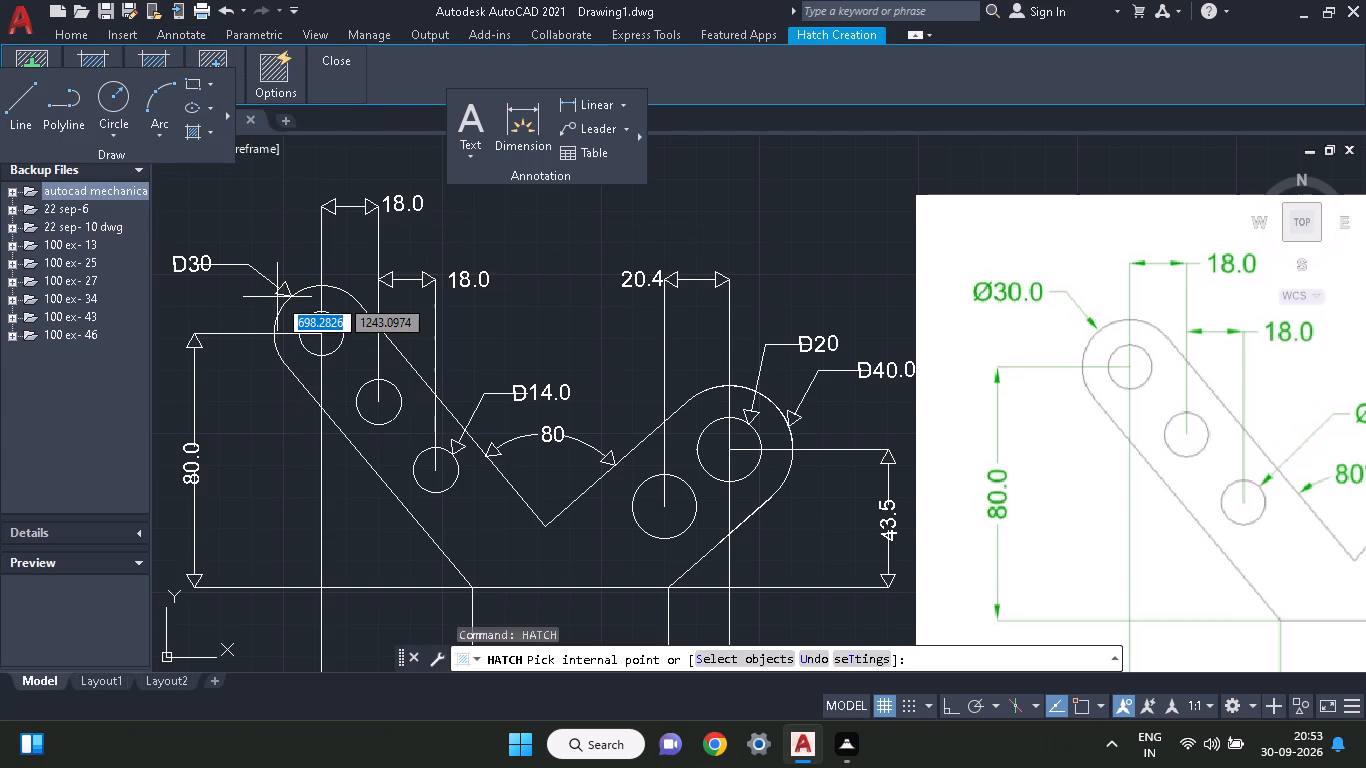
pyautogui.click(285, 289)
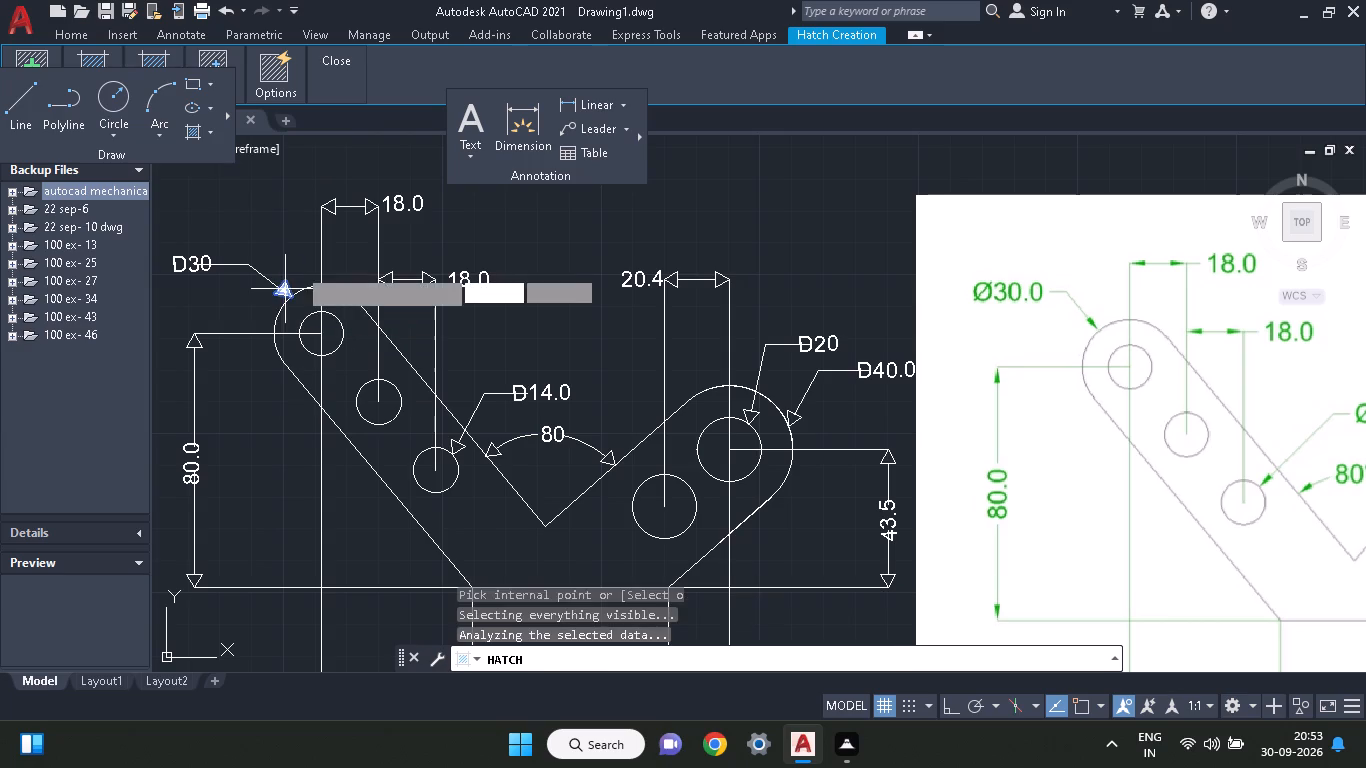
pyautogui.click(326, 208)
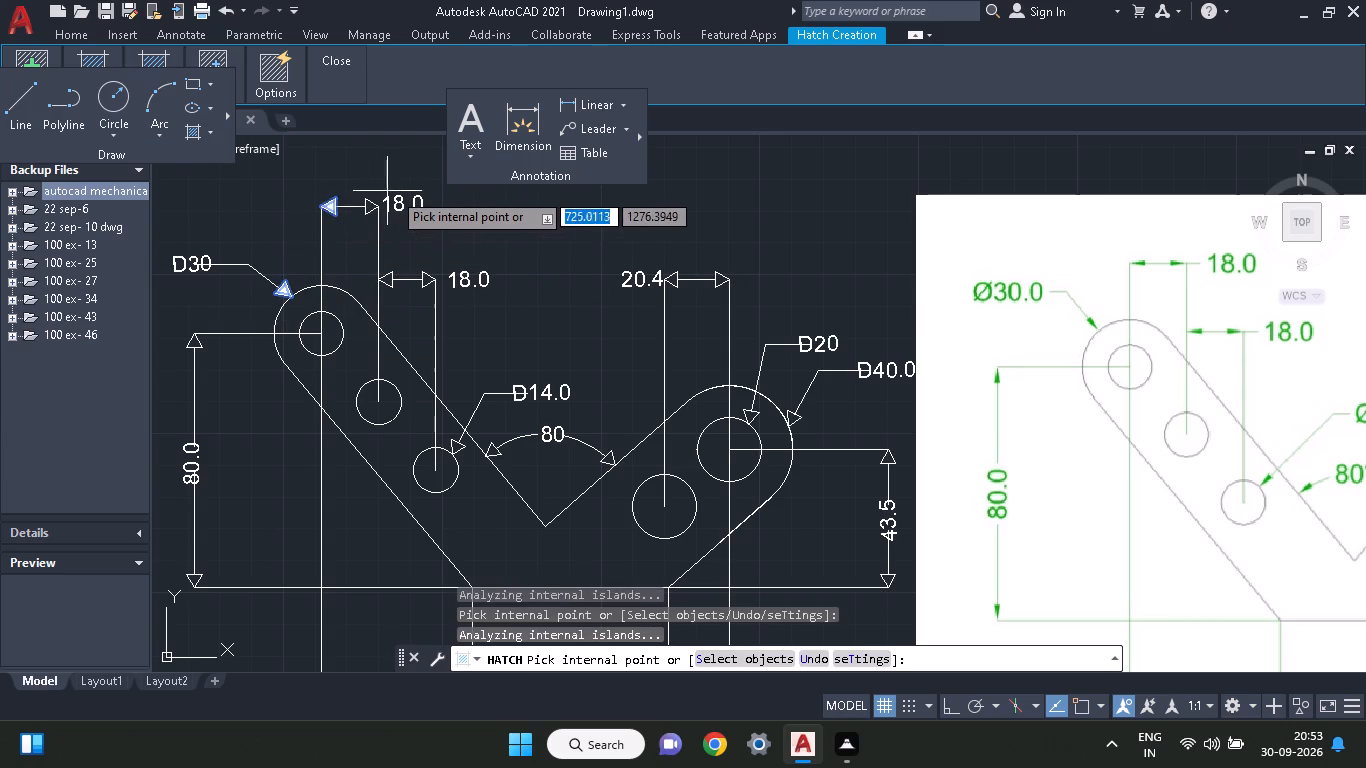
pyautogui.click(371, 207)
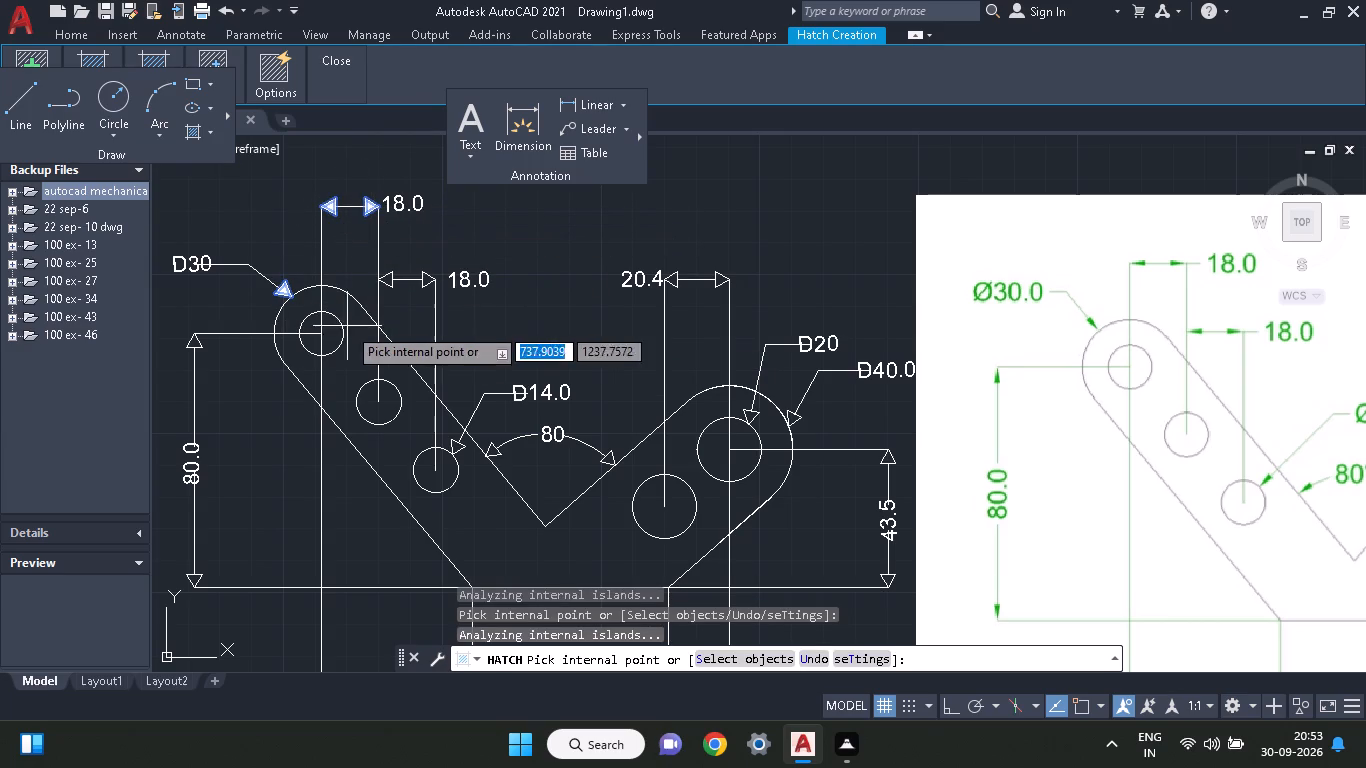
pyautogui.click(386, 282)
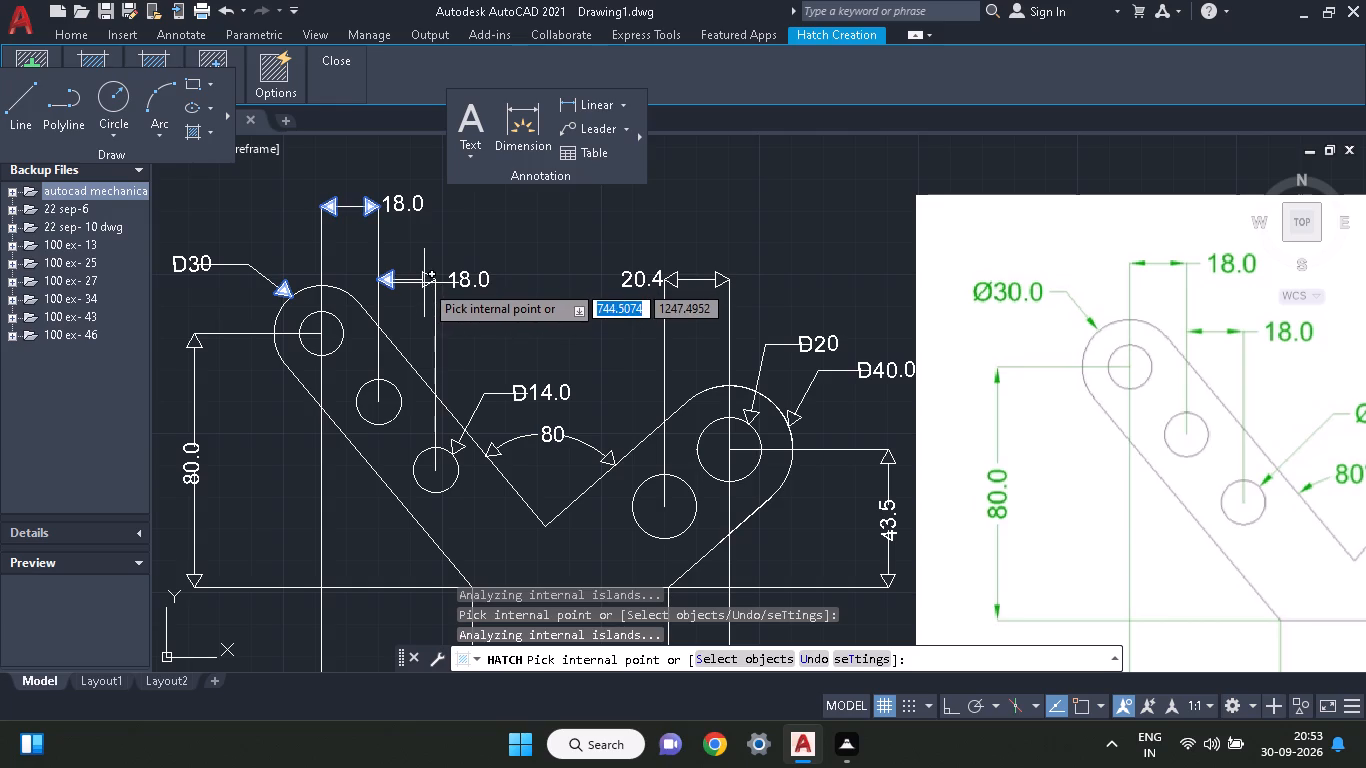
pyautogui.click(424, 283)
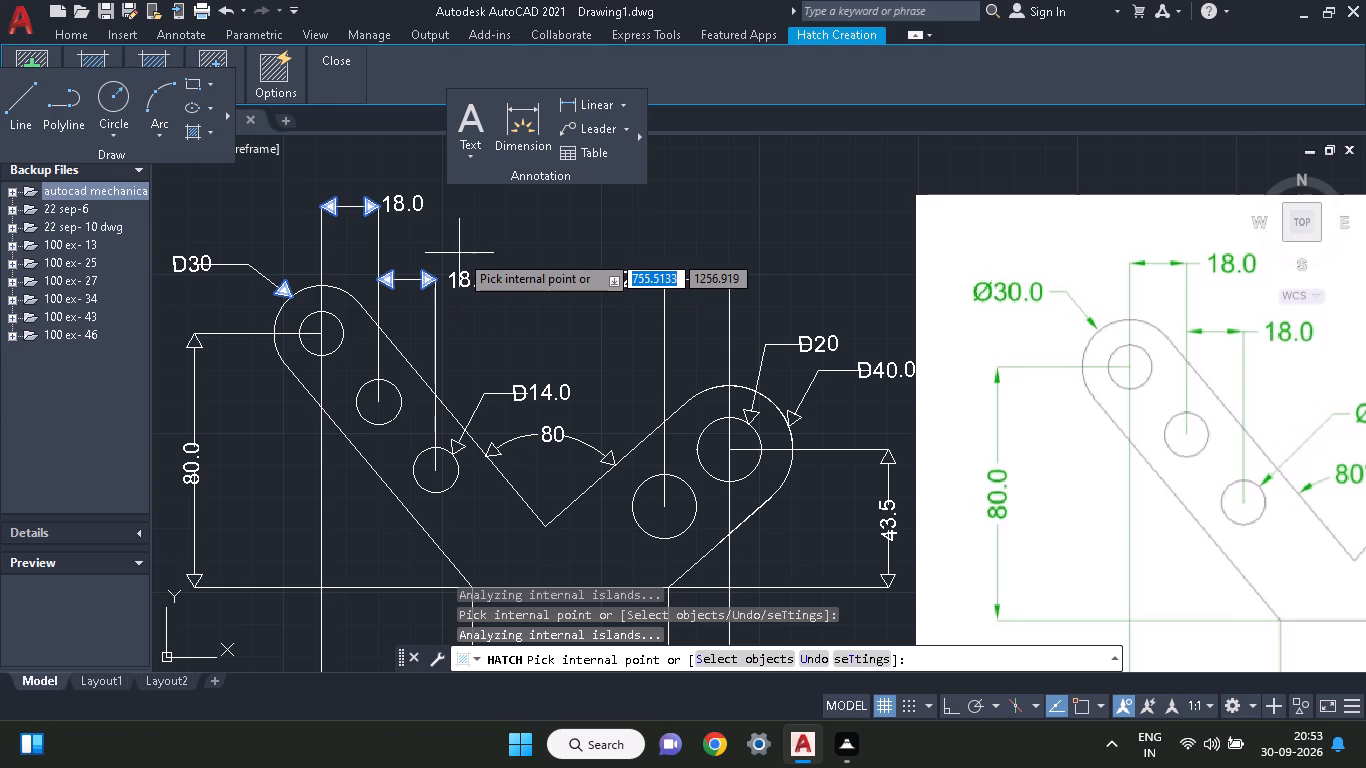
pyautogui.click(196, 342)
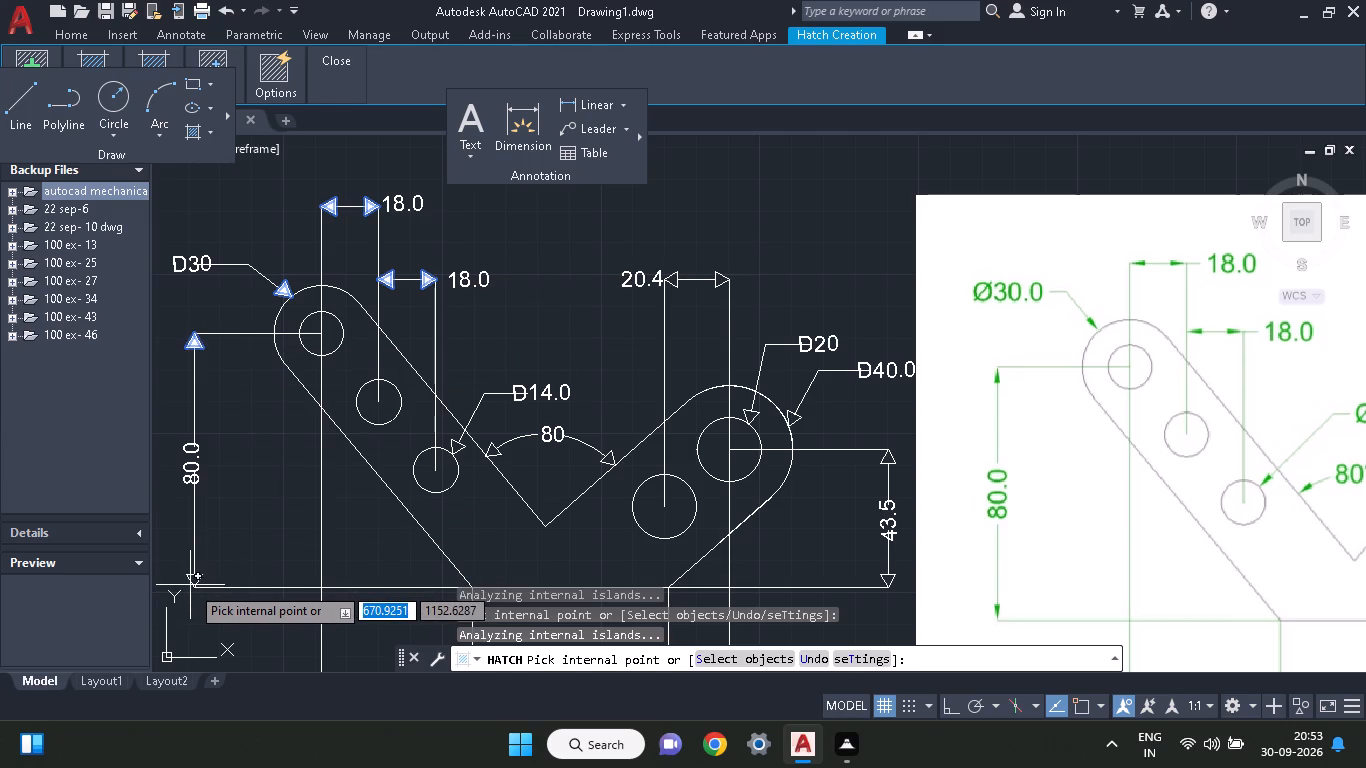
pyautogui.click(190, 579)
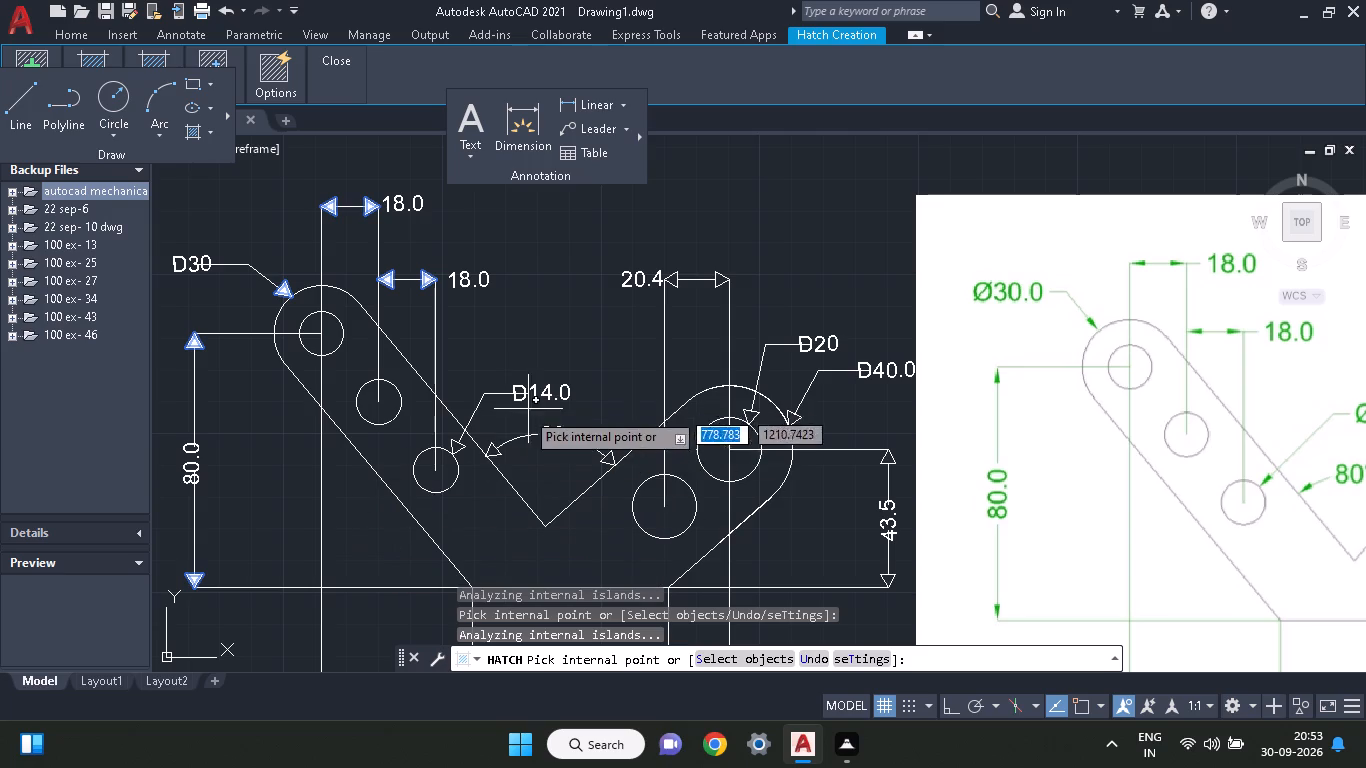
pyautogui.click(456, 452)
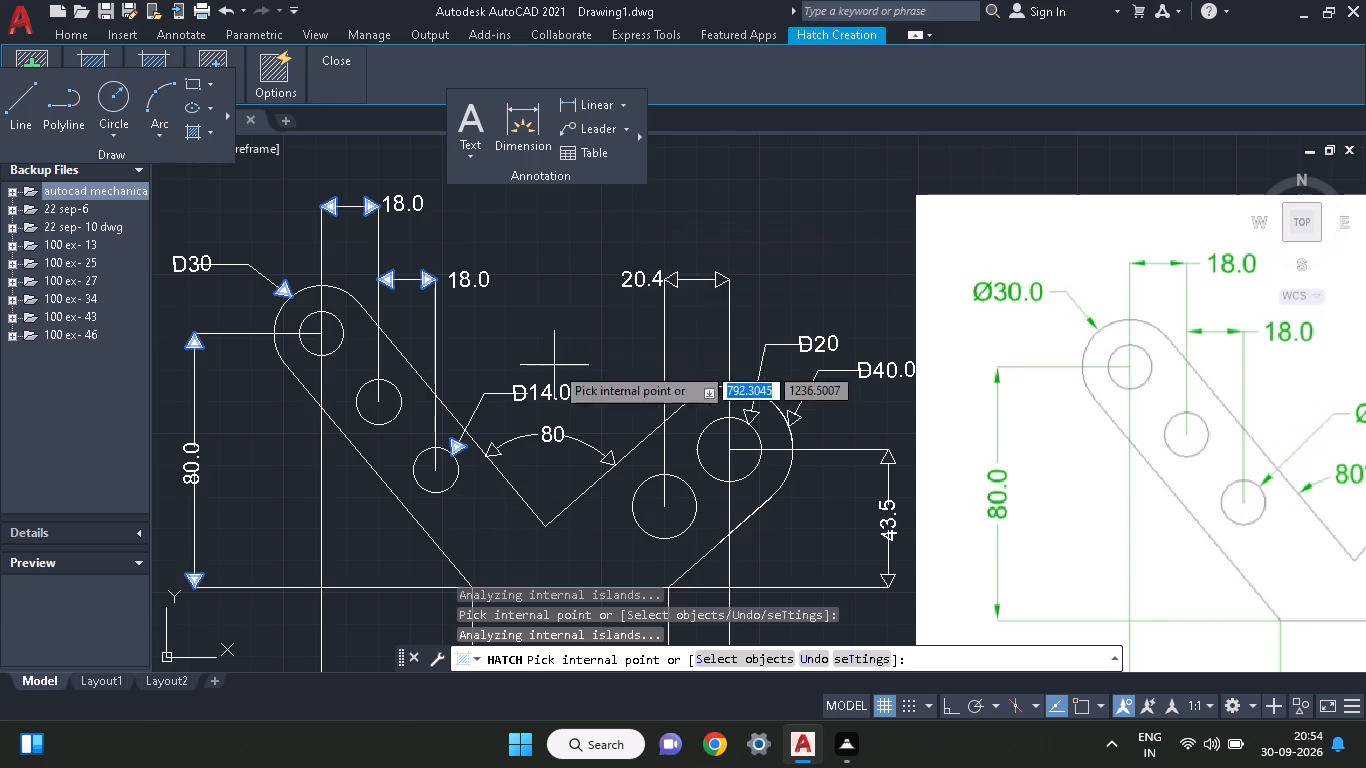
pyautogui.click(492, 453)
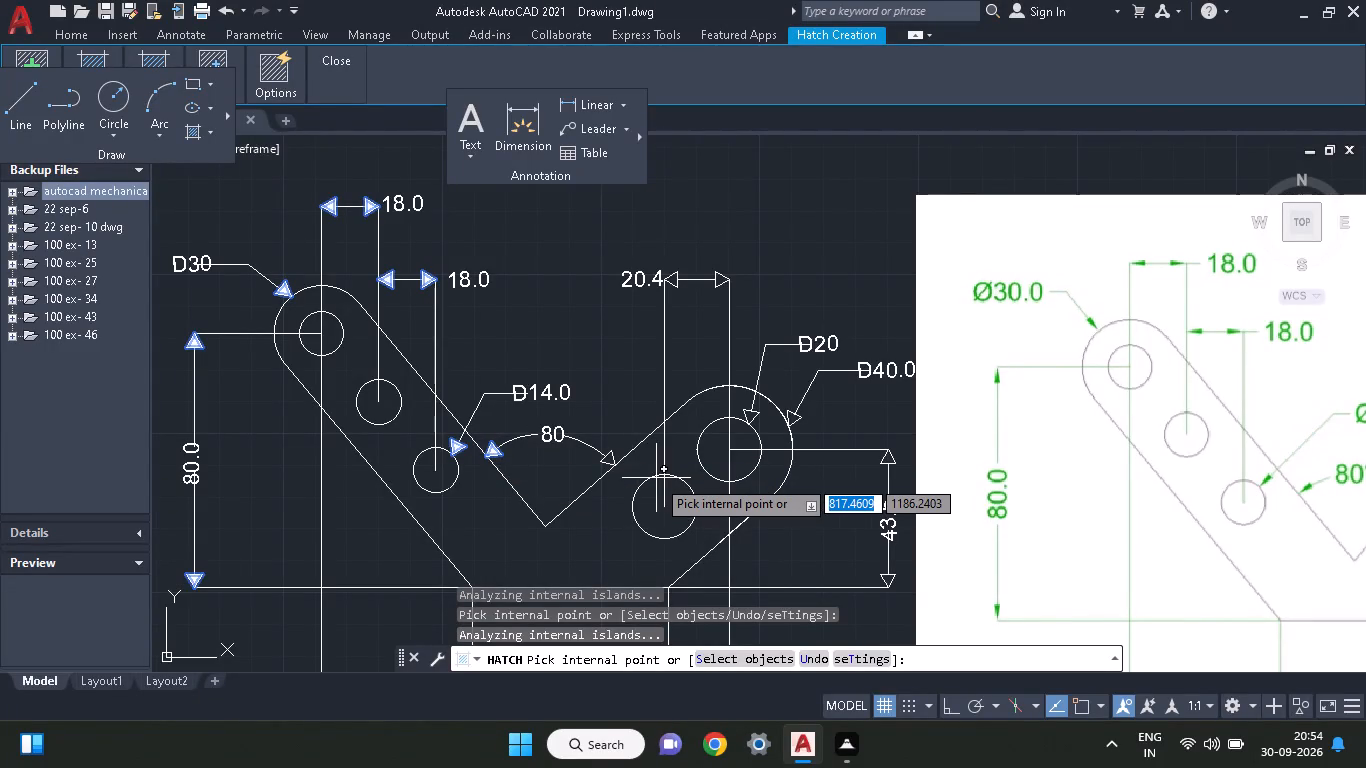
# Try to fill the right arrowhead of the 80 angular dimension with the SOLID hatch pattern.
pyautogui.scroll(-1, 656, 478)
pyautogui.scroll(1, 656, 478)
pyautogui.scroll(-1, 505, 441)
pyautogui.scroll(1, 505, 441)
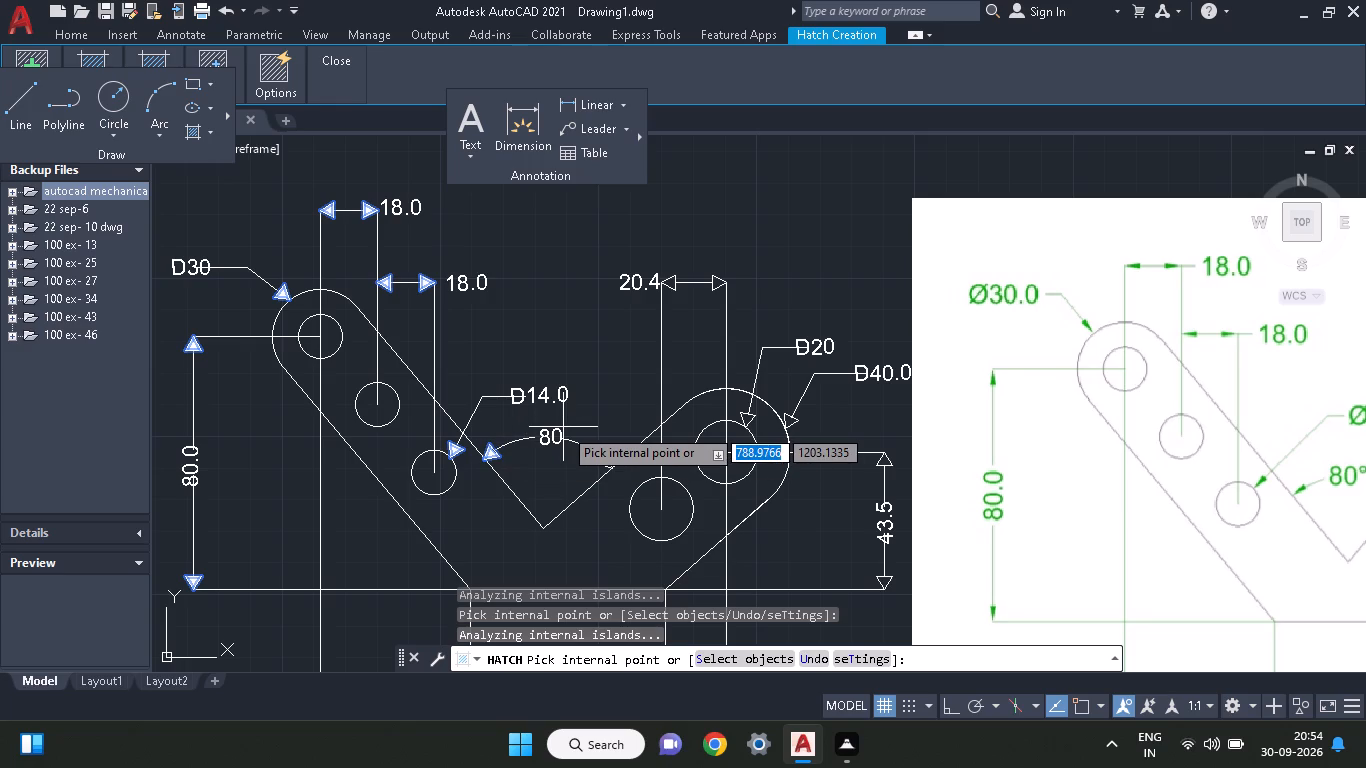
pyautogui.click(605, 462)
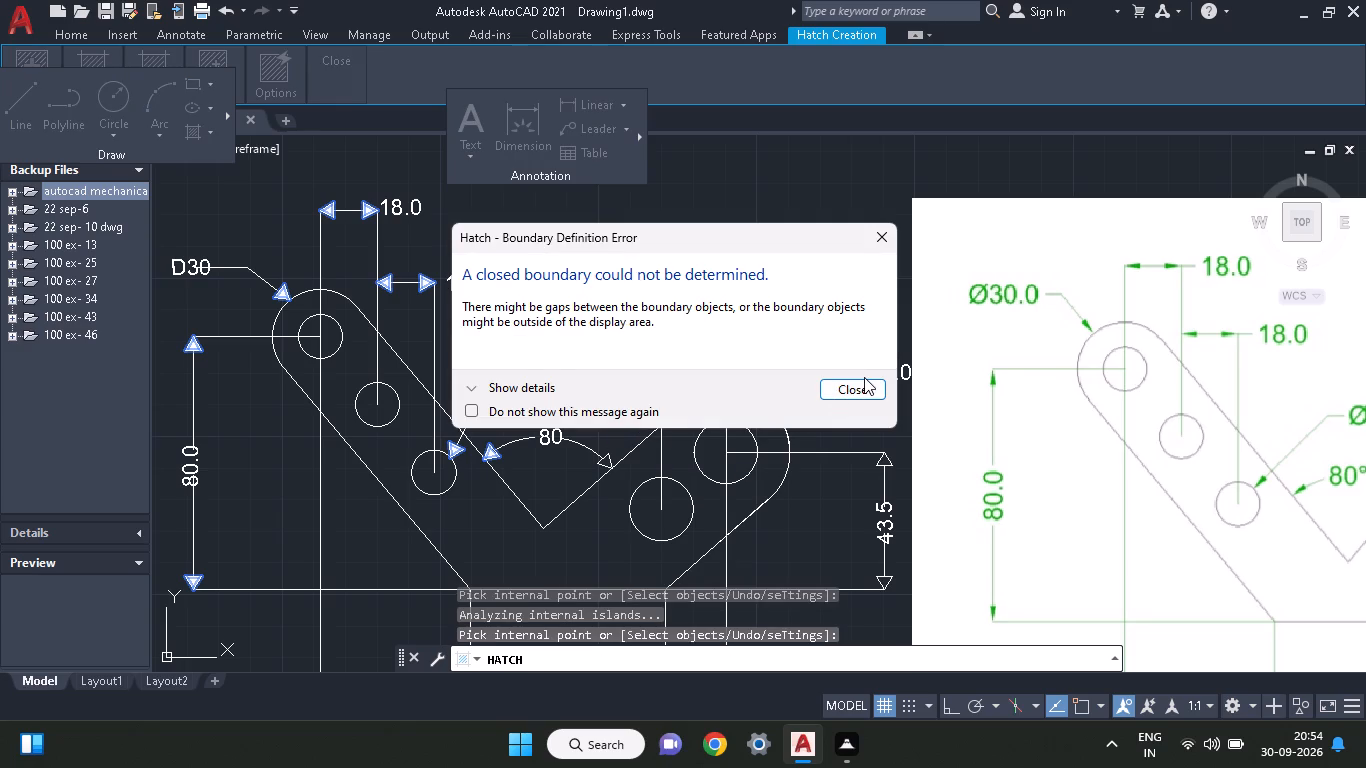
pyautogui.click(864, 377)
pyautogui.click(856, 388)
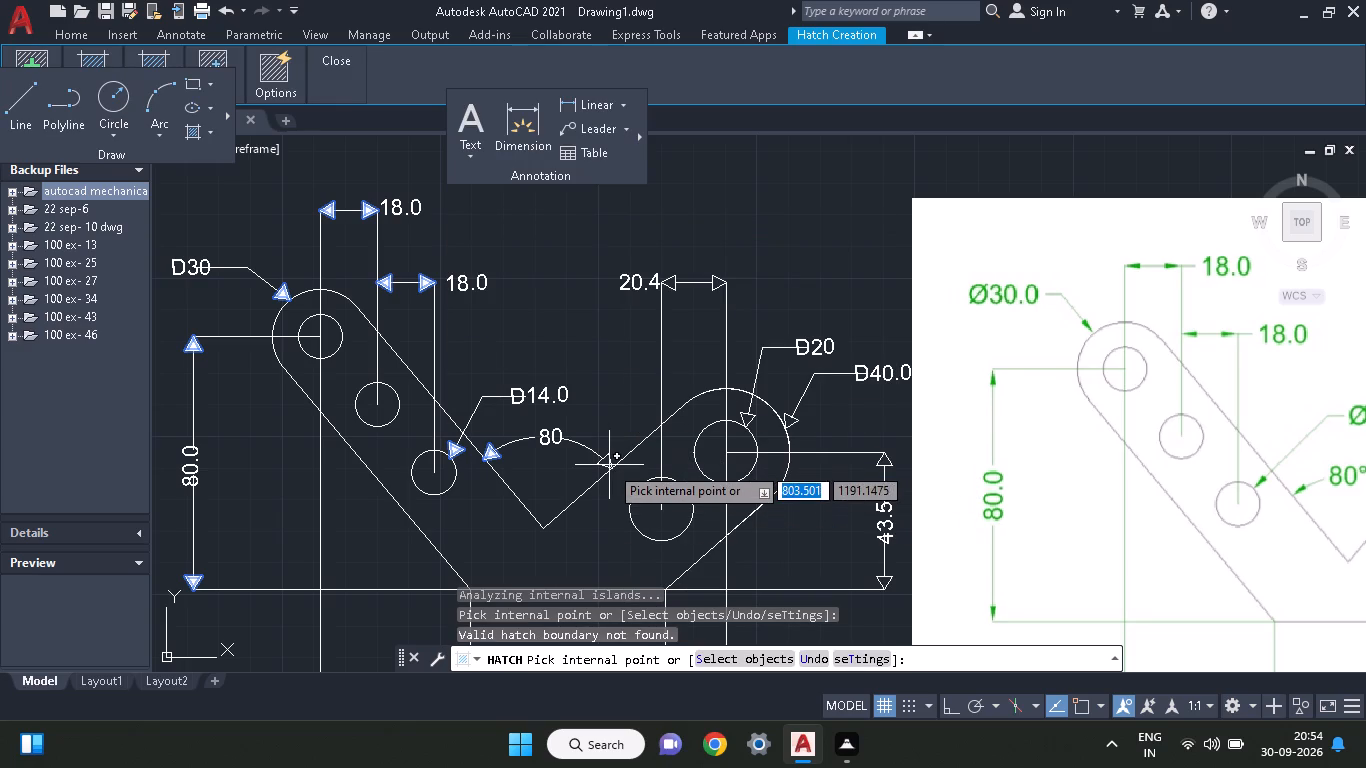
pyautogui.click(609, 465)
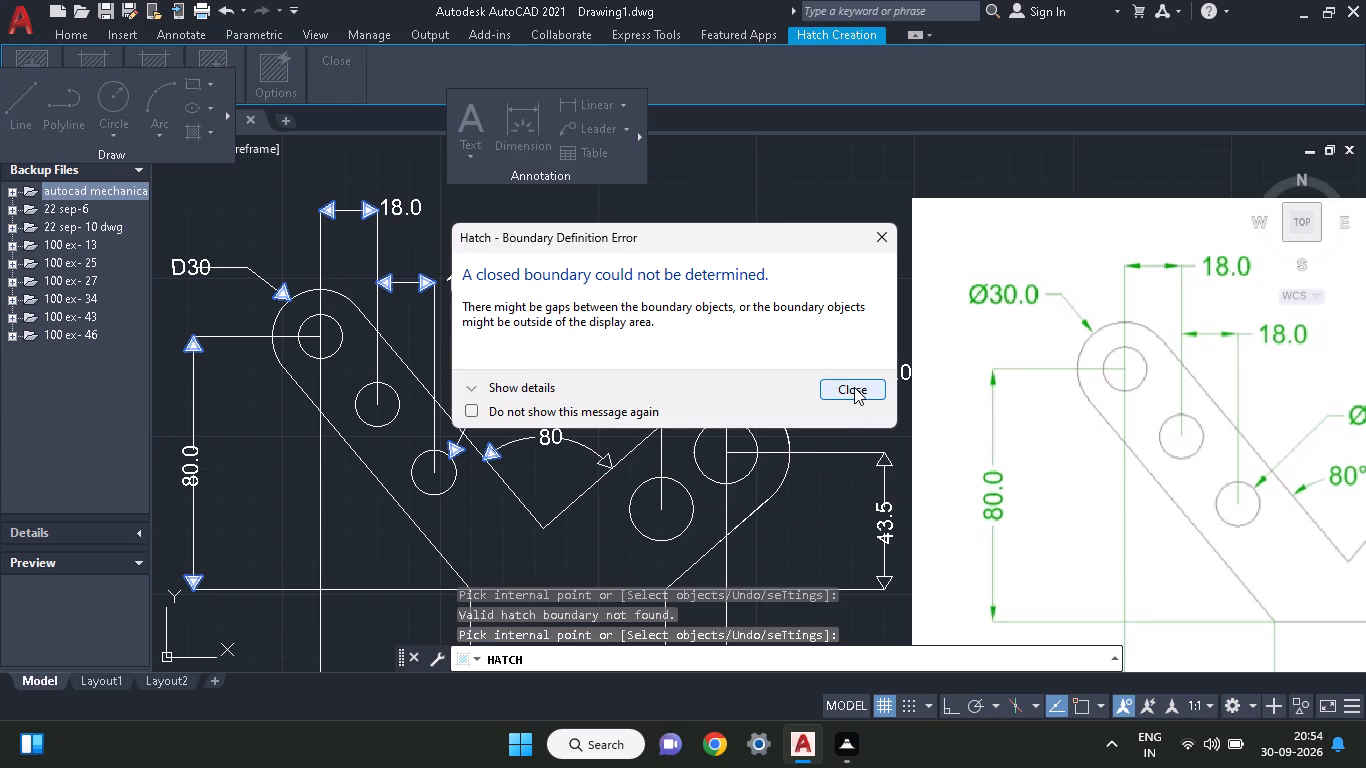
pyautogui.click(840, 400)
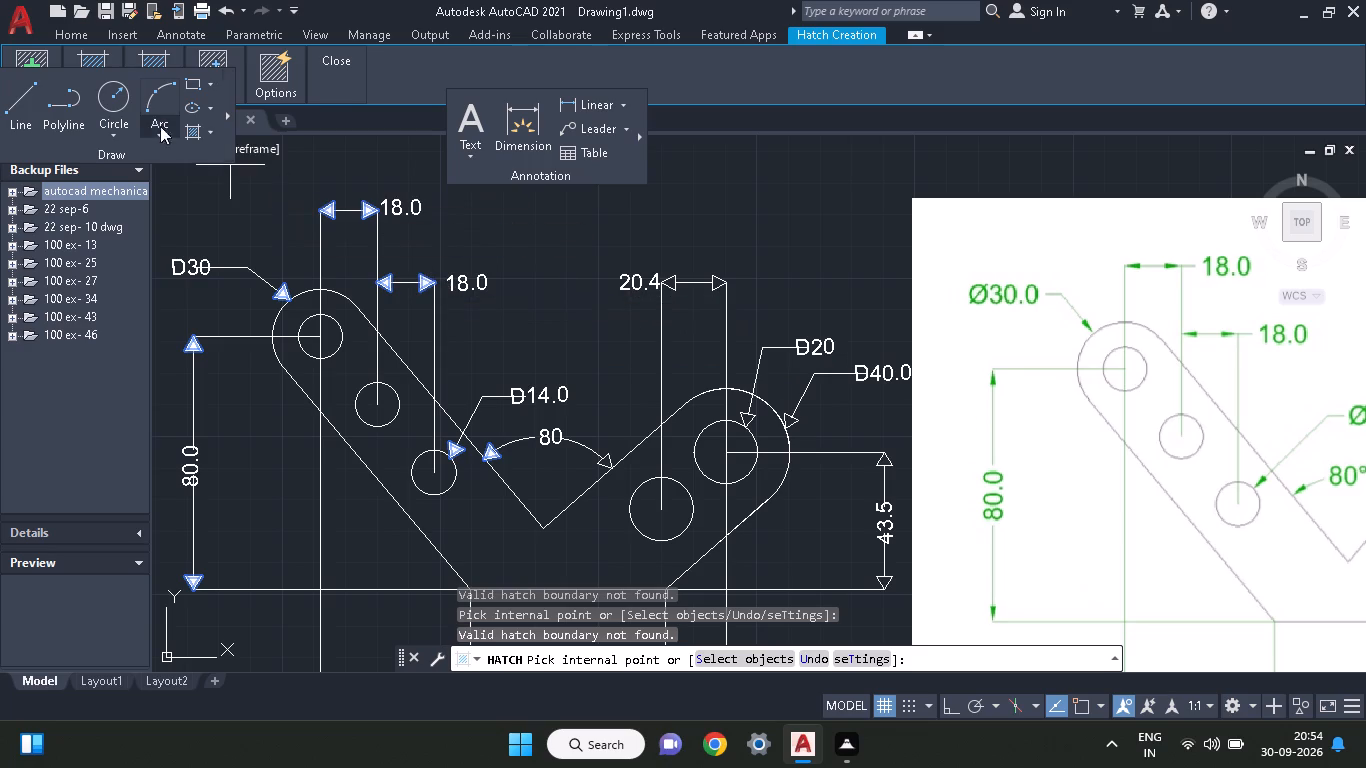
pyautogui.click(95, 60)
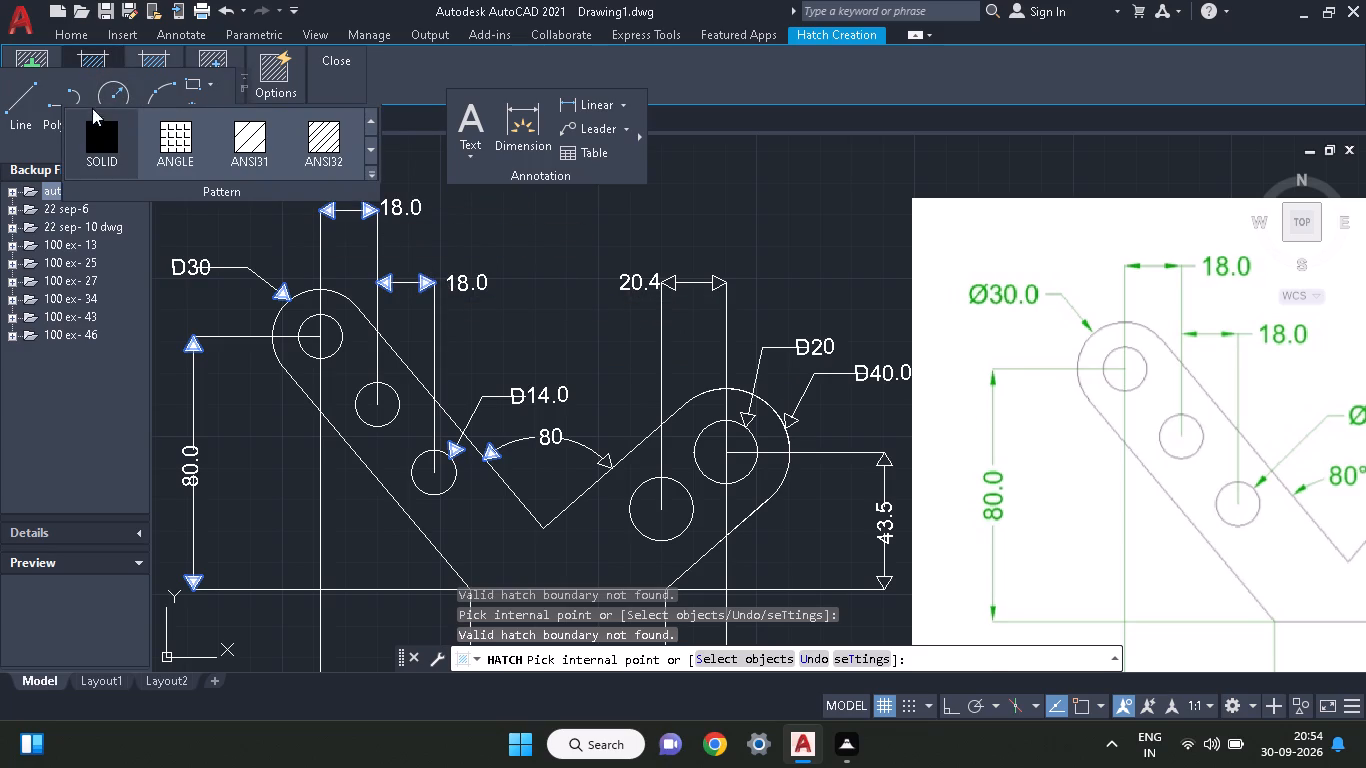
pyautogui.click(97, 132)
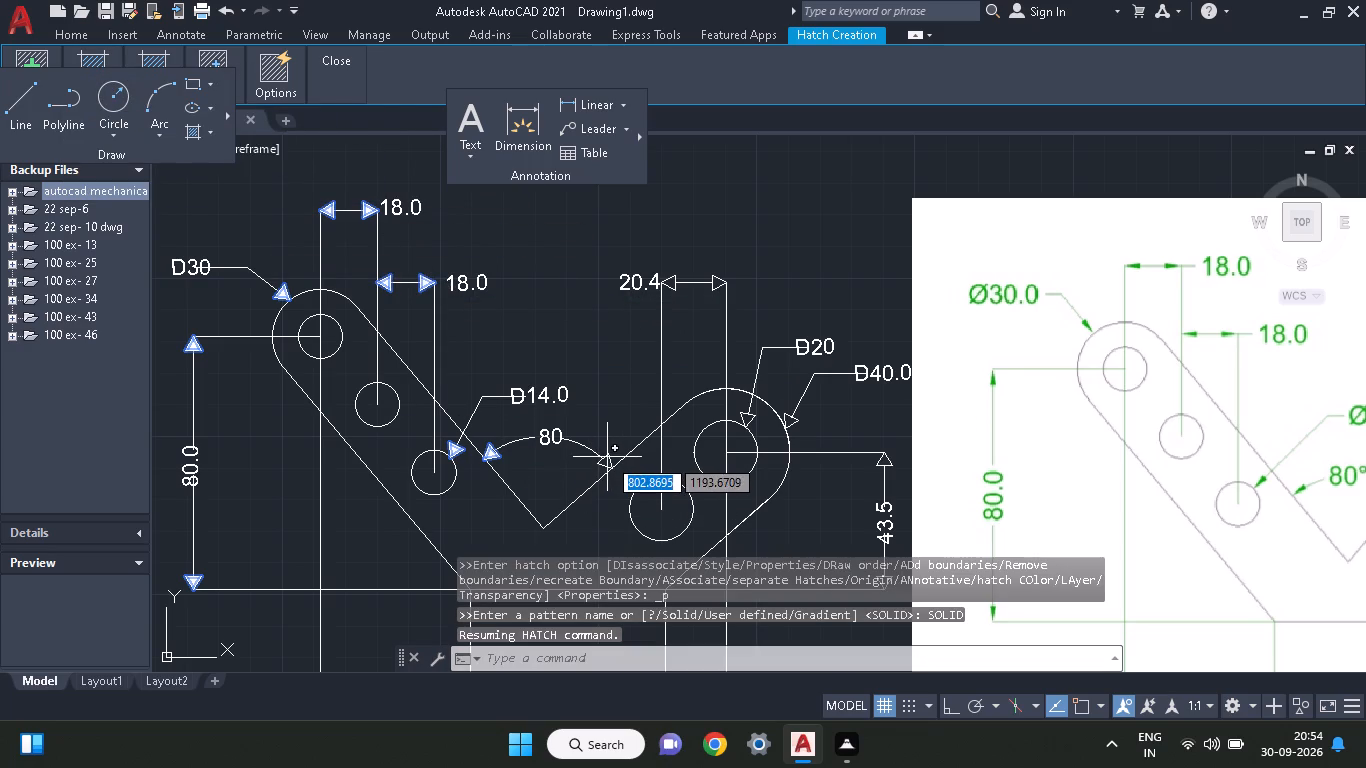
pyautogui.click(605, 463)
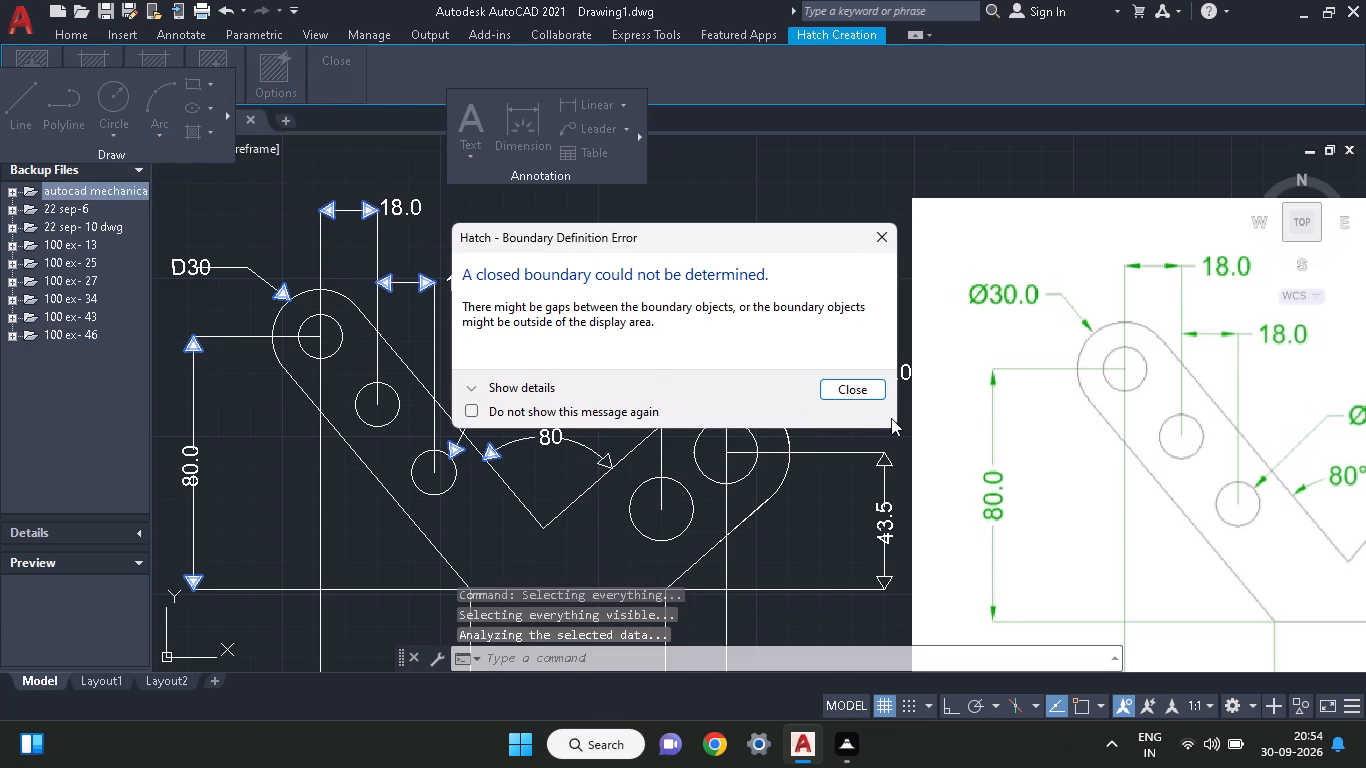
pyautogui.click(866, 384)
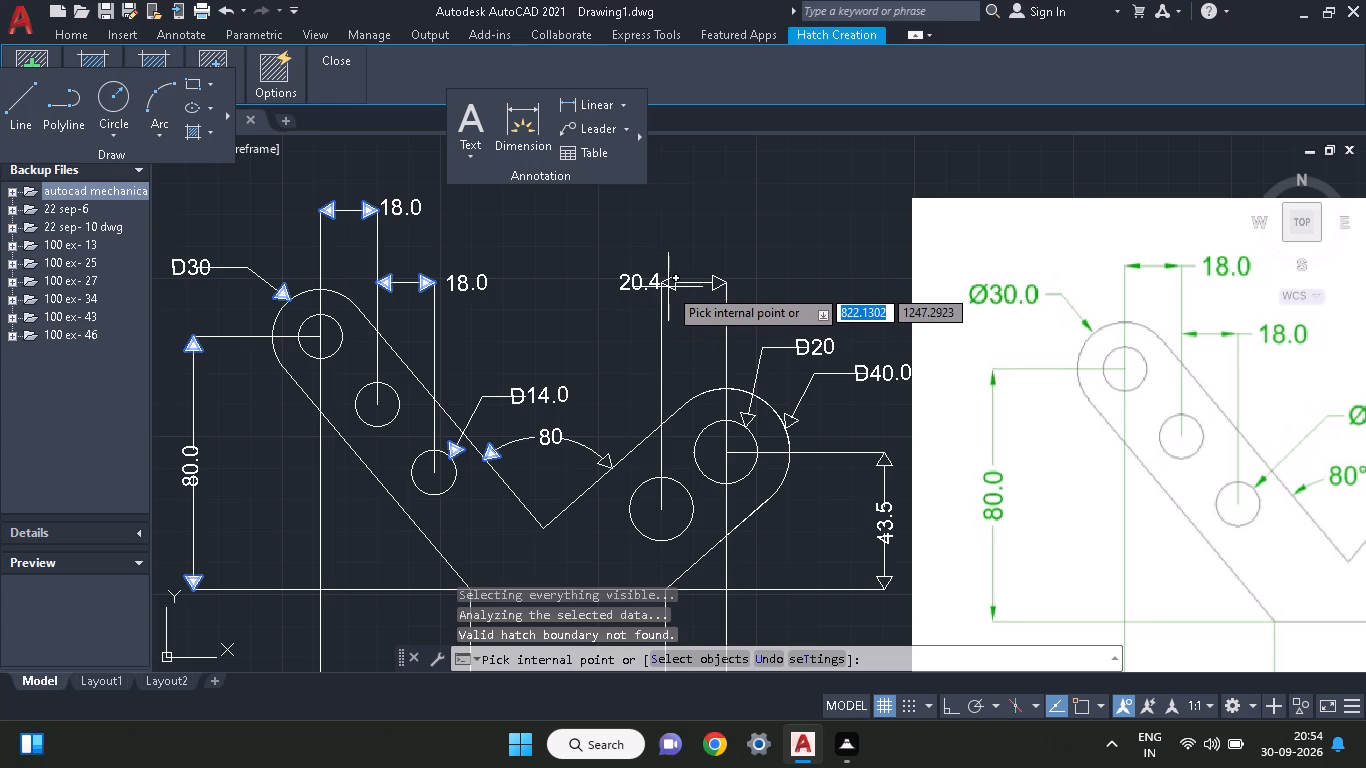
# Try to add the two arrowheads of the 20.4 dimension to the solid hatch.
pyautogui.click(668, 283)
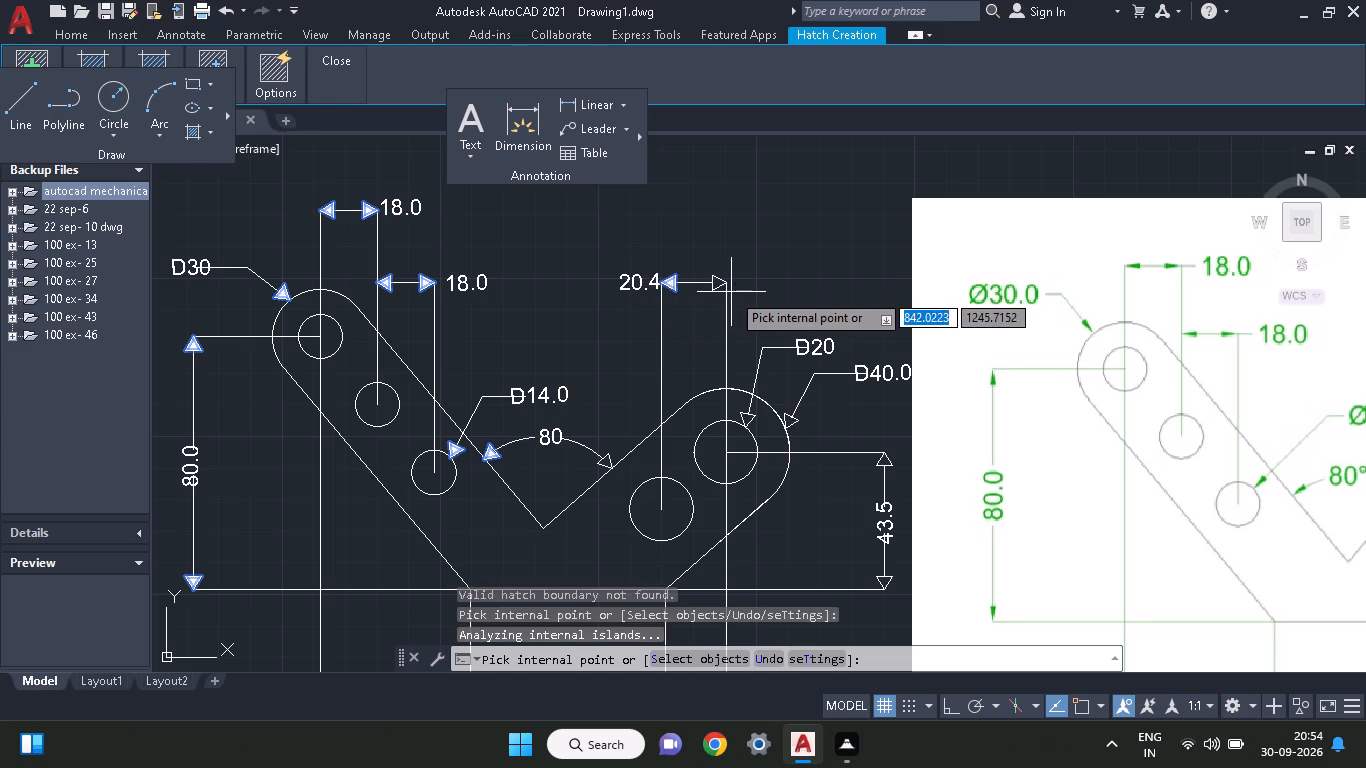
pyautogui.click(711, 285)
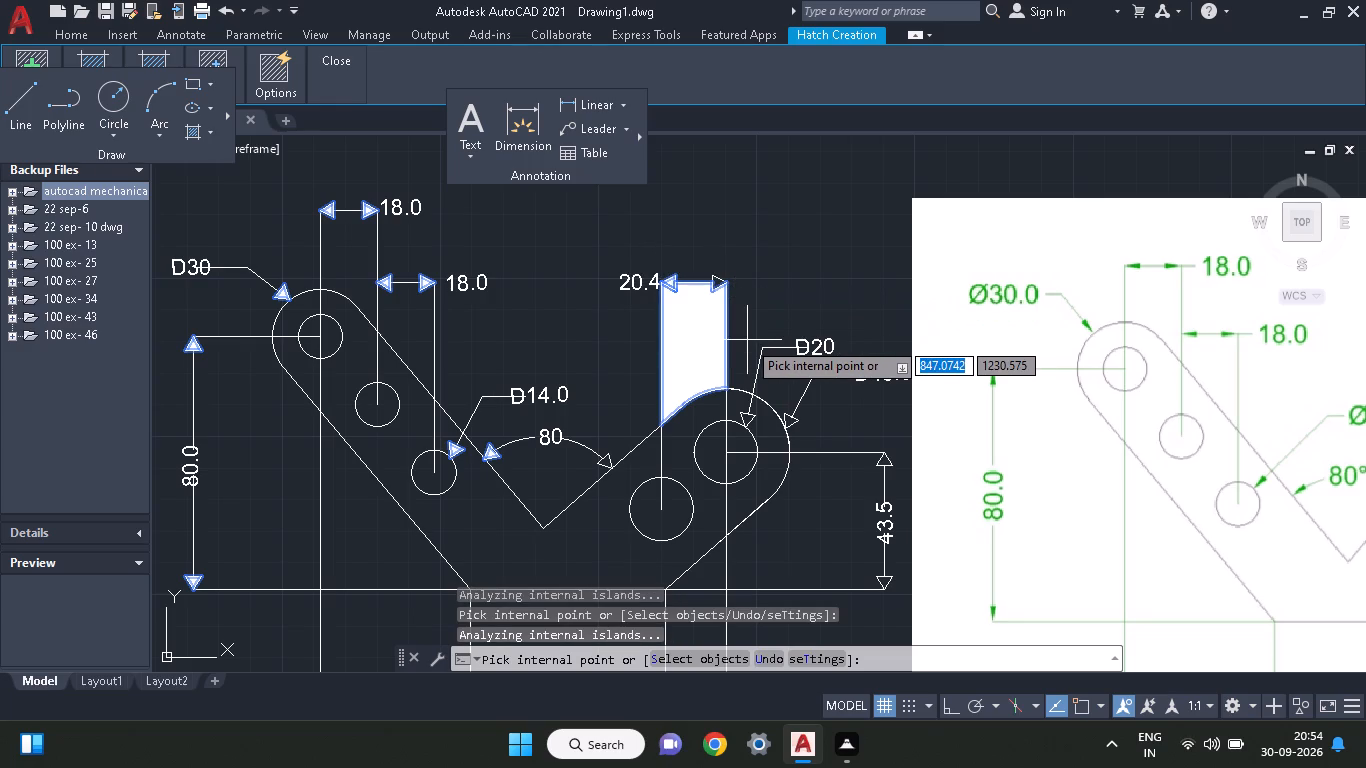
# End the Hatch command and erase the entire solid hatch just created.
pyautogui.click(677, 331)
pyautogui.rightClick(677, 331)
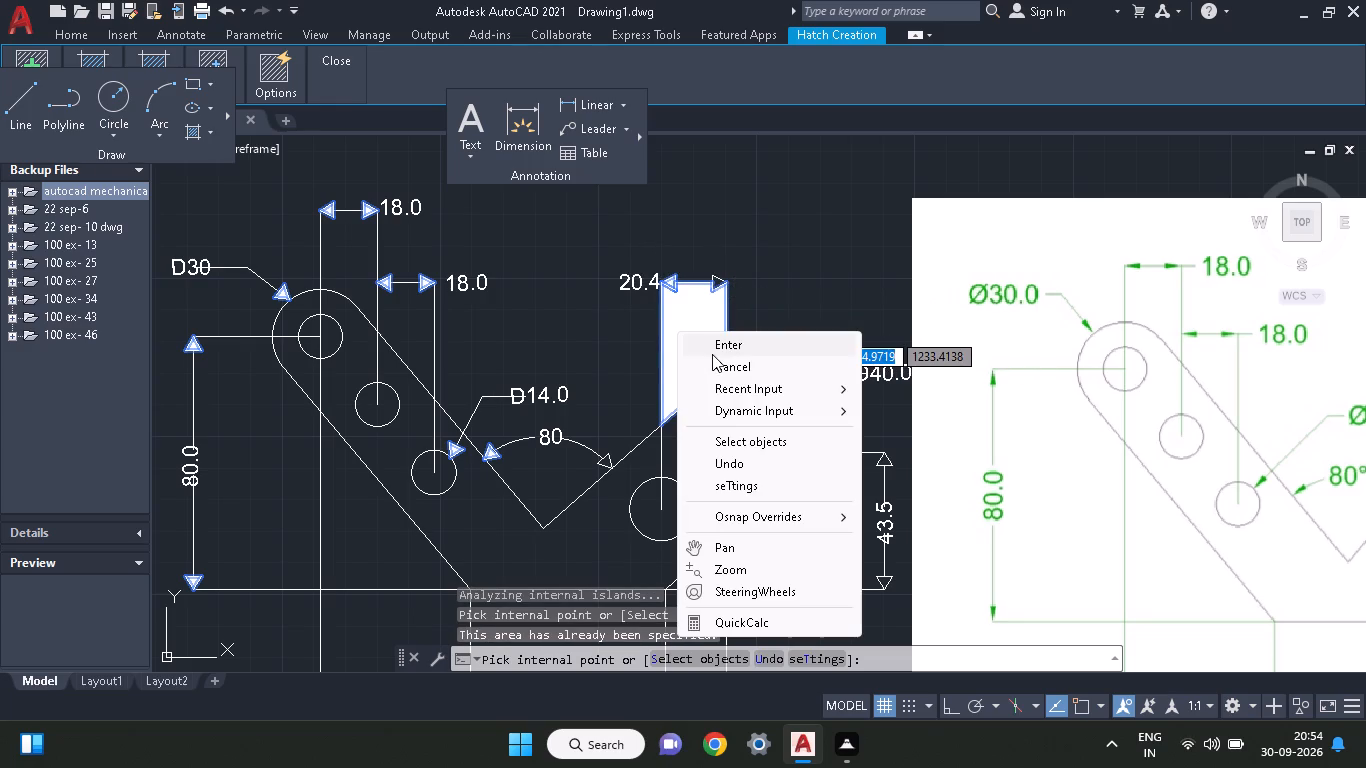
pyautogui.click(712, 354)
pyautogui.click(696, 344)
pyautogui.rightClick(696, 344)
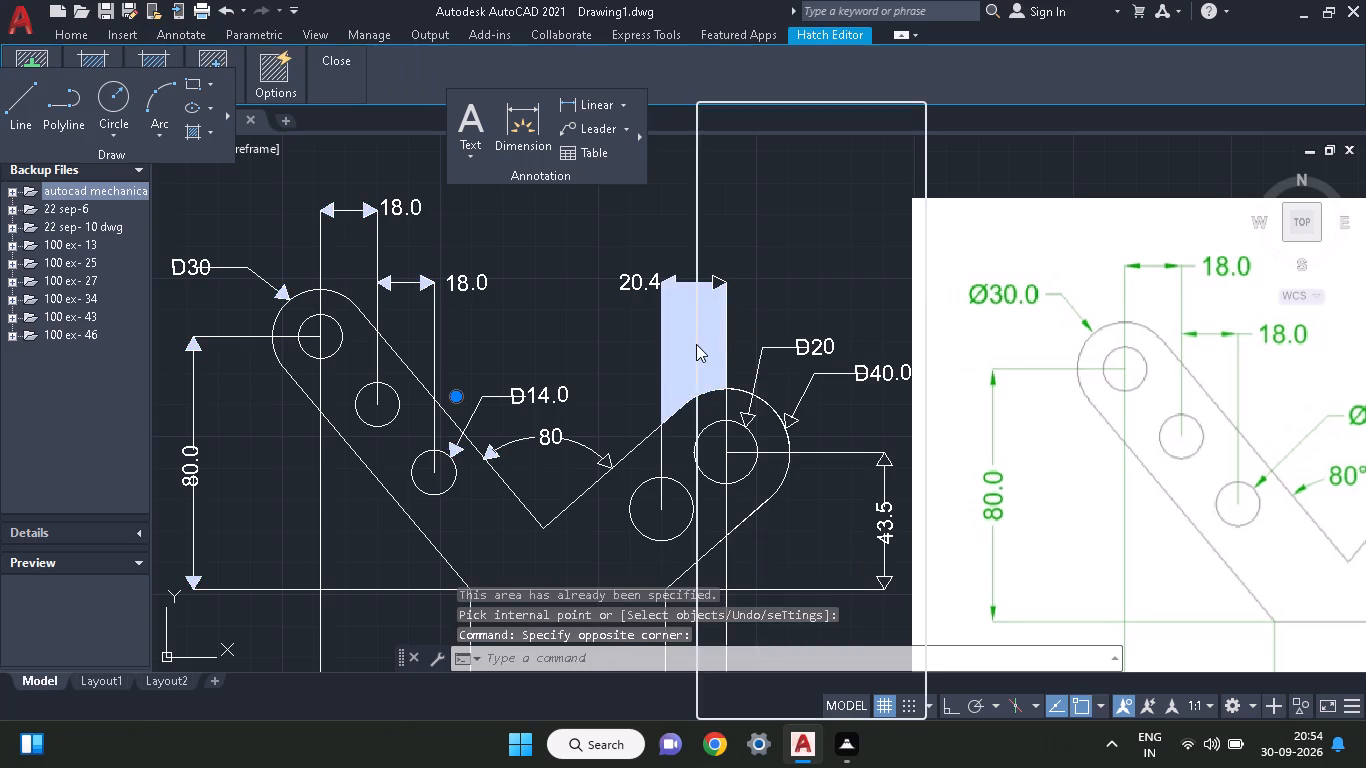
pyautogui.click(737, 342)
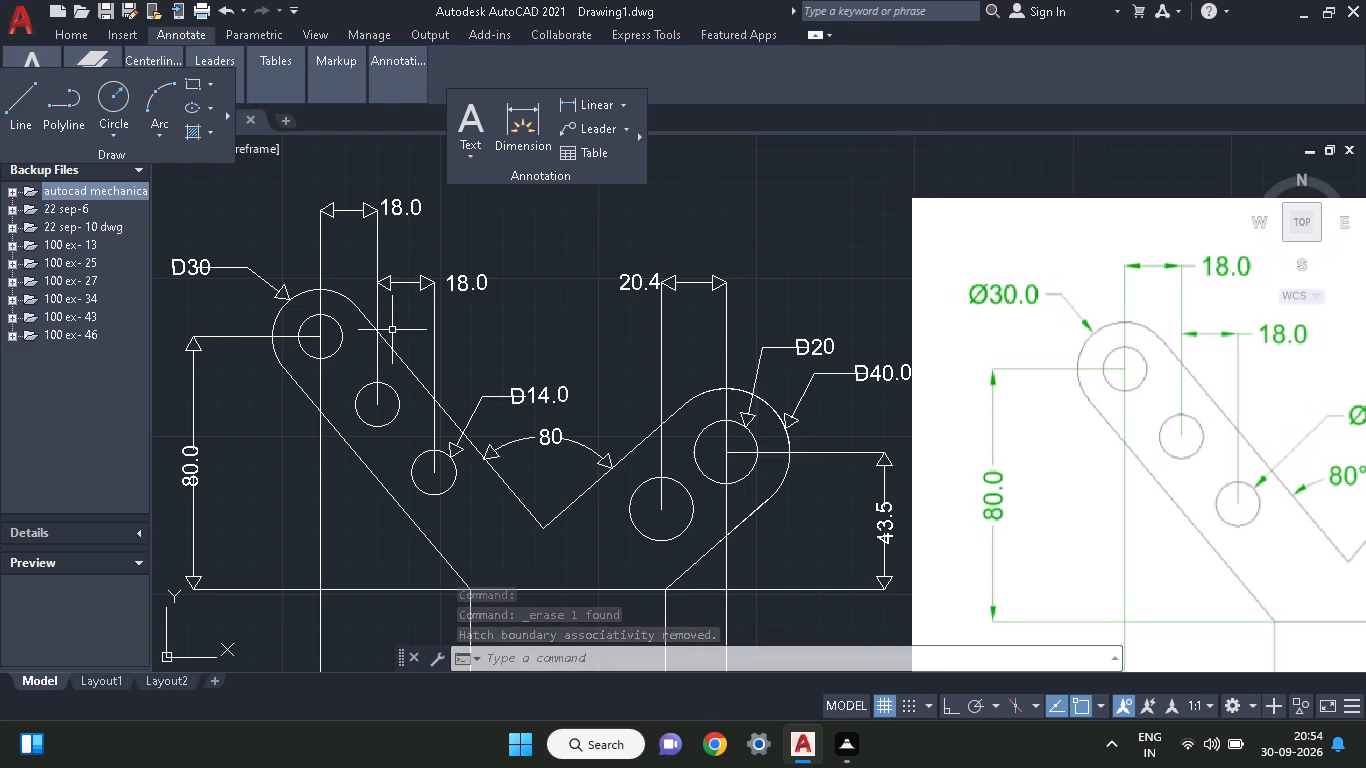
# Start a SOLID hatch and fill the D30 leader arrowhead and both arrowheads of the 80.0 dimension.
pyautogui.write('H')
pyautogui.press('space')
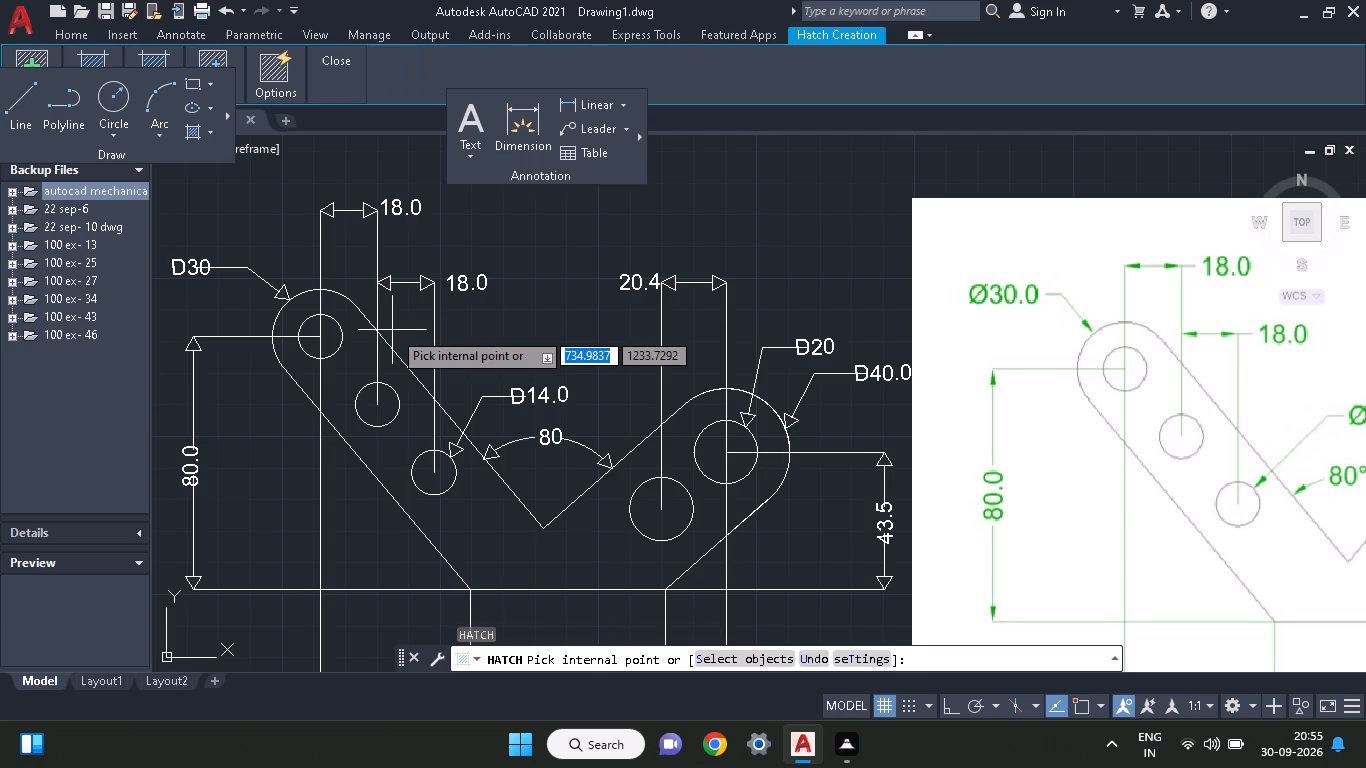
pyautogui.click(104, 61)
pyautogui.click(96, 152)
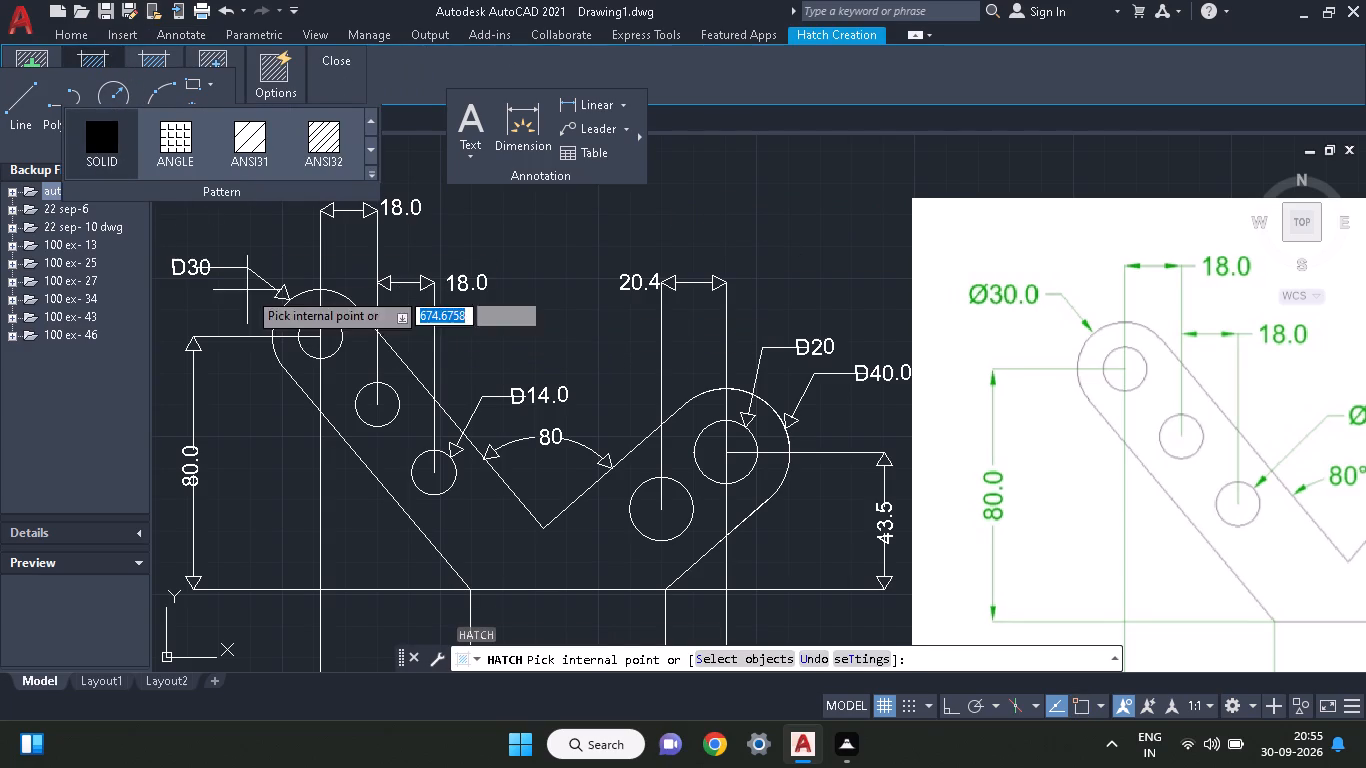
pyautogui.scroll(-1, 303, 383)
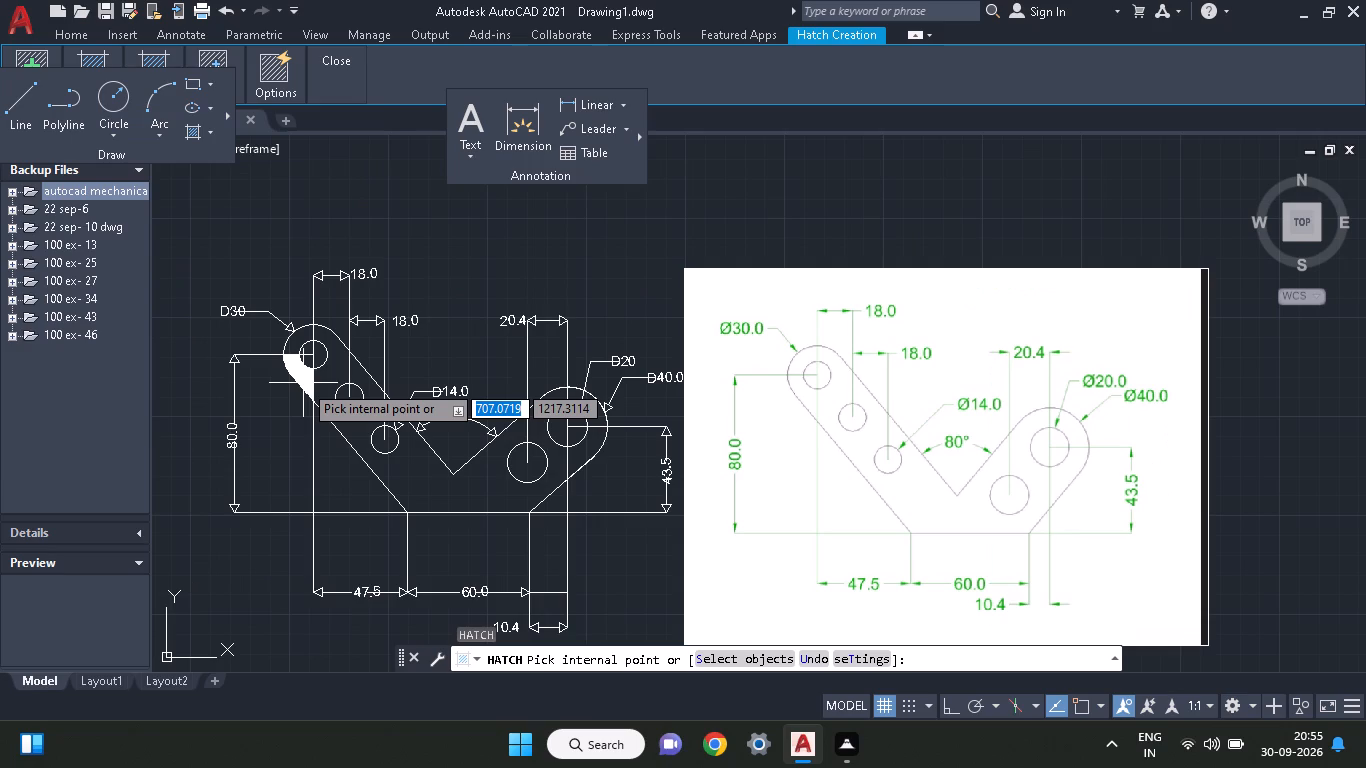
pyautogui.scroll(1, 303, 383)
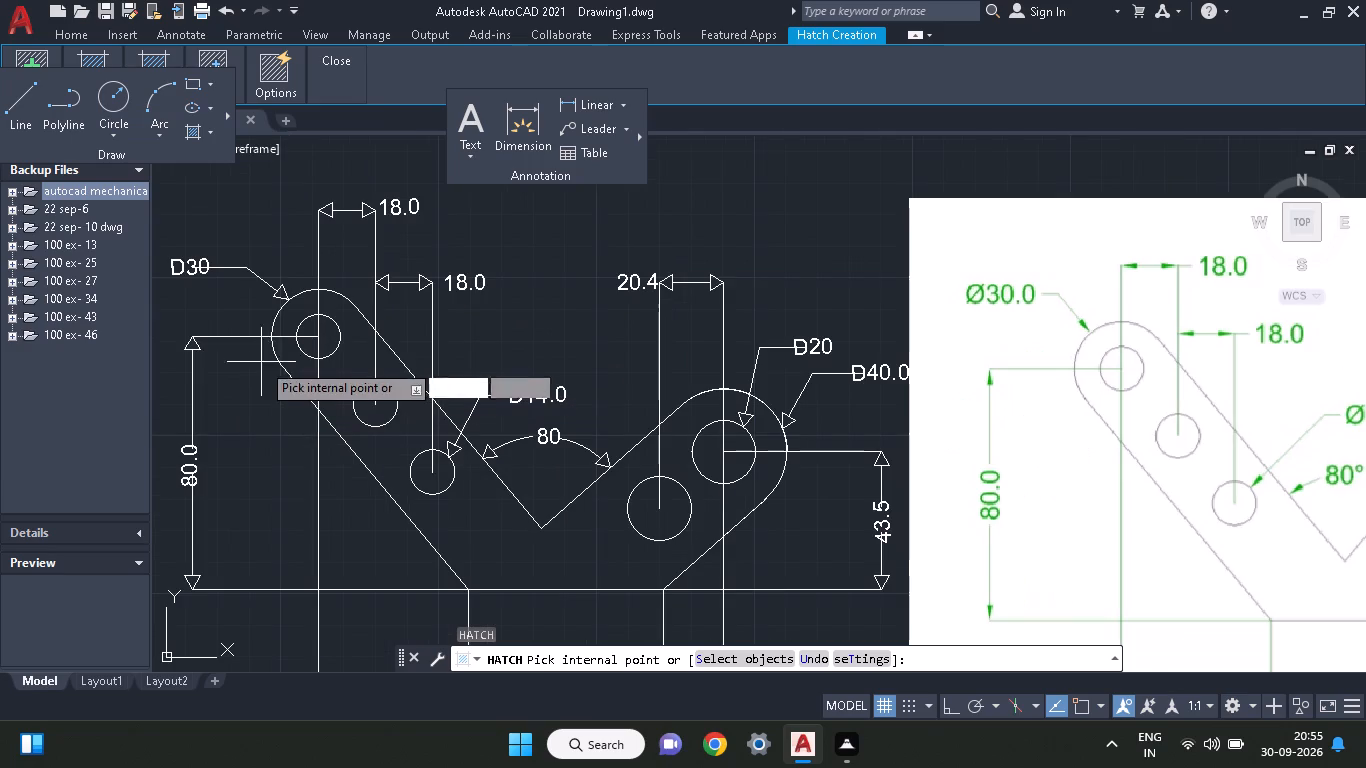
pyautogui.click(281, 296)
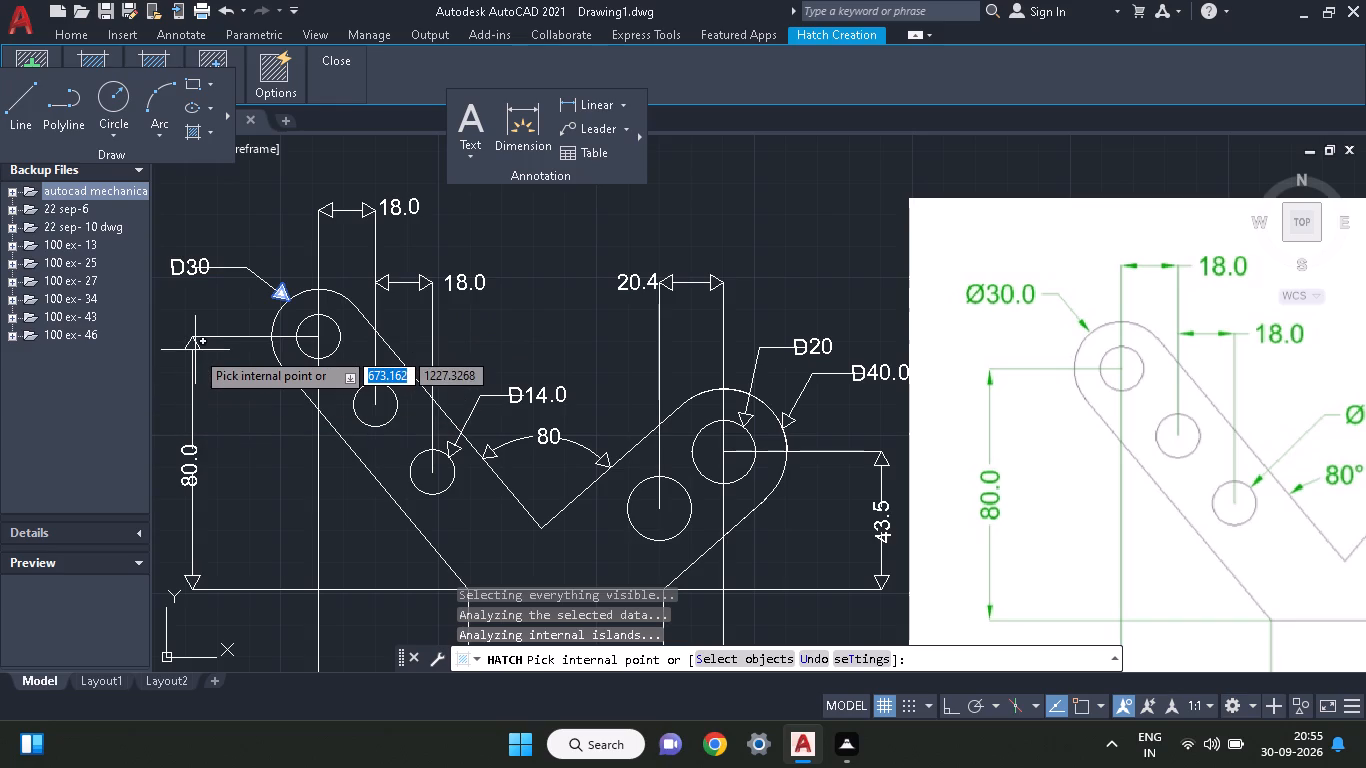
pyautogui.click(194, 348)
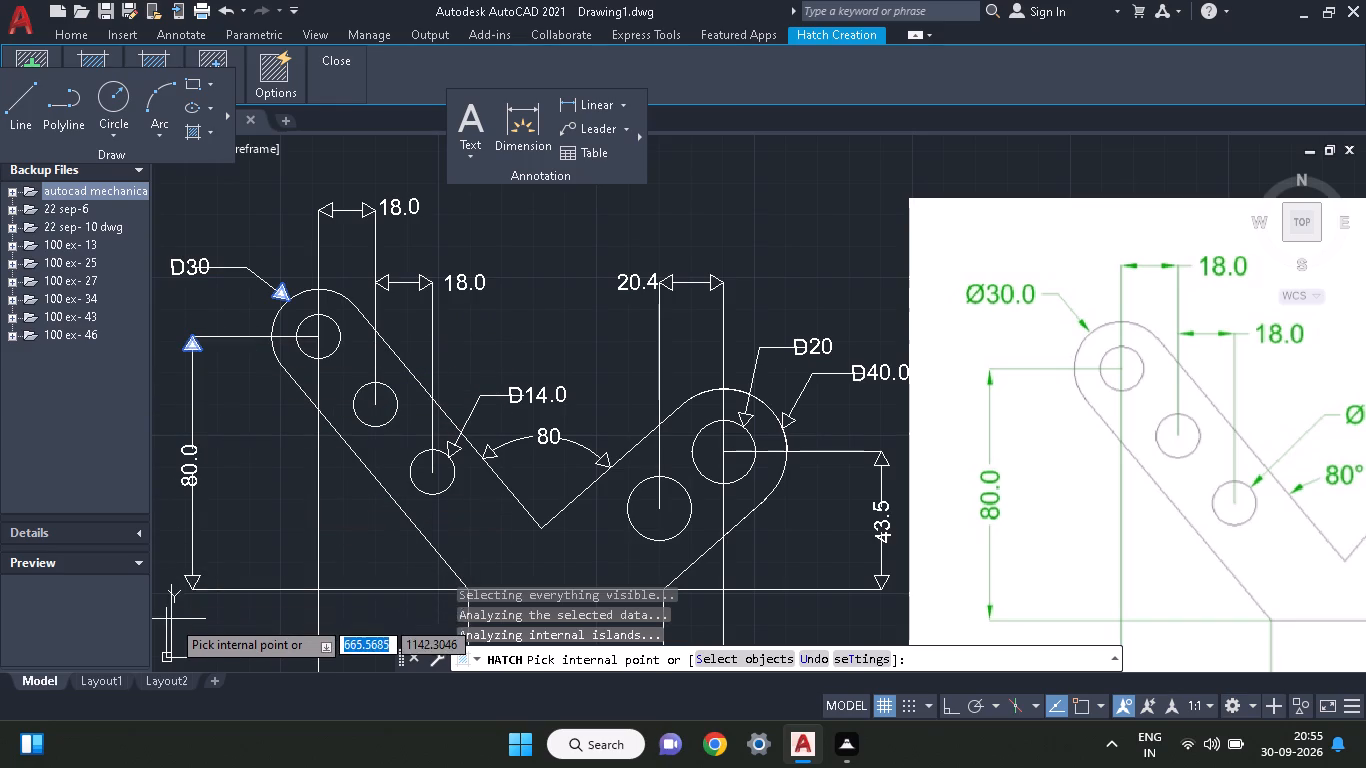
pyautogui.click(190, 586)
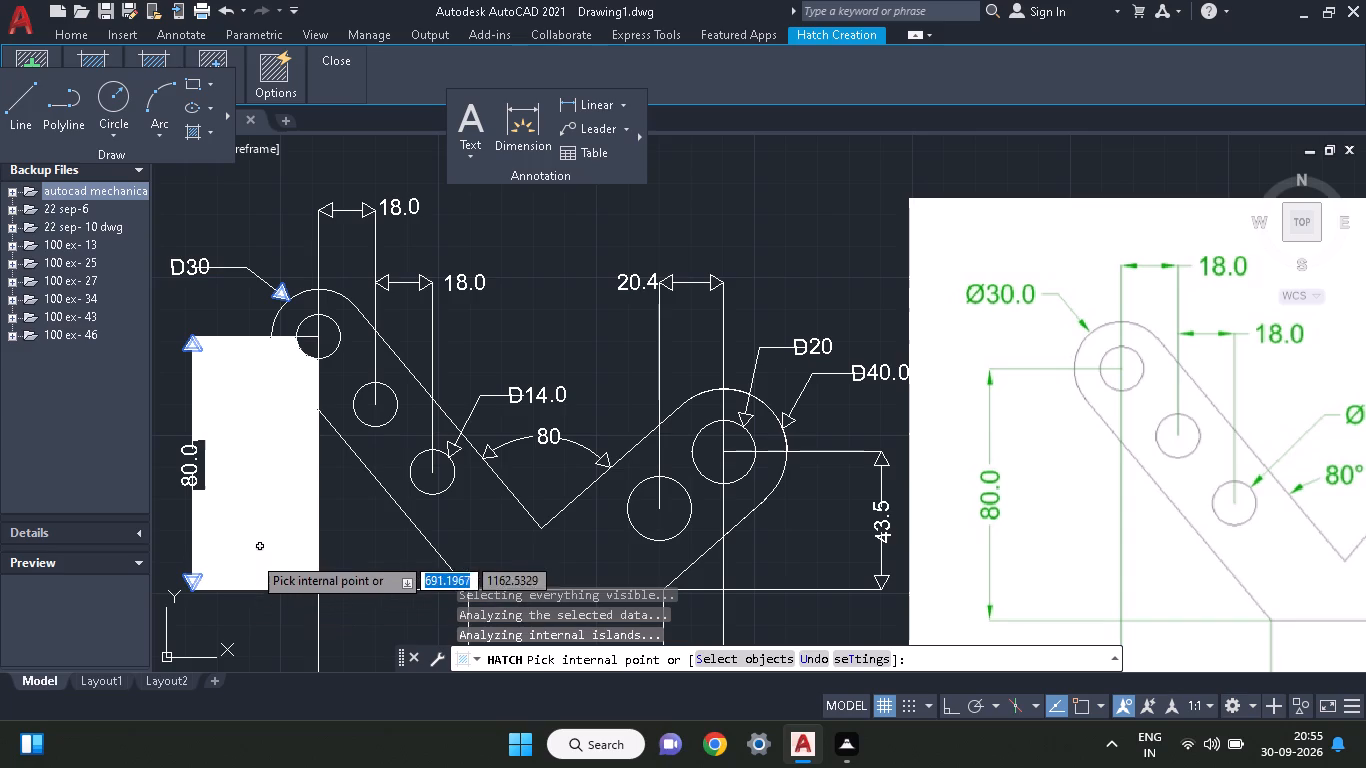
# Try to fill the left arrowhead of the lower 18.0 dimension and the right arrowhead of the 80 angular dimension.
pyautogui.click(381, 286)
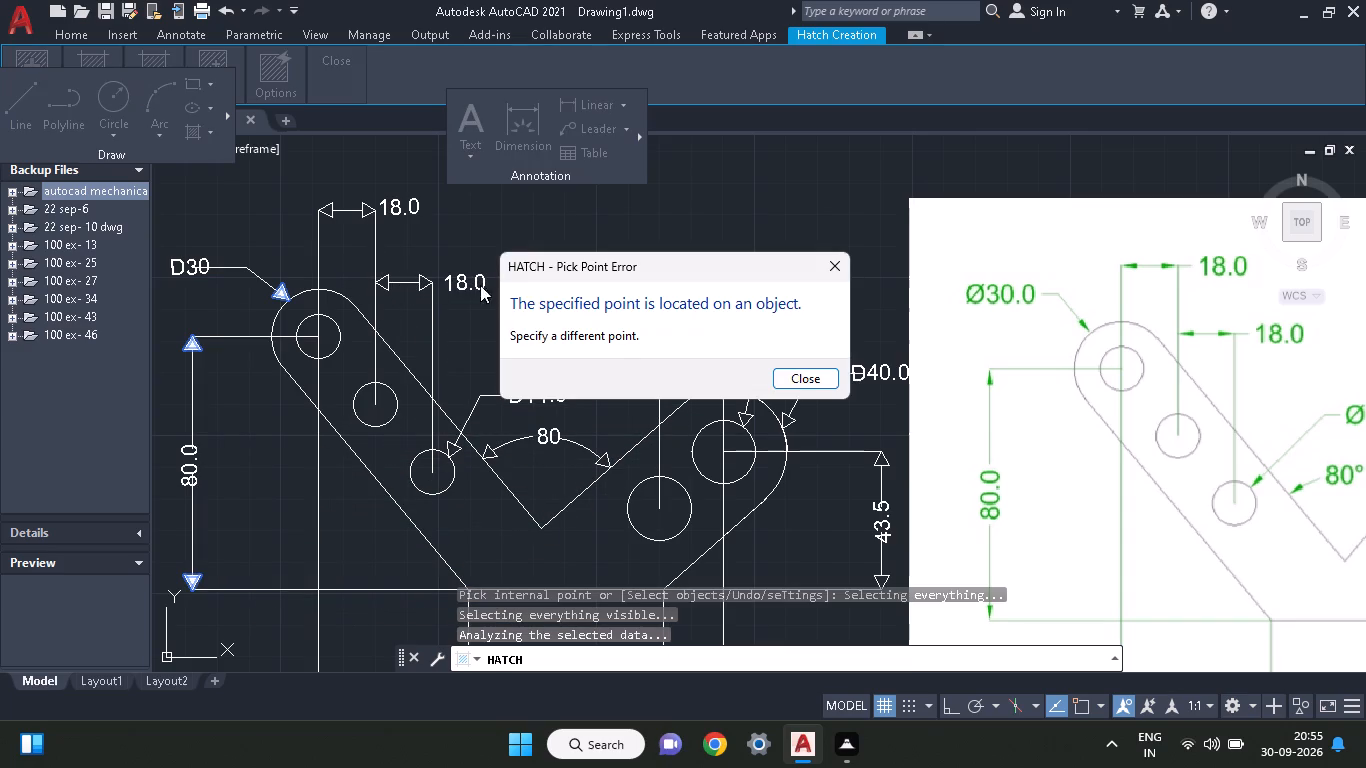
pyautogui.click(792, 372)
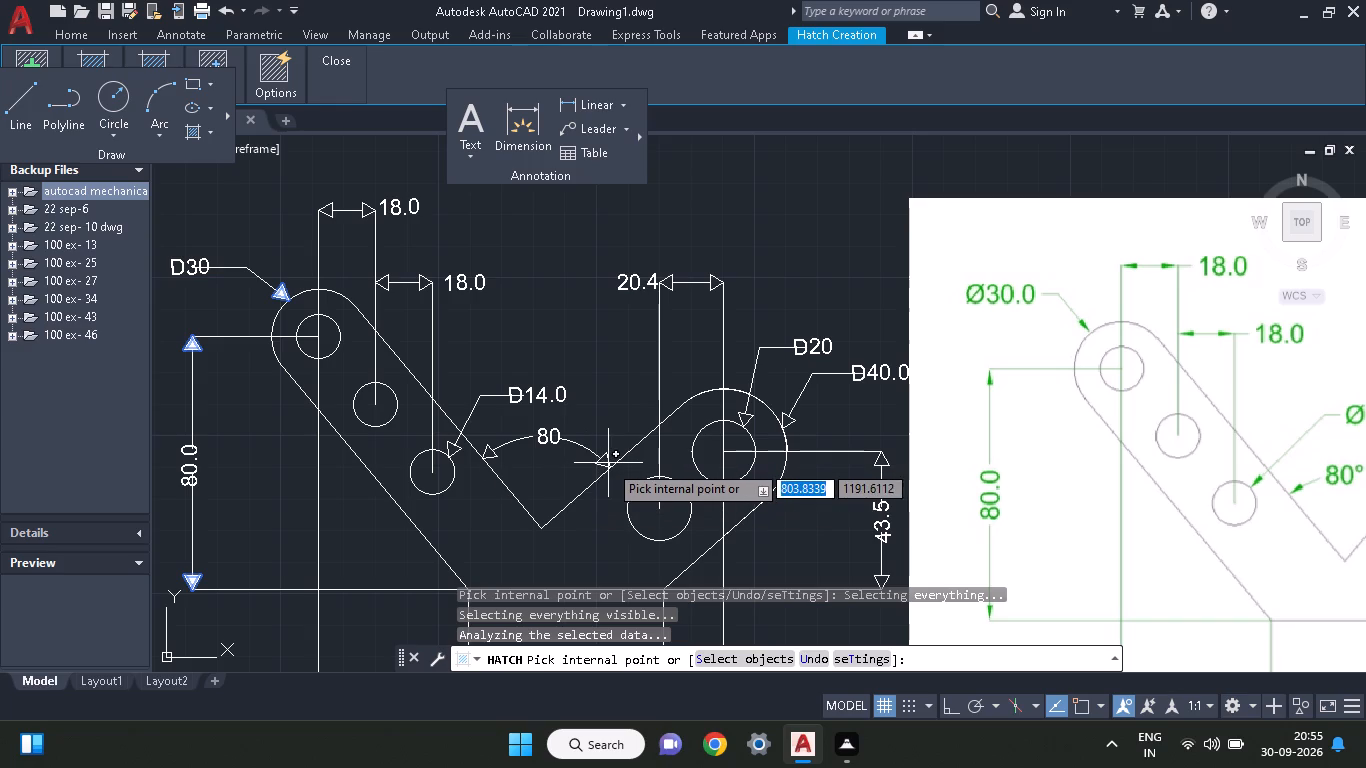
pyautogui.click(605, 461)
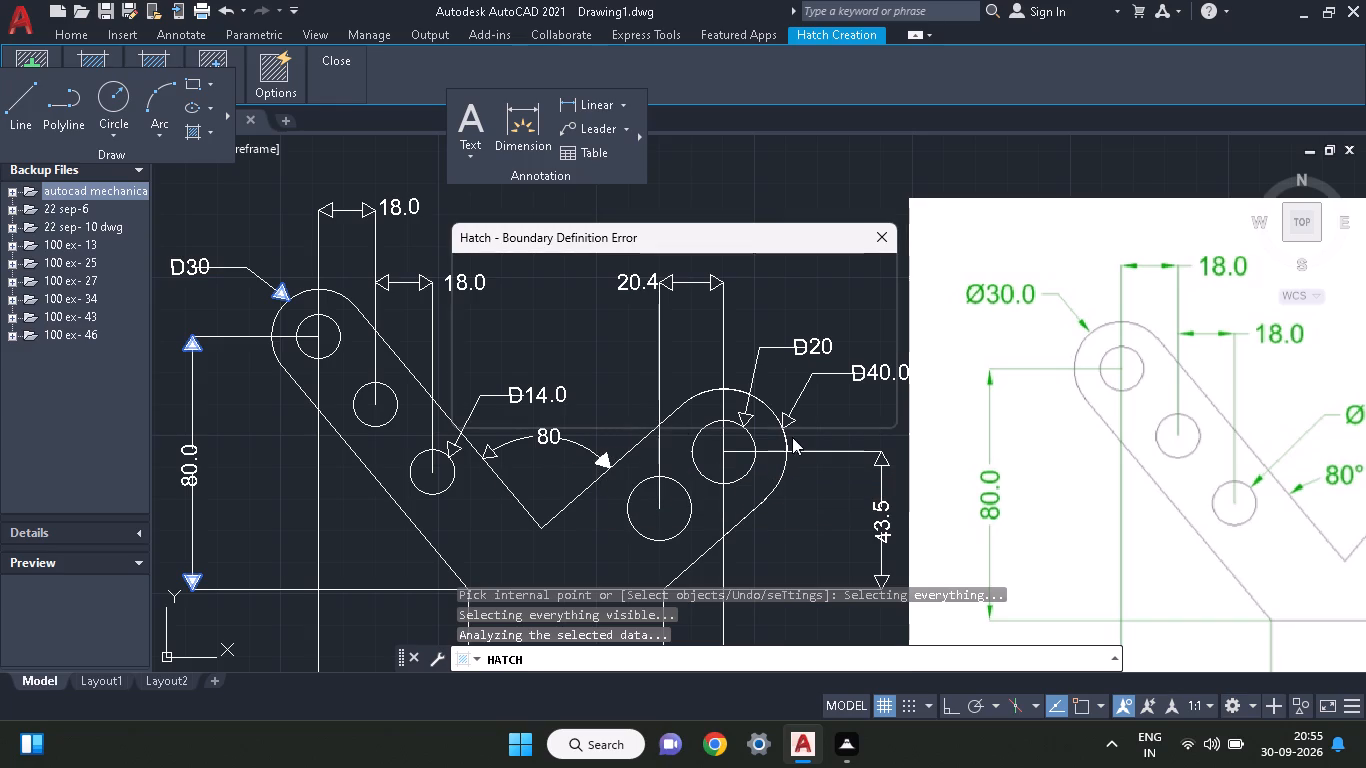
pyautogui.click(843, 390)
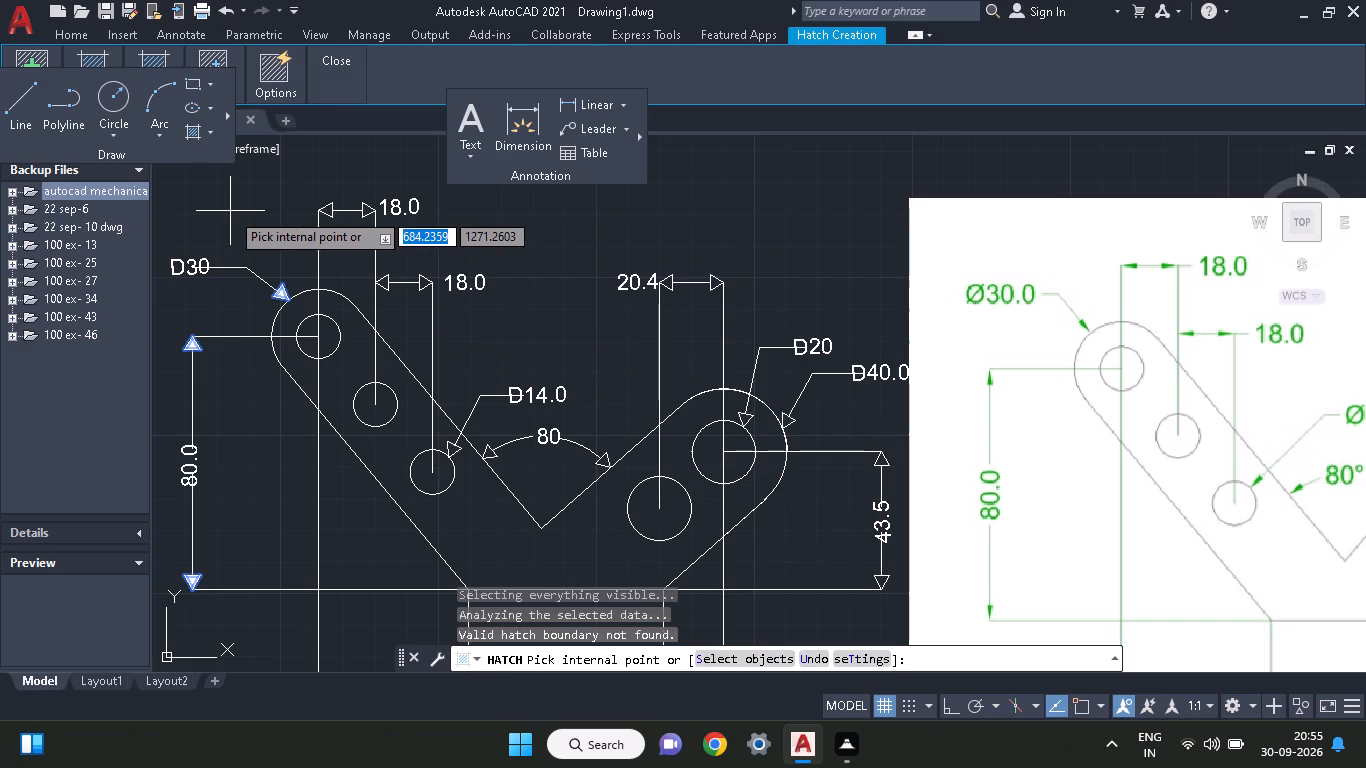
# Add the arrowheads of both 18.0 dimensions to the solid hatch.
pyautogui.keyDown('ctrl'); pyautogui.scroll(3, 230, 211); pyautogui.keyUp('ctrl')
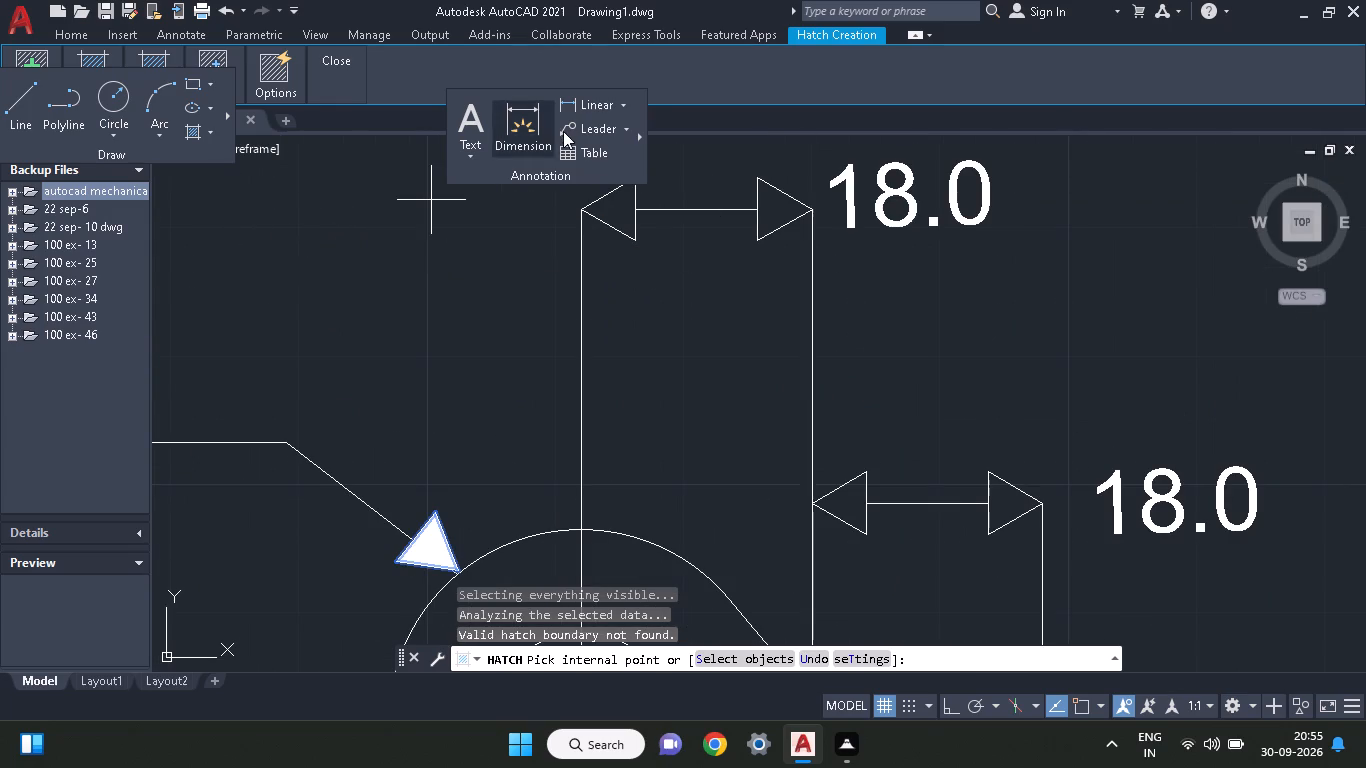
pyautogui.click(613, 201)
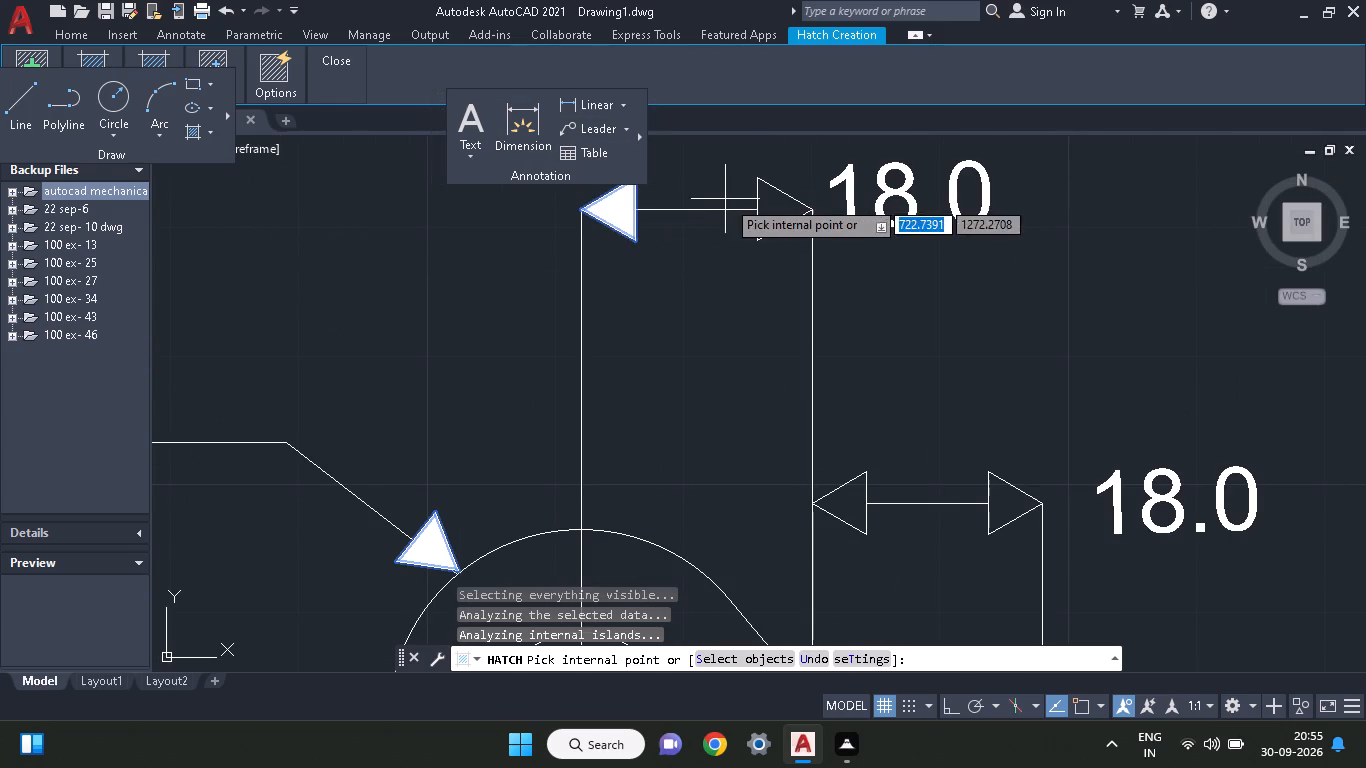
pyautogui.click(772, 202)
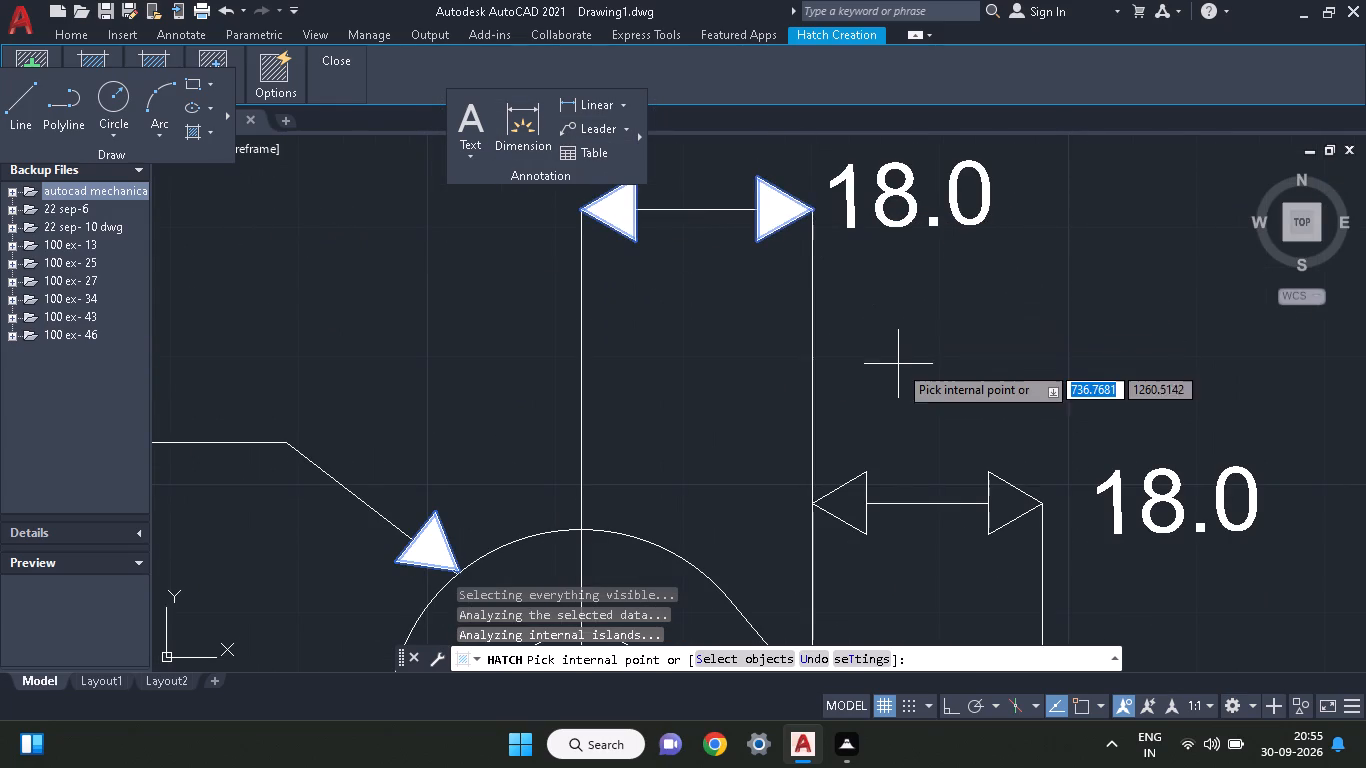
pyautogui.click(852, 494)
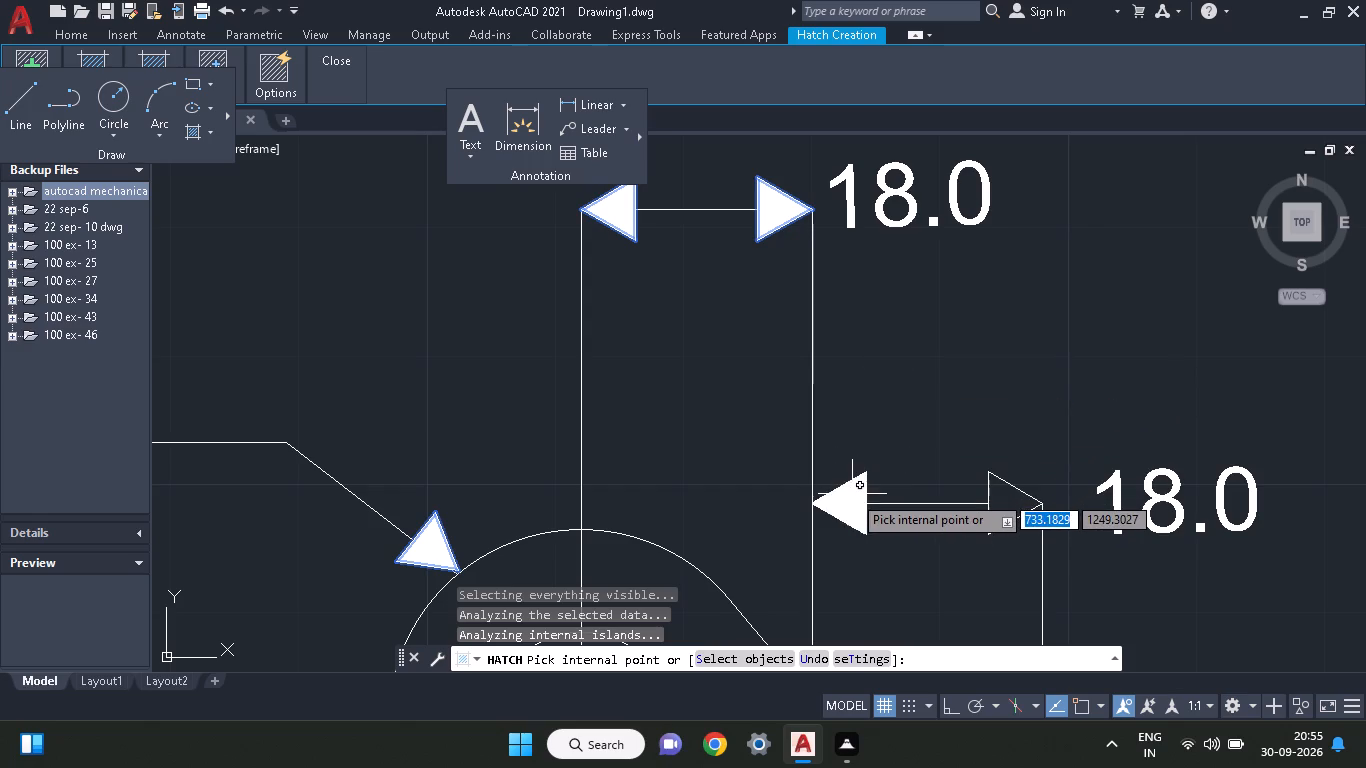
pyautogui.click(1022, 506)
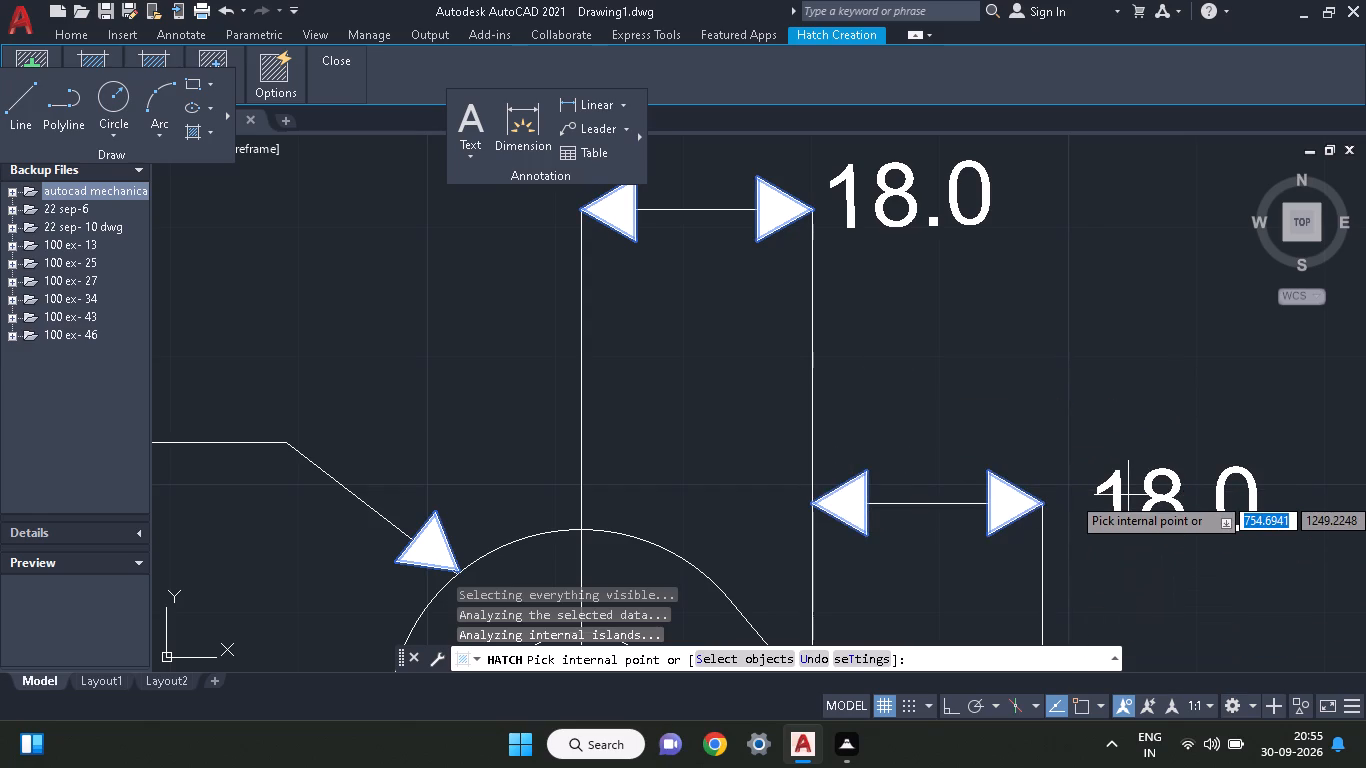
# Add the D14.0 leader arrowhead and the left arrowhead of the 80 angular dimension to the solid hatch.
pyautogui.keyDown('ctrl'); pyautogui.scroll(-2, 1118, 501); pyautogui.keyUp('ctrl')
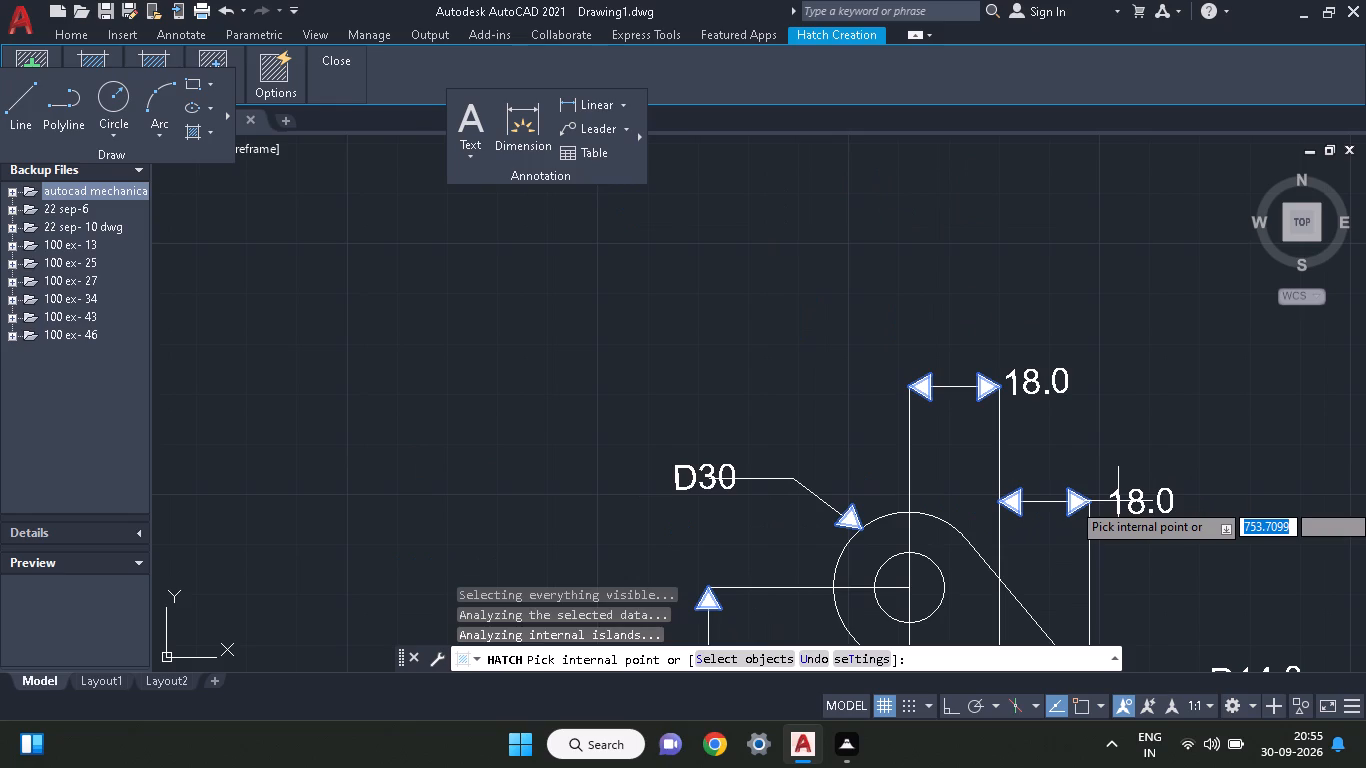
pyautogui.moveTo(1117, 501); pyautogui.dragTo(944, 316, button='middle')
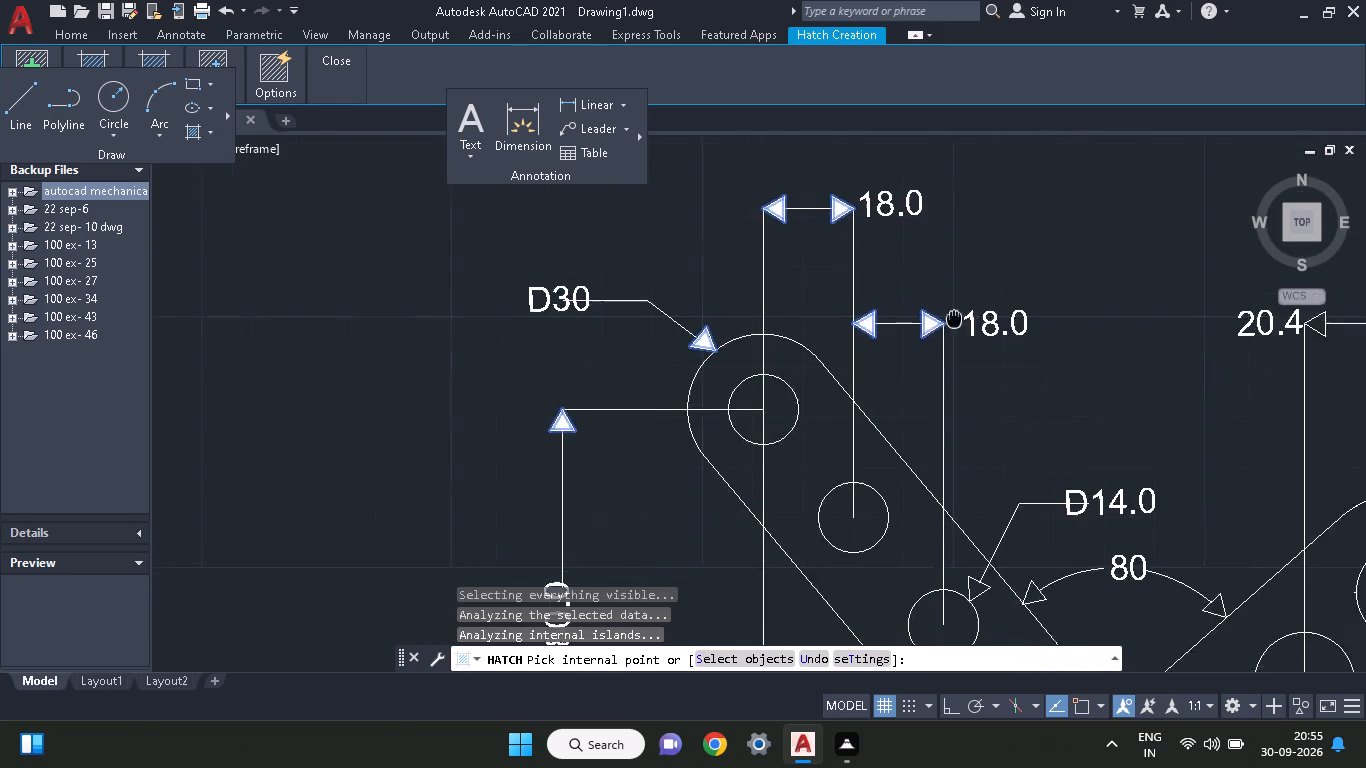
pyautogui.moveTo(944, 316); pyautogui.dragTo(534, 265, button='middle')
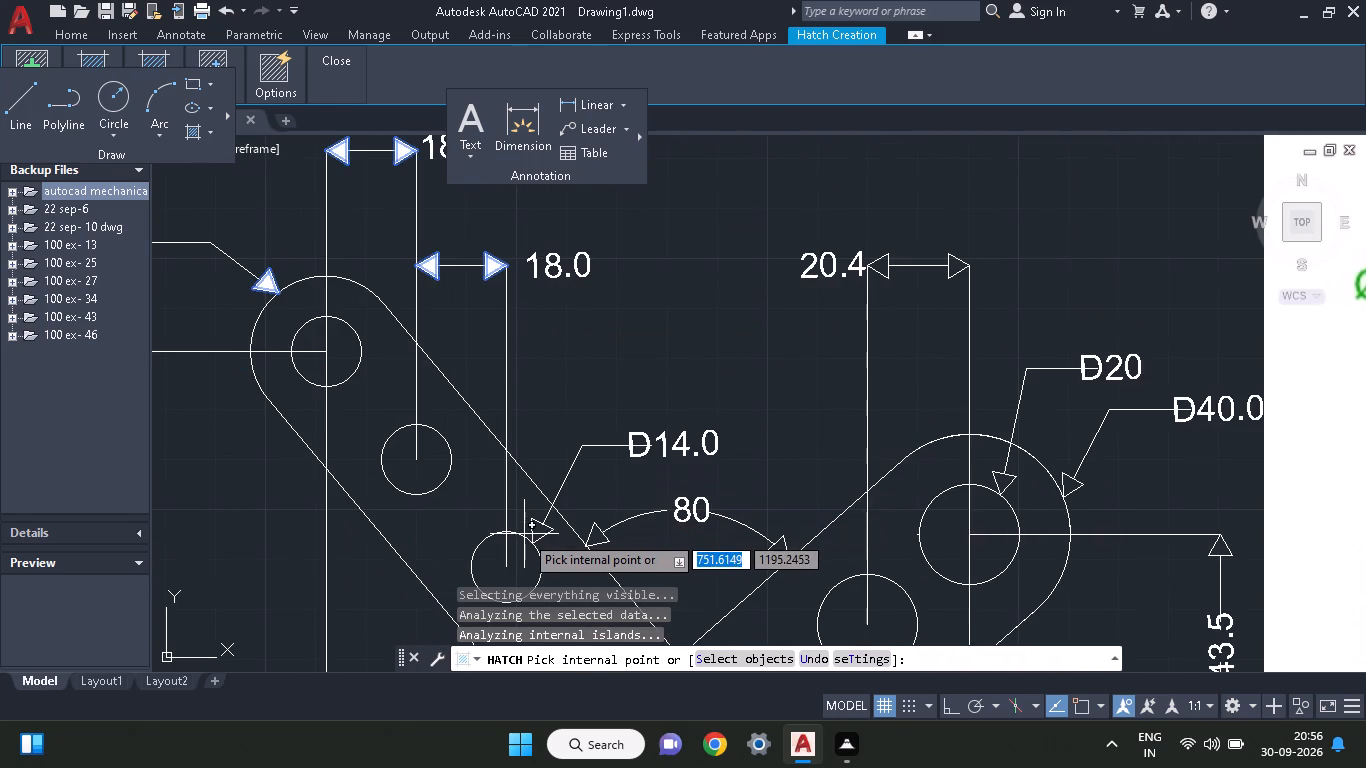
pyautogui.click(534, 532)
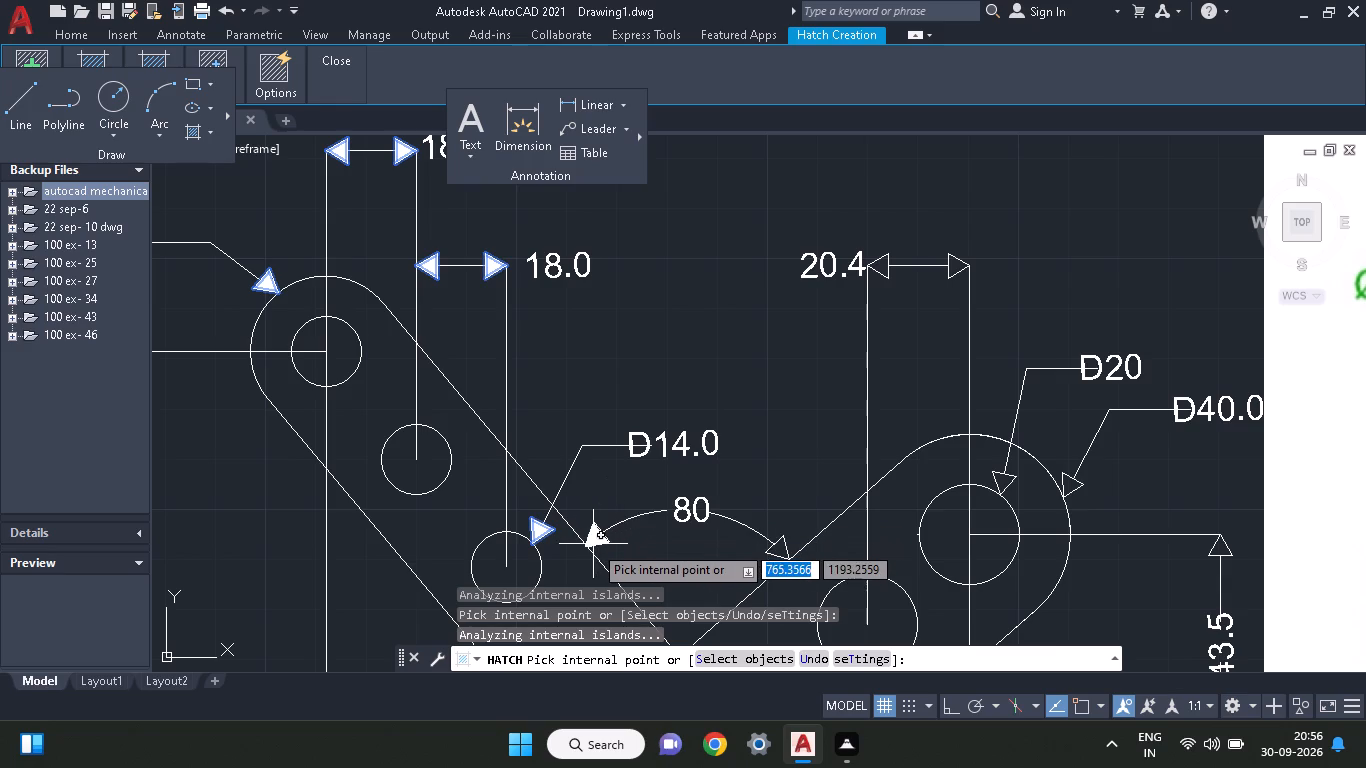
pyautogui.click(593, 544)
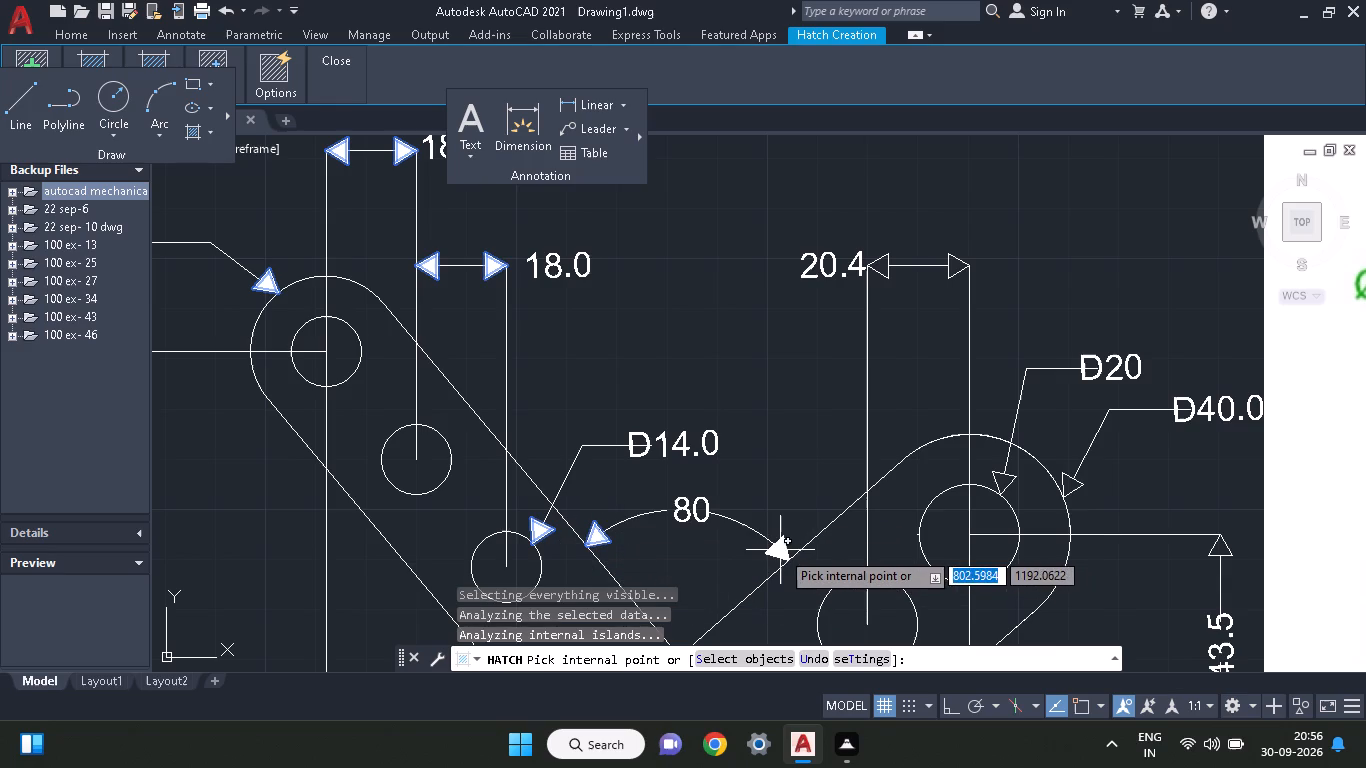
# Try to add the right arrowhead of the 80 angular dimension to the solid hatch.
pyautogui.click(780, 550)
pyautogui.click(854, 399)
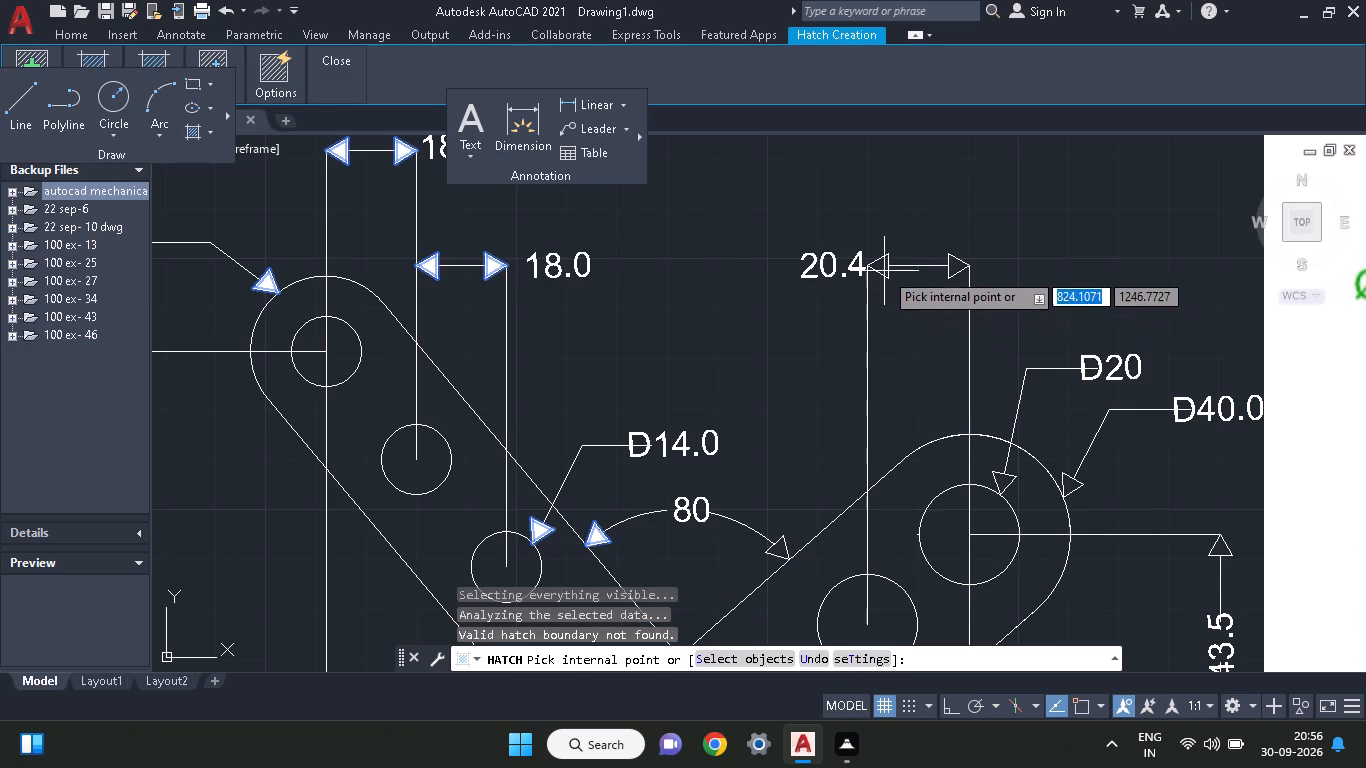
# Add both arrowheads of the 20.4 and 43.5 dimensions and the D20 and D40.0 leader arrowheads to the solid hatch.
pyautogui.click(878, 262)
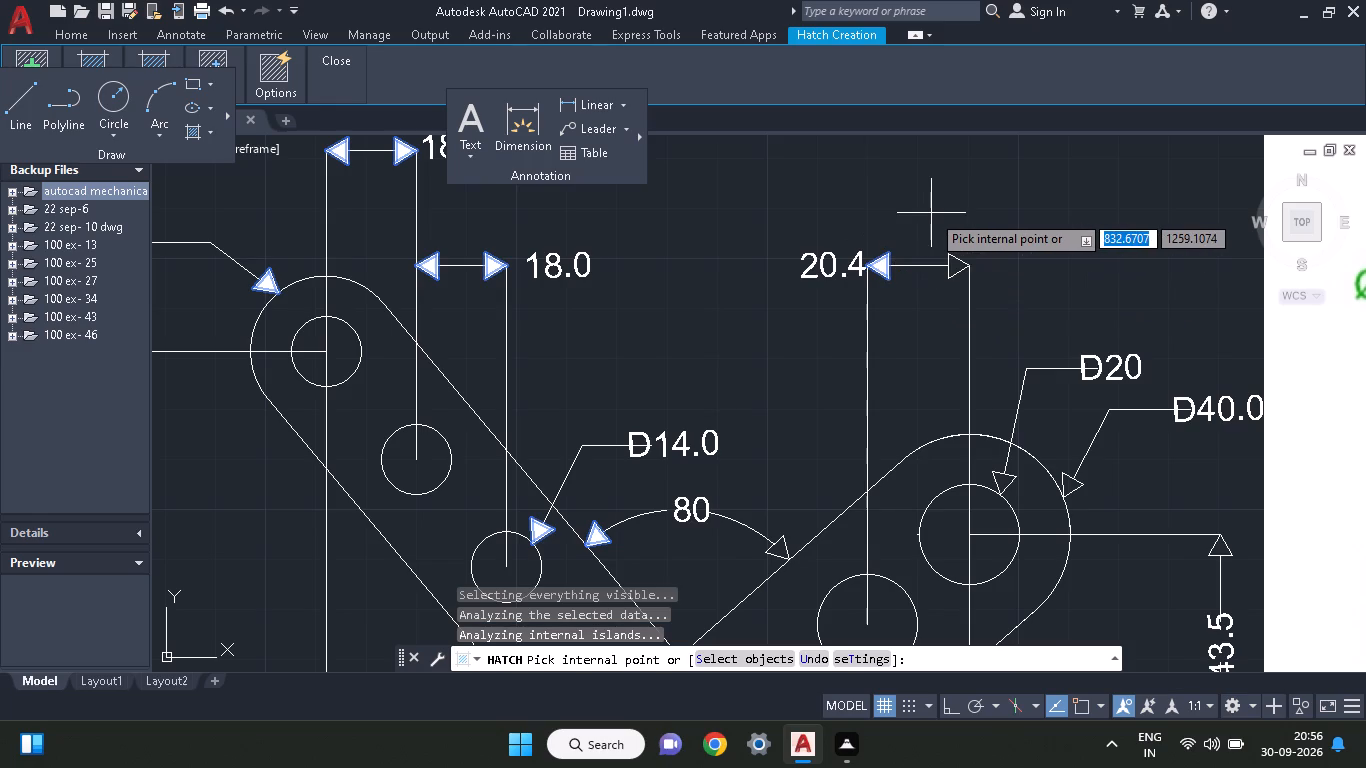
pyautogui.click(955, 264)
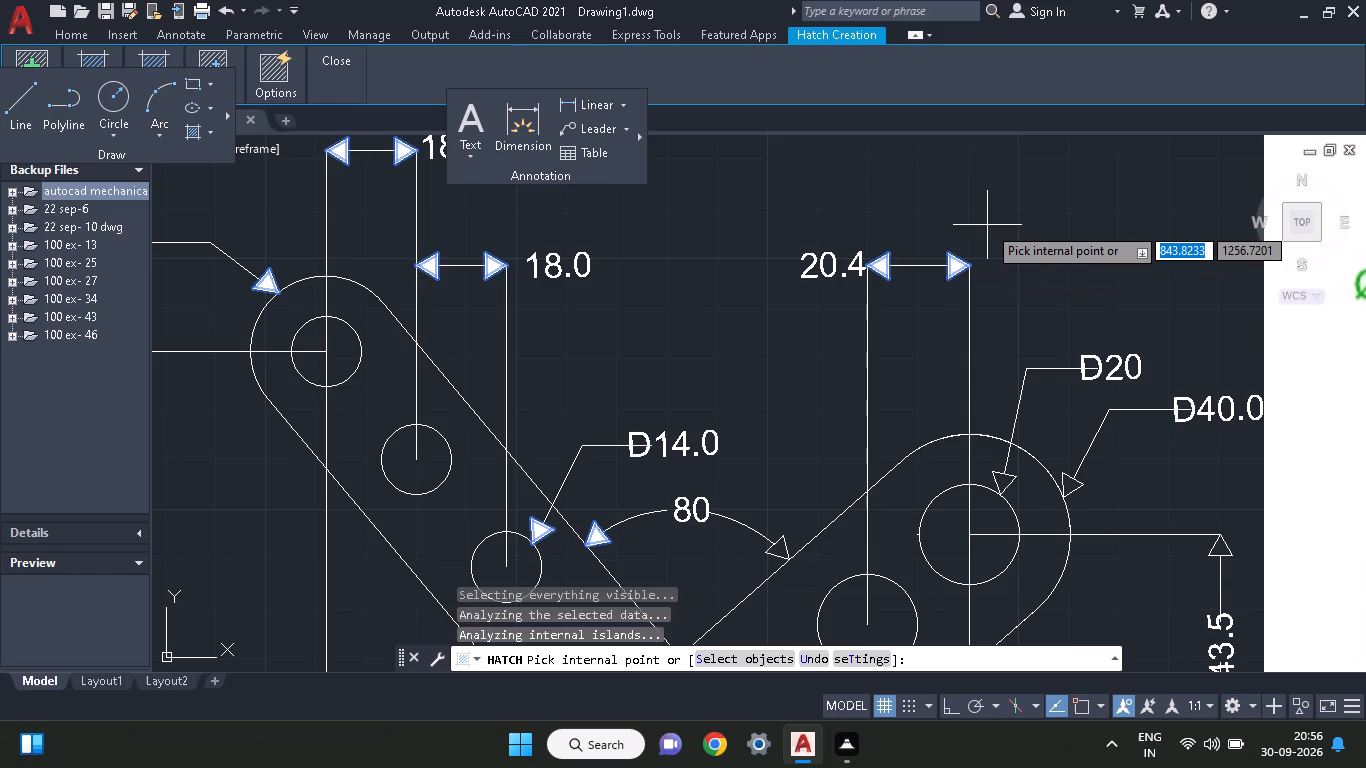
pyautogui.click(1005, 479)
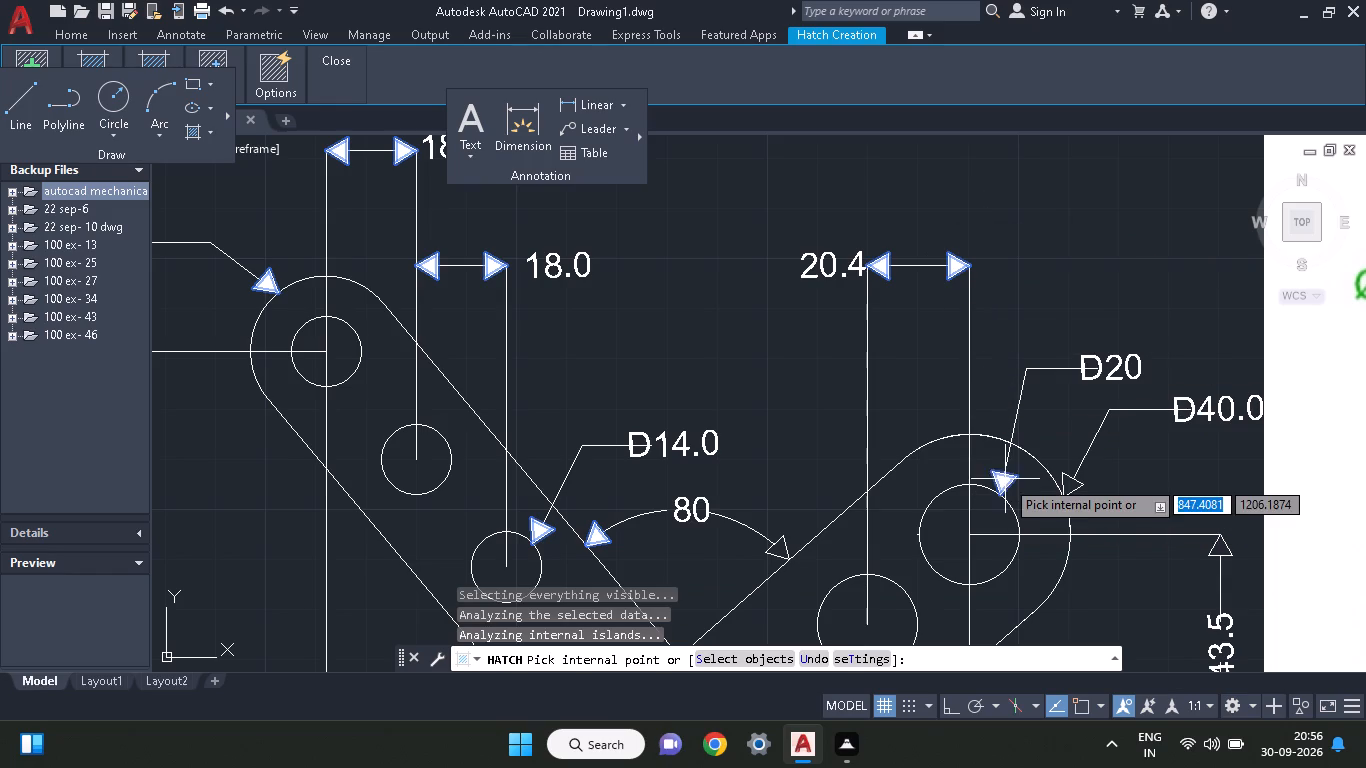
pyautogui.click(1071, 486)
pyautogui.moveTo(1100, 512); pyautogui.dragTo(1085, 510, button='middle')
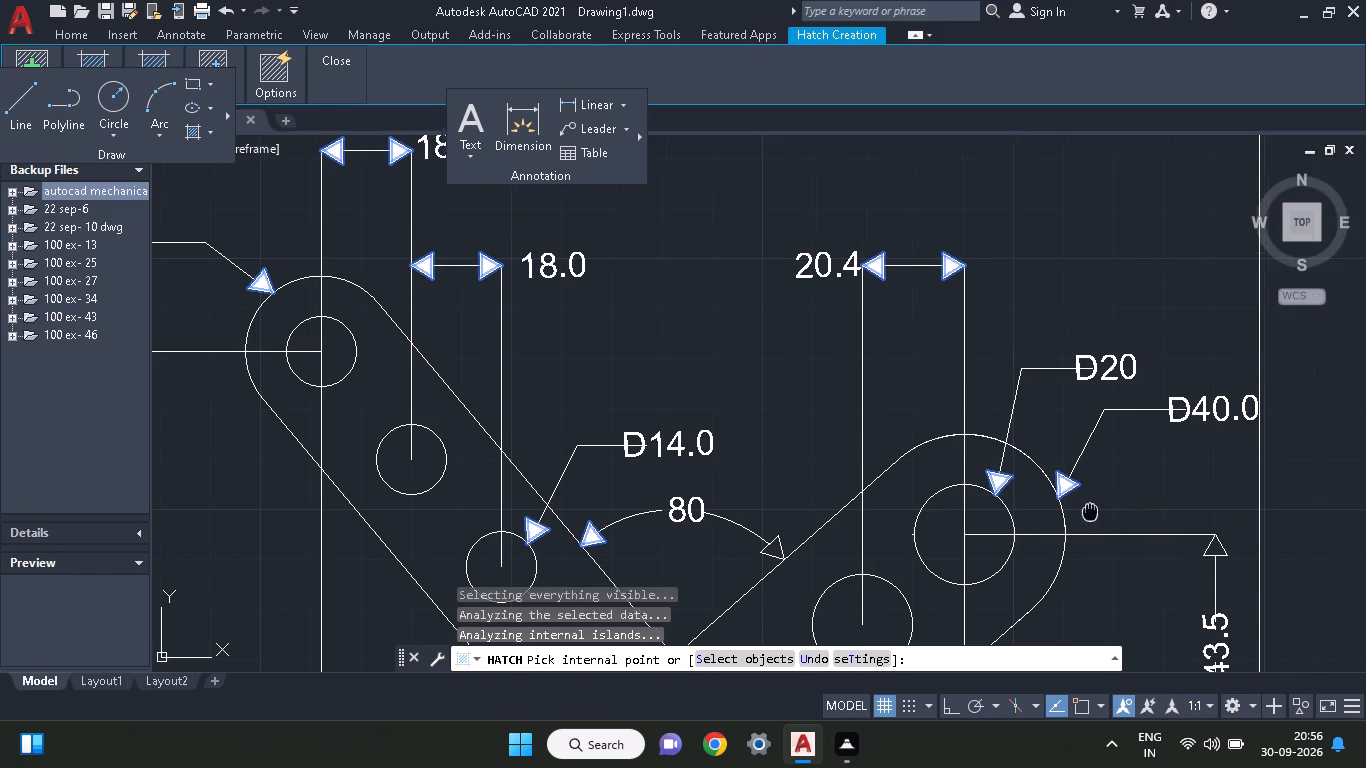
pyautogui.moveTo(1085, 510); pyautogui.dragTo(947, 452, button='middle')
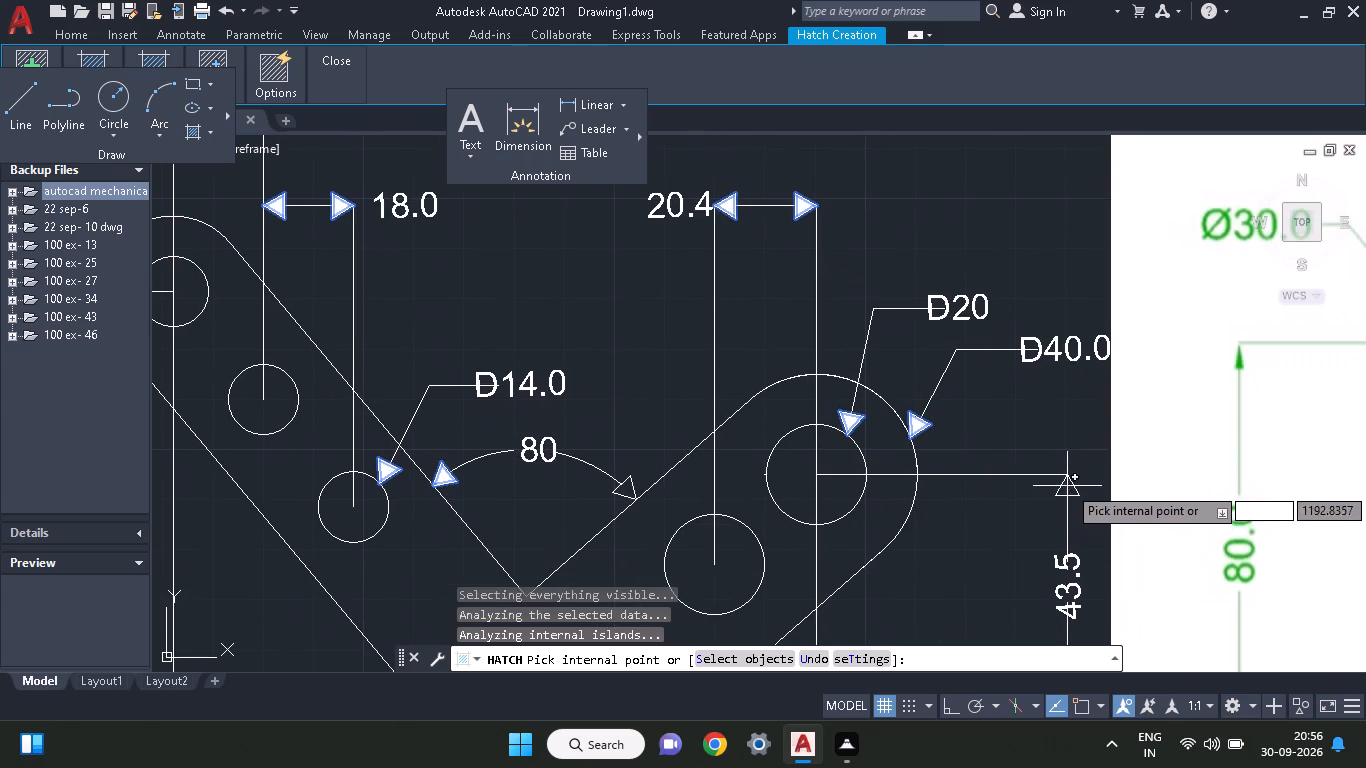
pyautogui.click(1067, 485)
pyautogui.moveTo(1037, 538); pyautogui.dragTo(1032, 396, button='middle')
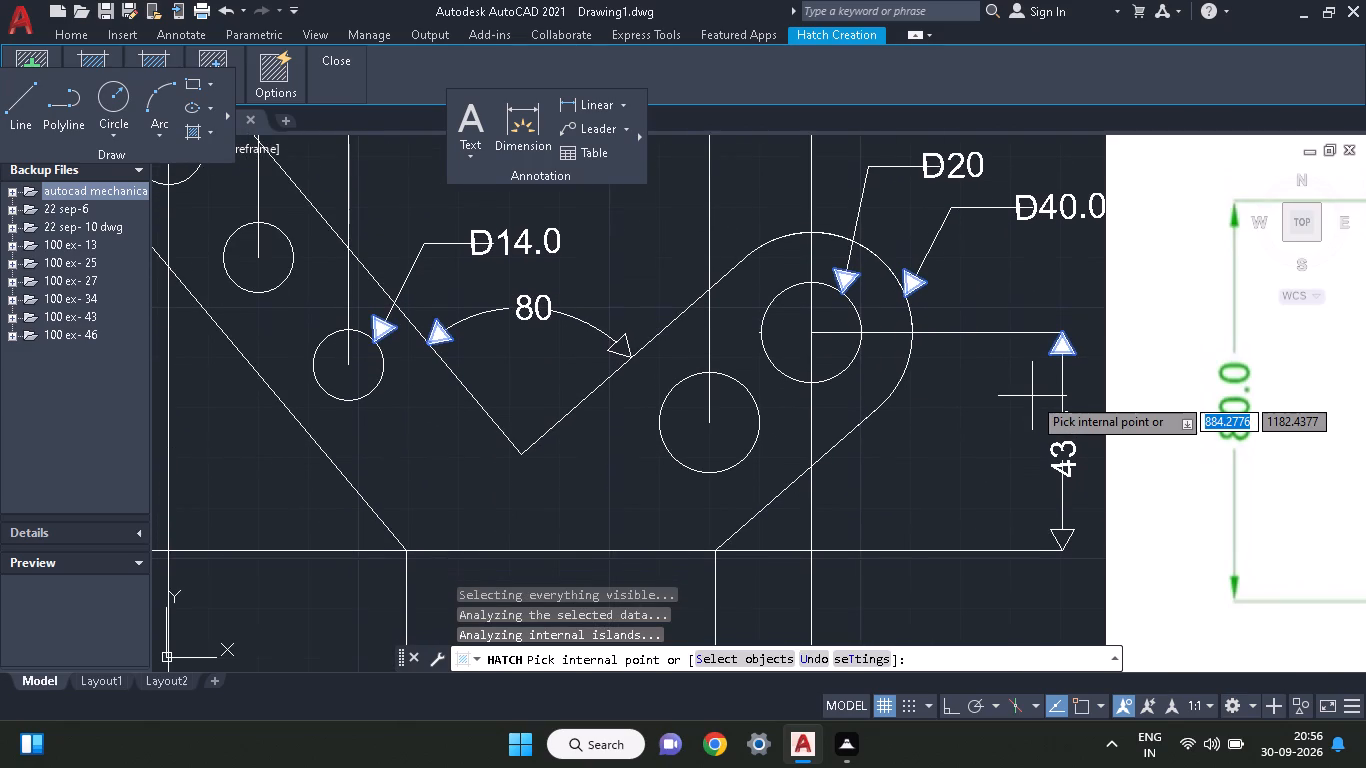
pyautogui.click(1058, 540)
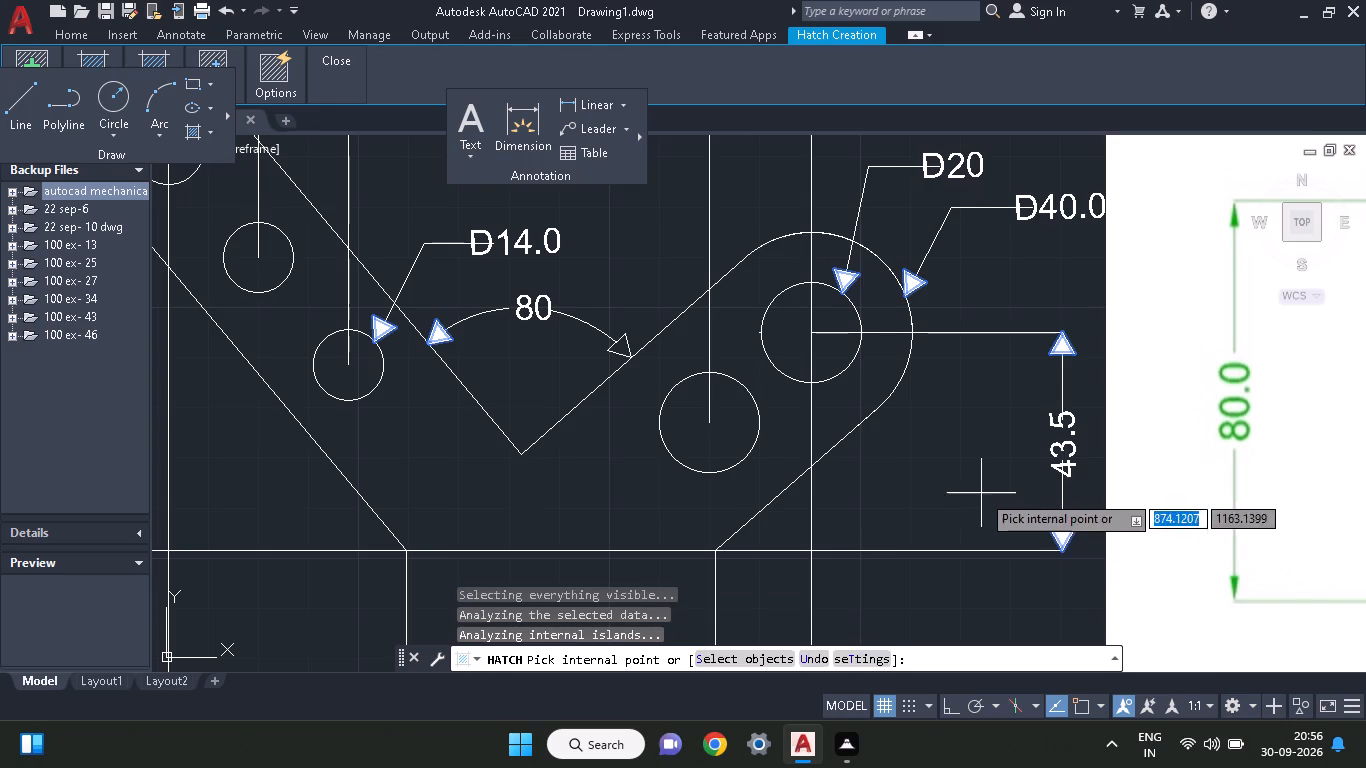
# Fill both arrowheads of the 10.4, 60.0 and 47.5 dimensions below the bracket and finish the solid hatch.
pyautogui.moveTo(981, 493); pyautogui.dragTo(1074, 386, button='middle')
pyautogui.moveTo(956, 474); pyautogui.dragTo(1051, 273, button='middle')
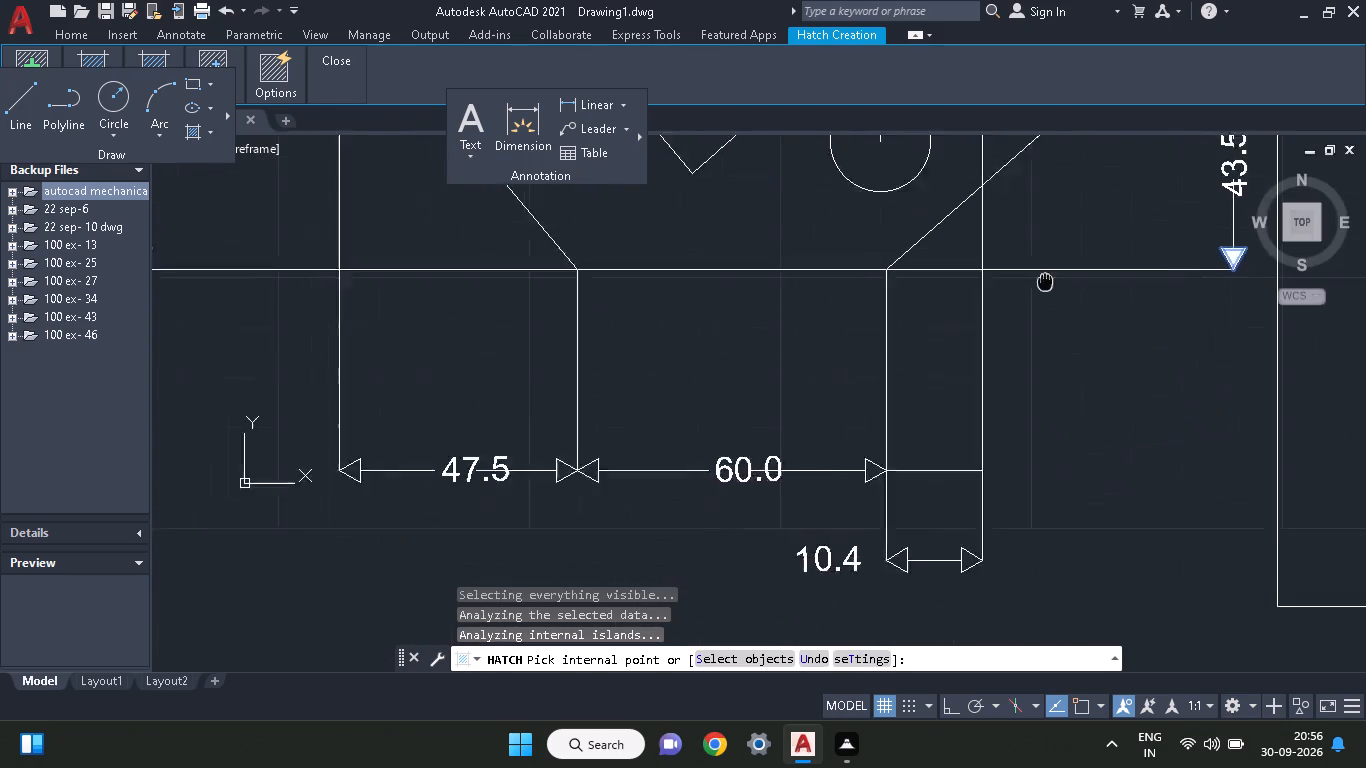
pyautogui.moveTo(1051, 273); pyautogui.dragTo(1080, 230, button='middle')
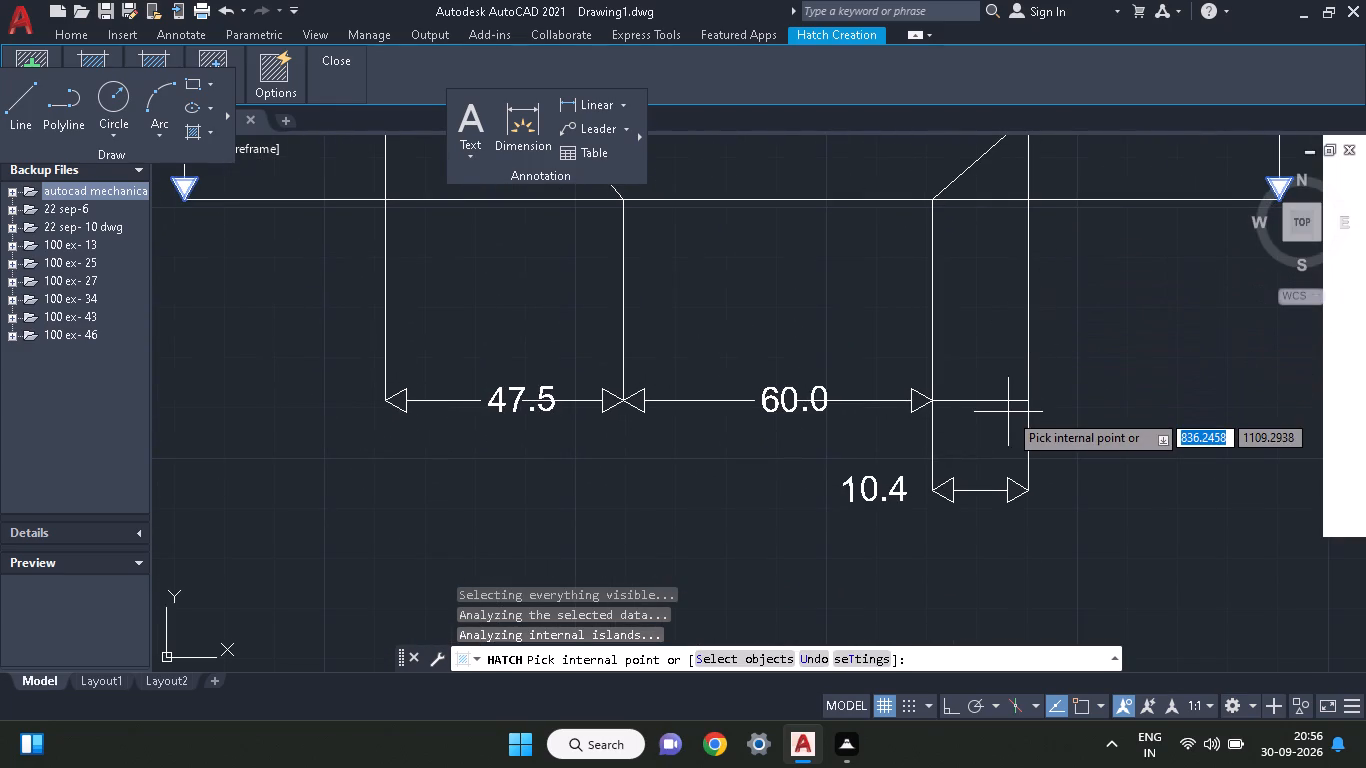
pyautogui.click(1013, 487)
pyautogui.click(941, 489)
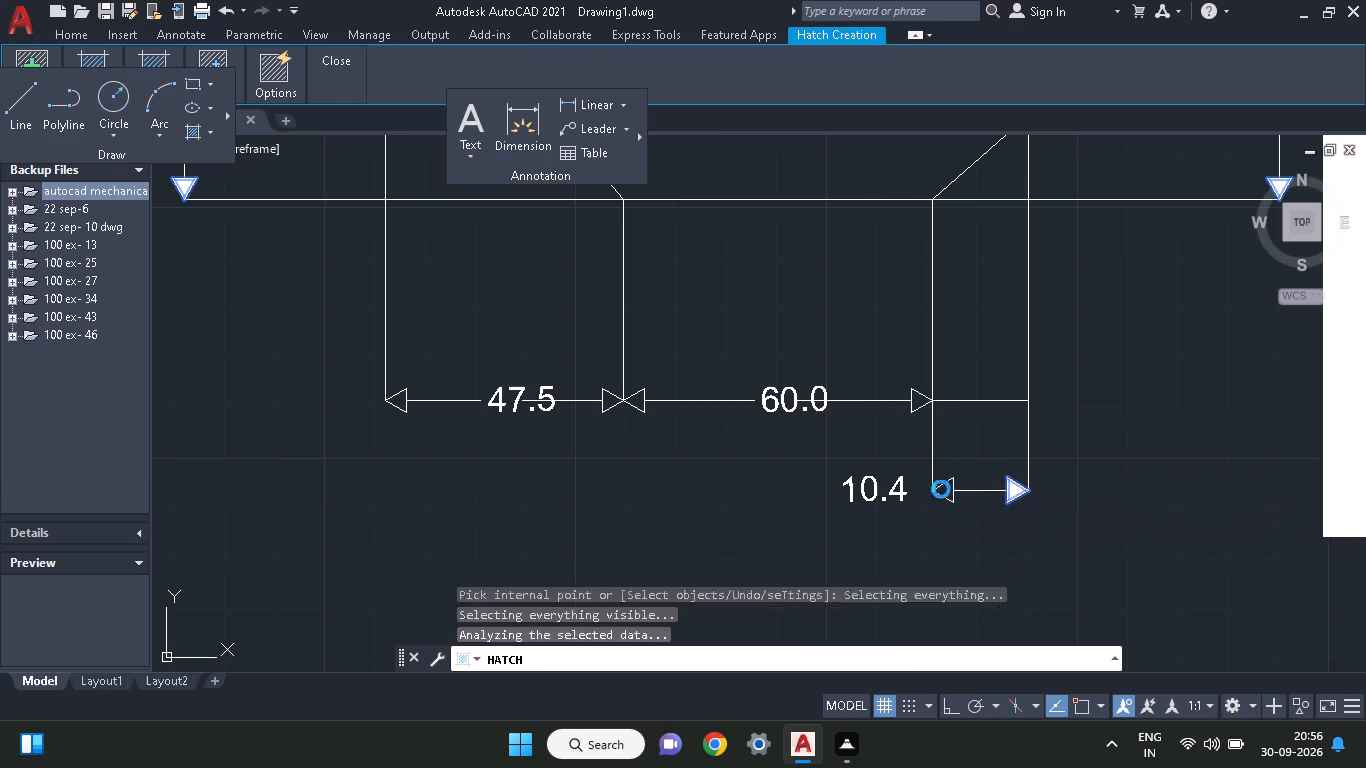
pyautogui.click(917, 407)
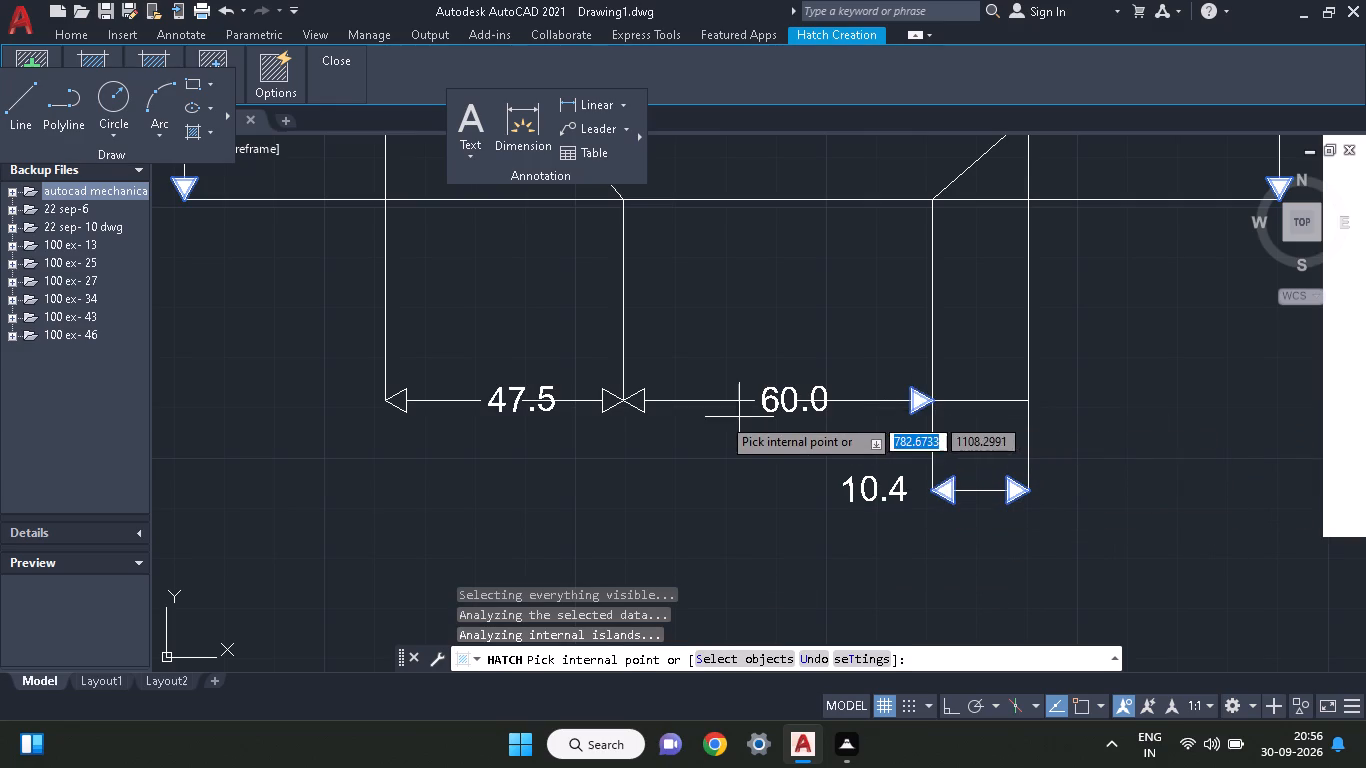
pyautogui.click(634, 399)
pyautogui.click(609, 402)
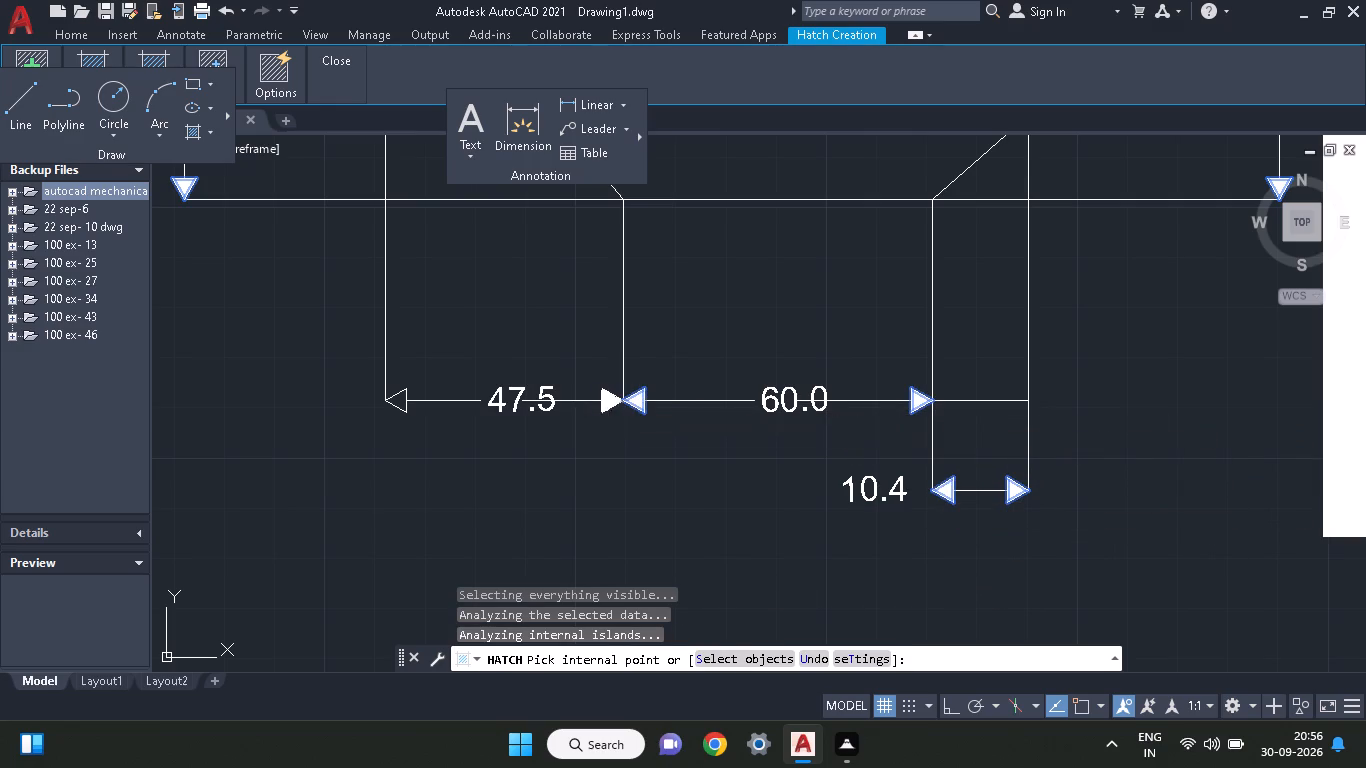
pyautogui.click(398, 406)
pyautogui.rightClick(474, 329)
pyautogui.click(502, 345)
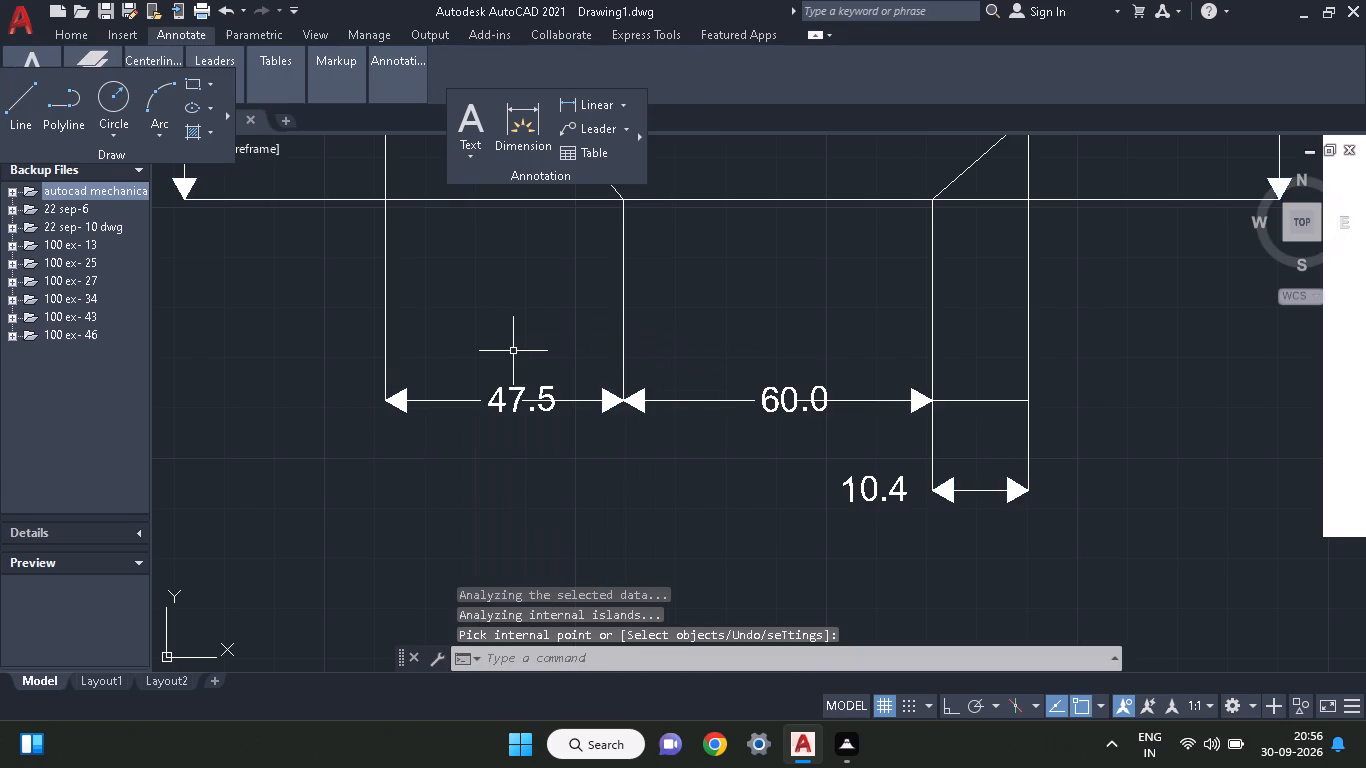
# Examine the dimensions and leaders around the bracket for any arrowhead left without solid fill.
pyautogui.moveTo(645, 351); pyautogui.dragTo(464, 440, button='middle')
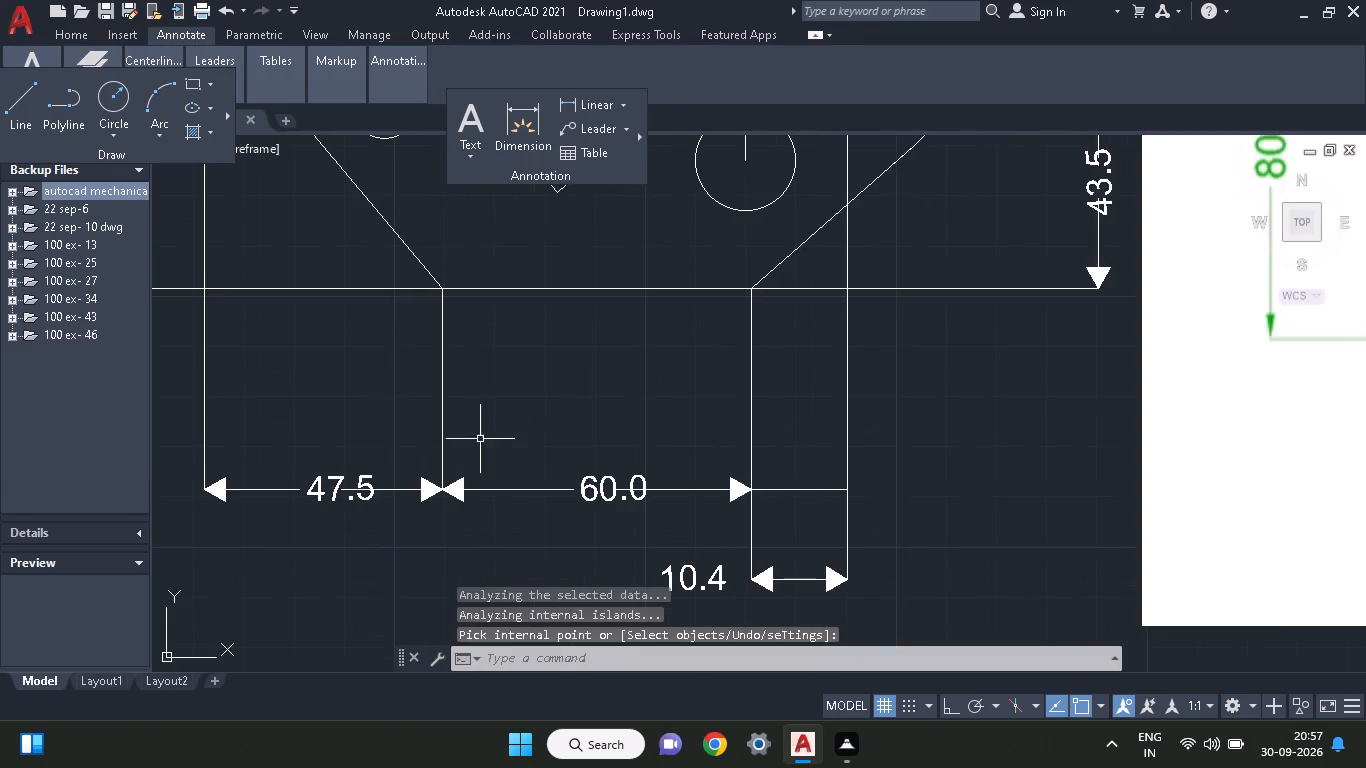
pyautogui.moveTo(481, 438); pyautogui.dragTo(193, 531, button='middle')
pyautogui.moveTo(296, 530); pyautogui.dragTo(239, 607, button='middle')
pyautogui.moveTo(334, 503); pyautogui.dragTo(355, 547, button='middle')
pyautogui.moveTo(402, 489); pyautogui.dragTo(417, 595, button='middle')
pyautogui.moveTo(434, 435); pyautogui.dragTo(448, 472, button='middle')
pyautogui.moveTo(452, 317); pyautogui.dragTo(474, 429, button='middle')
pyautogui.moveTo(481, 413); pyautogui.dragTo(497, 529, button='middle')
pyautogui.moveTo(466, 452); pyautogui.dragTo(731, 429, button='middle')
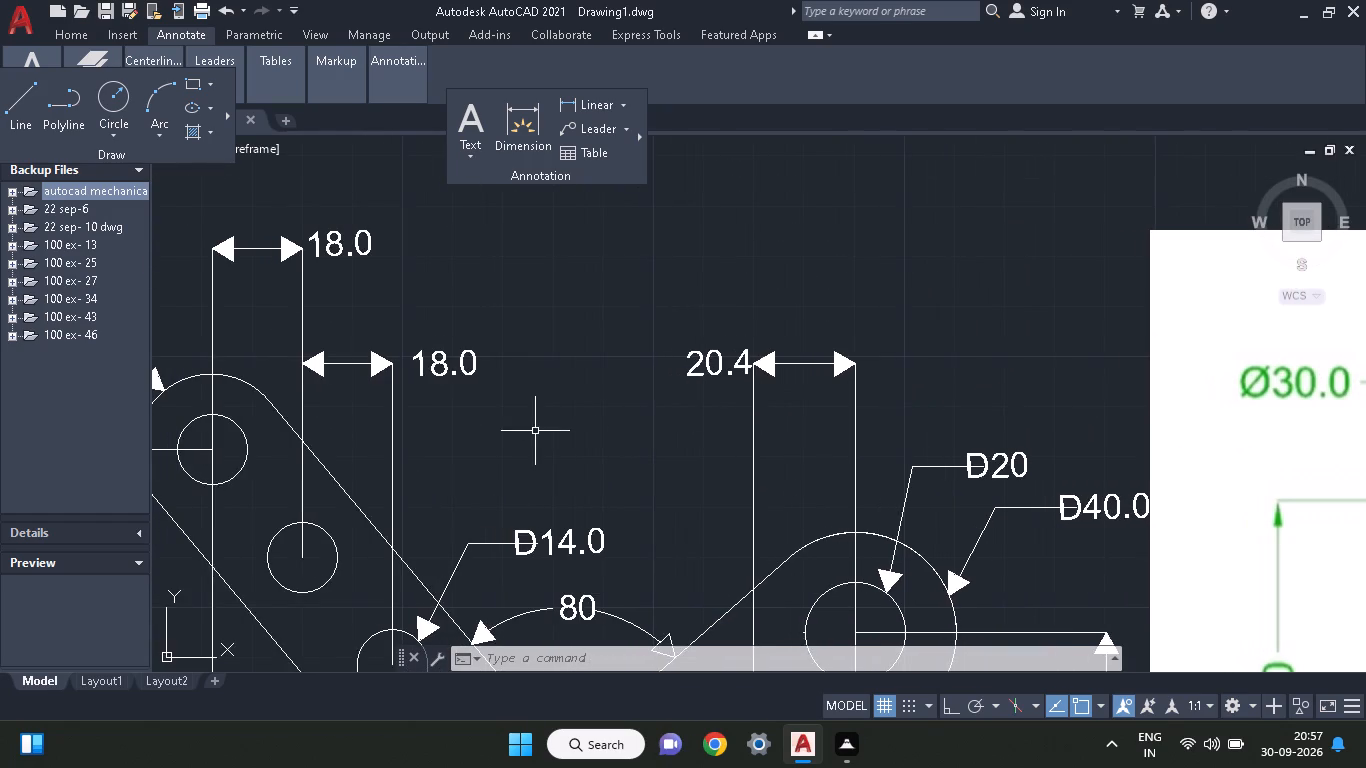
pyautogui.moveTo(532, 431); pyautogui.dragTo(770, 405, button='middle')
pyautogui.moveTo(709, 466); pyautogui.dragTo(778, 379, button='middle')
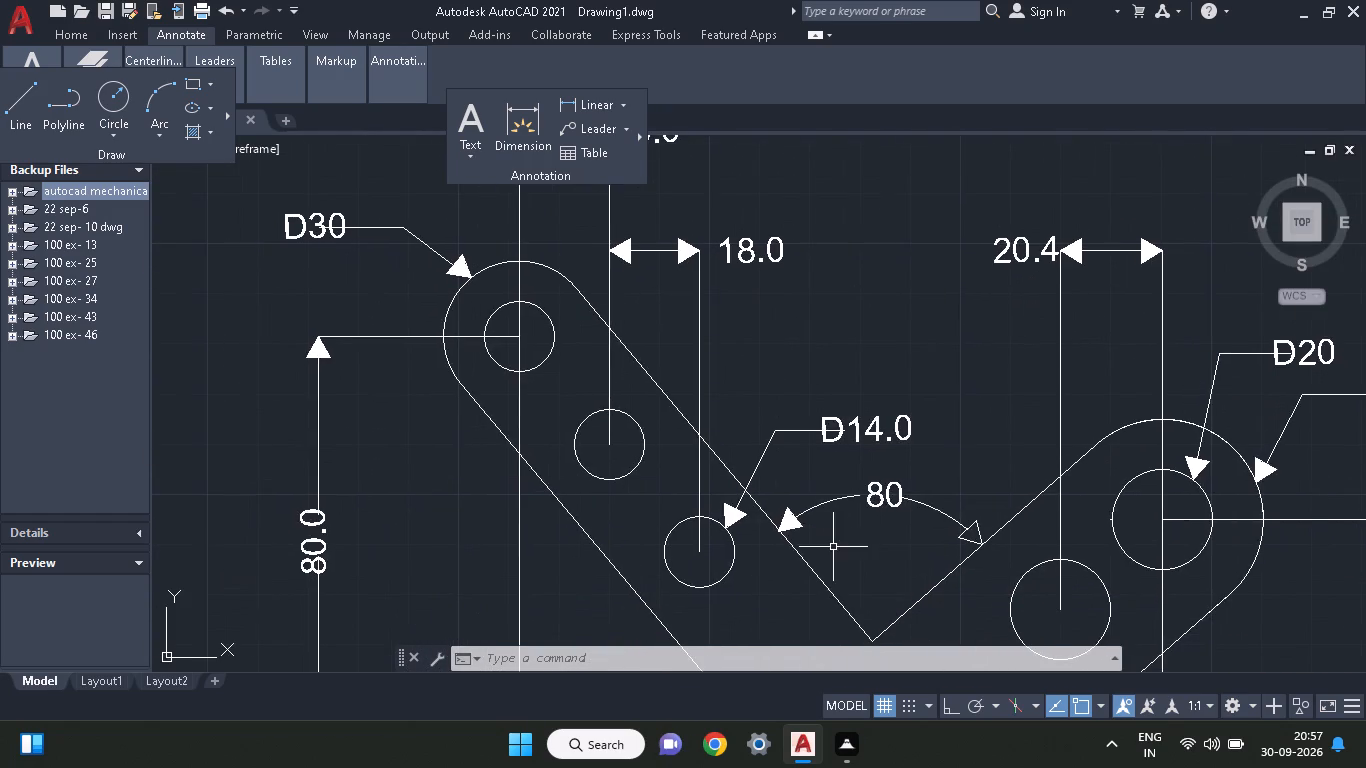
# Erase the unfilled right arrowhead outline of the 80 angular dimension.
pyautogui.moveTo(831, 544); pyautogui.dragTo(727, 348, button='middle')
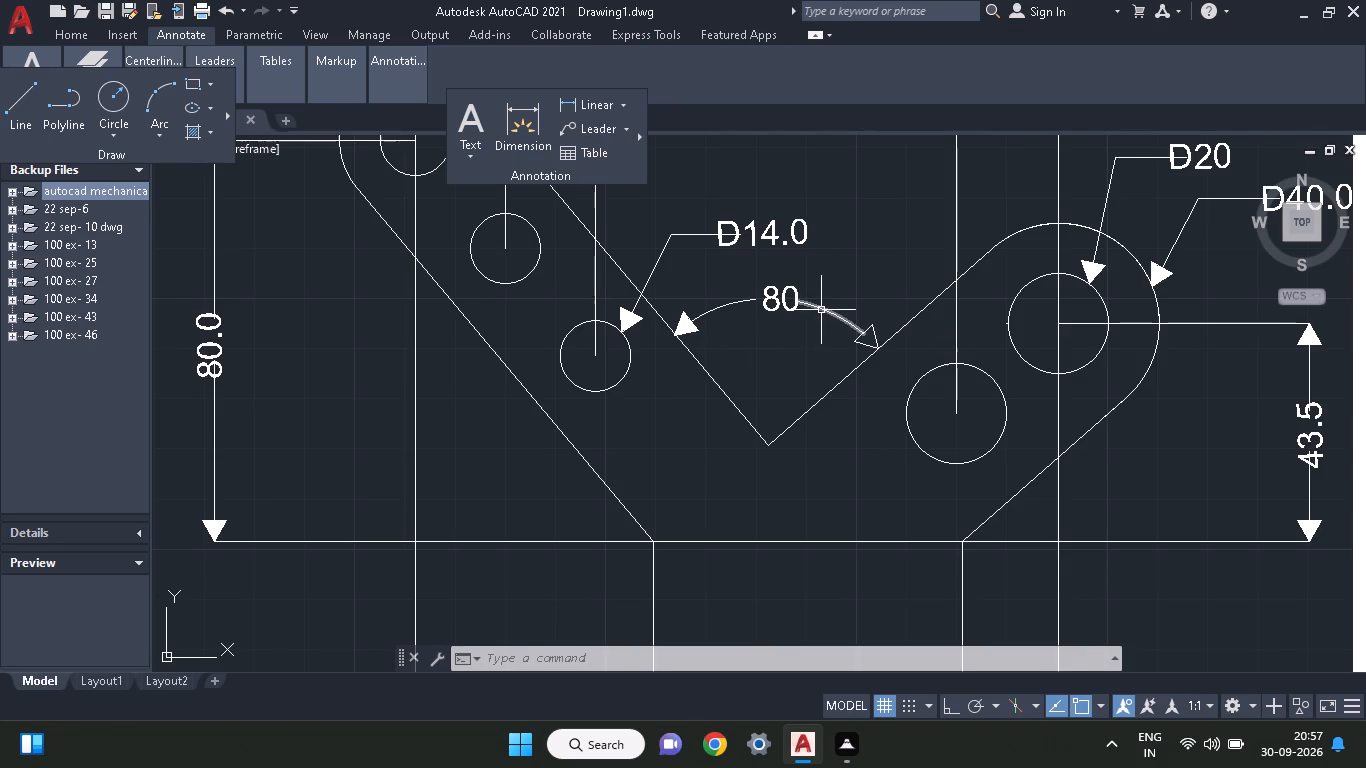
pyautogui.keyDown('ctrl'); pyautogui.scroll(2, 821, 310); pyautogui.keyUp('ctrl')
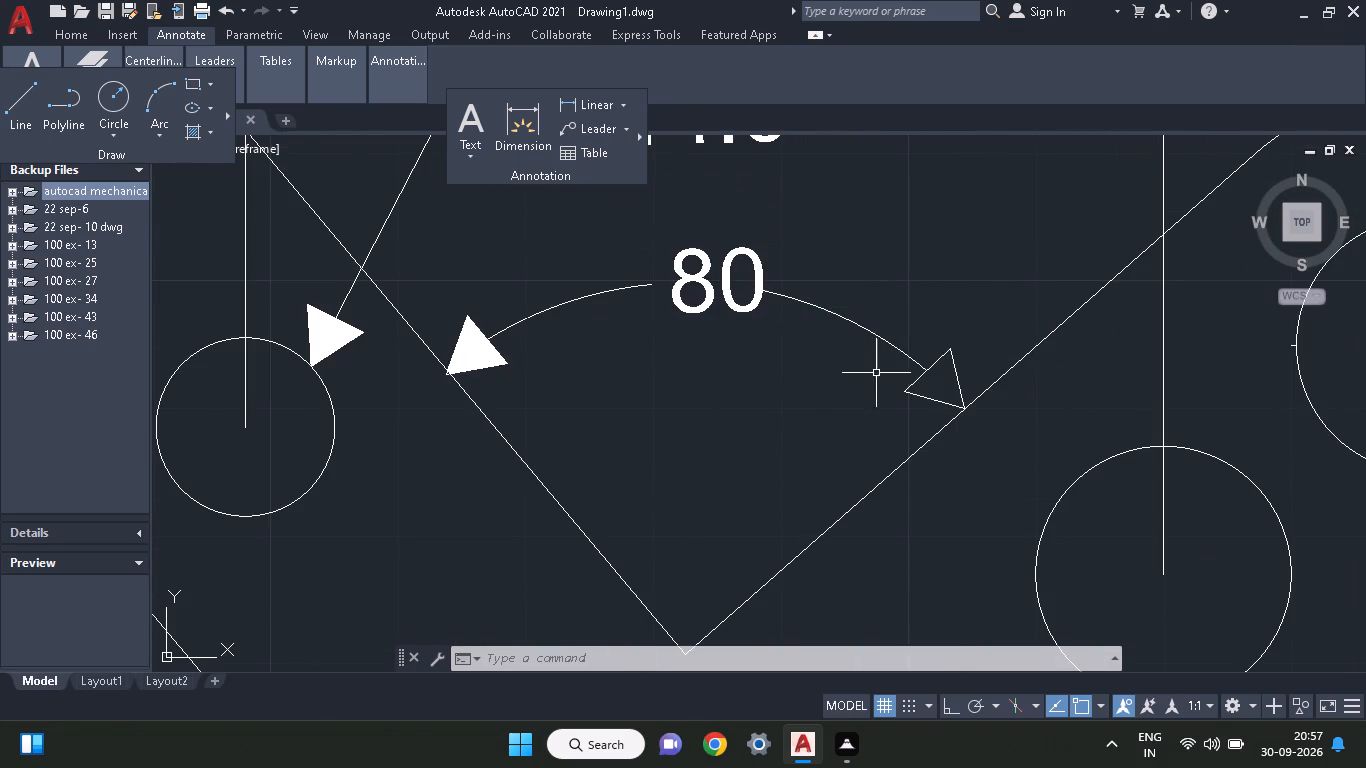
pyautogui.click(912, 383)
pyautogui.rightClick(823, 424)
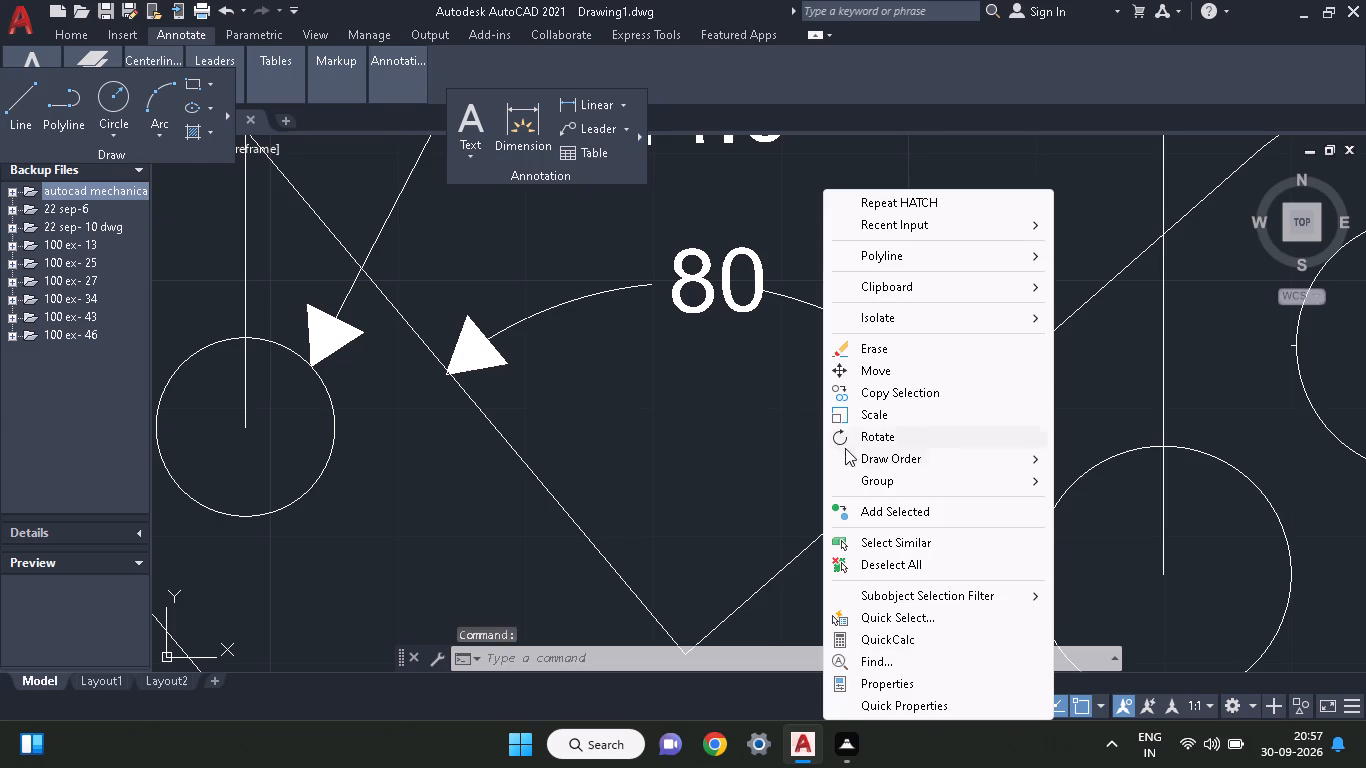
pyautogui.click(859, 356)
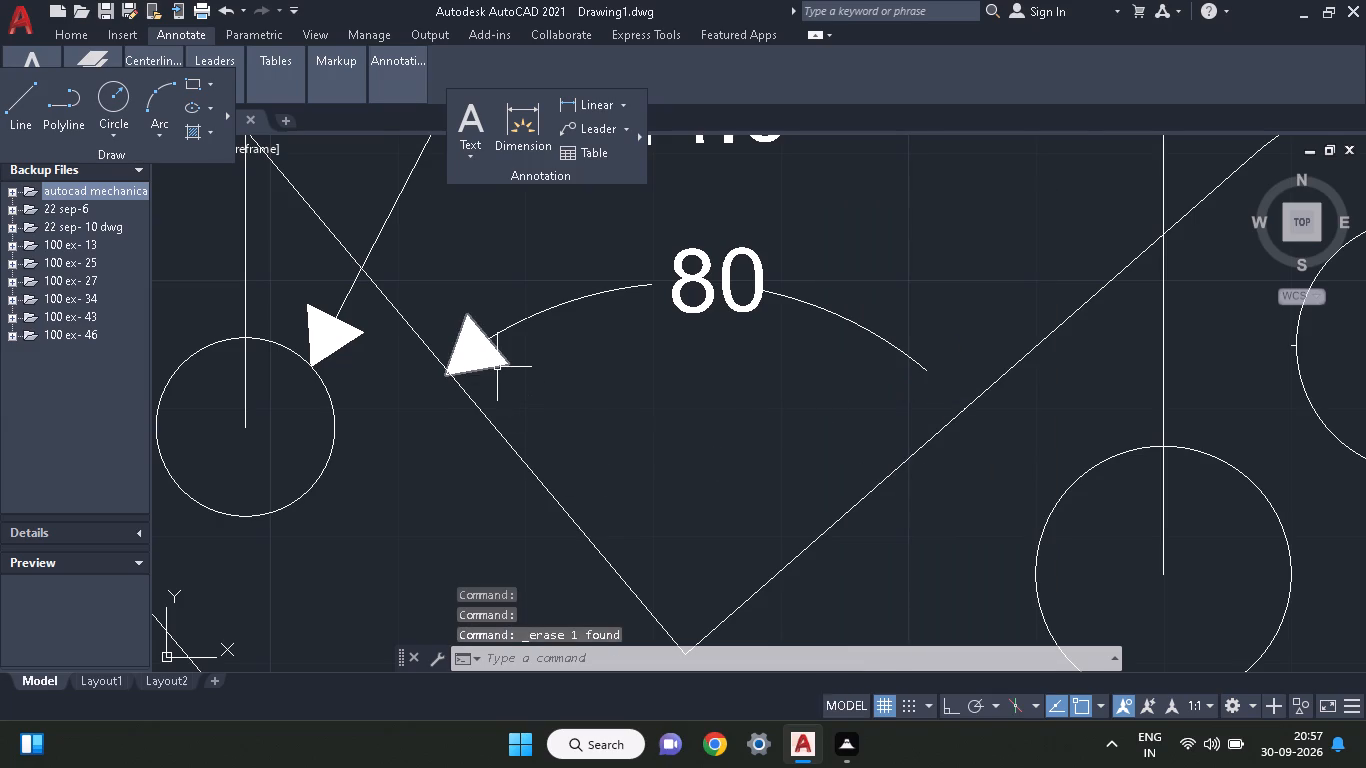
# Copy the left arrowhead outline of the 80 angular dimension from its tip to the bracket's right inner edge, at the dimension arc's end.
pyautogui.click(497, 367)
pyautogui.rightClick(507, 380)
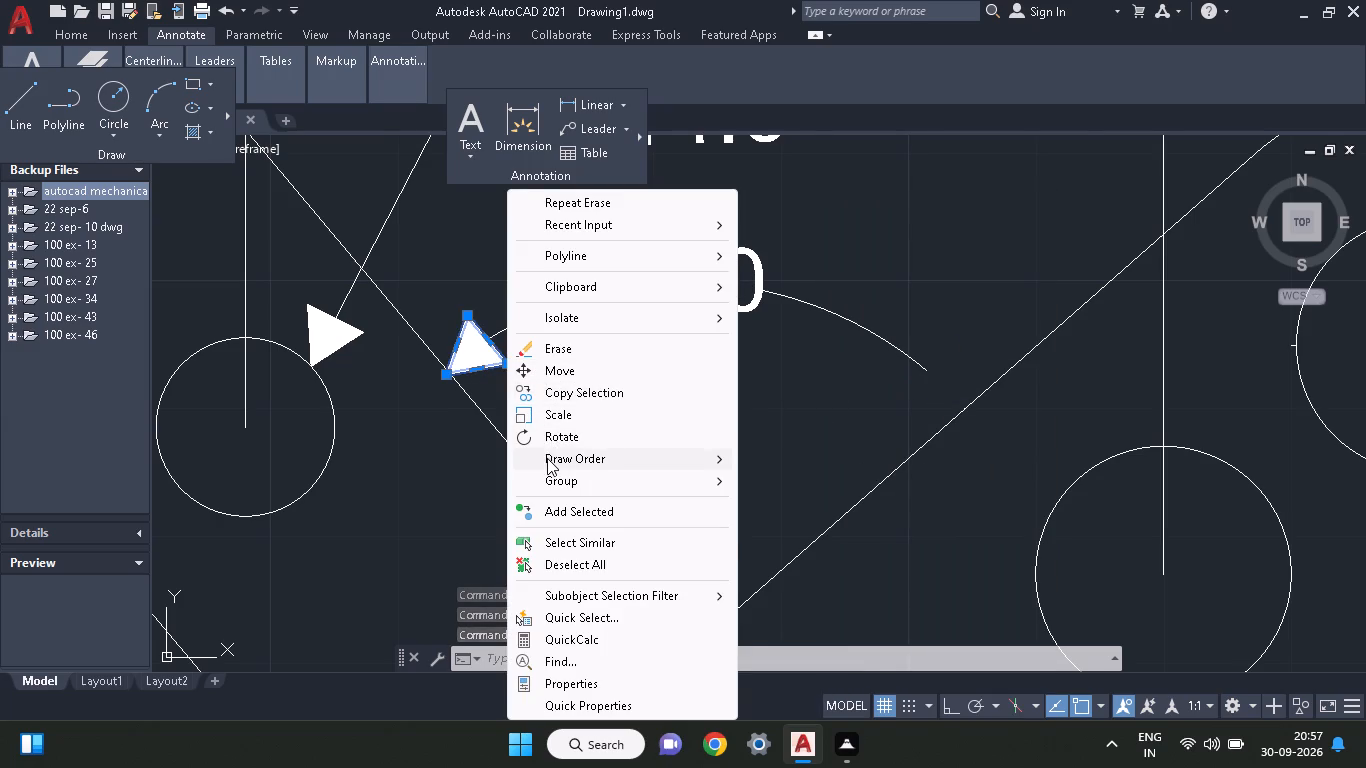
pyautogui.click(555, 401)
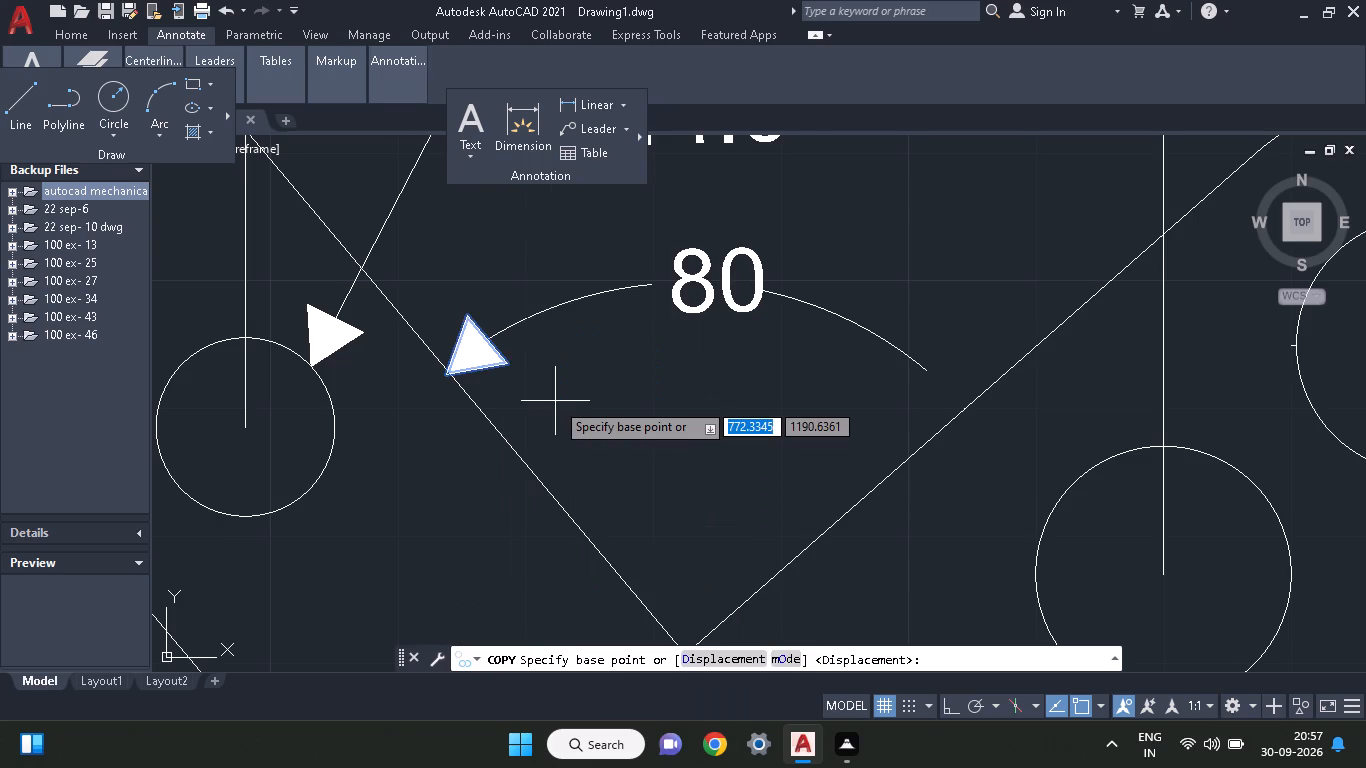
pyautogui.scroll(-1, 466, 376)
pyautogui.click(446, 376)
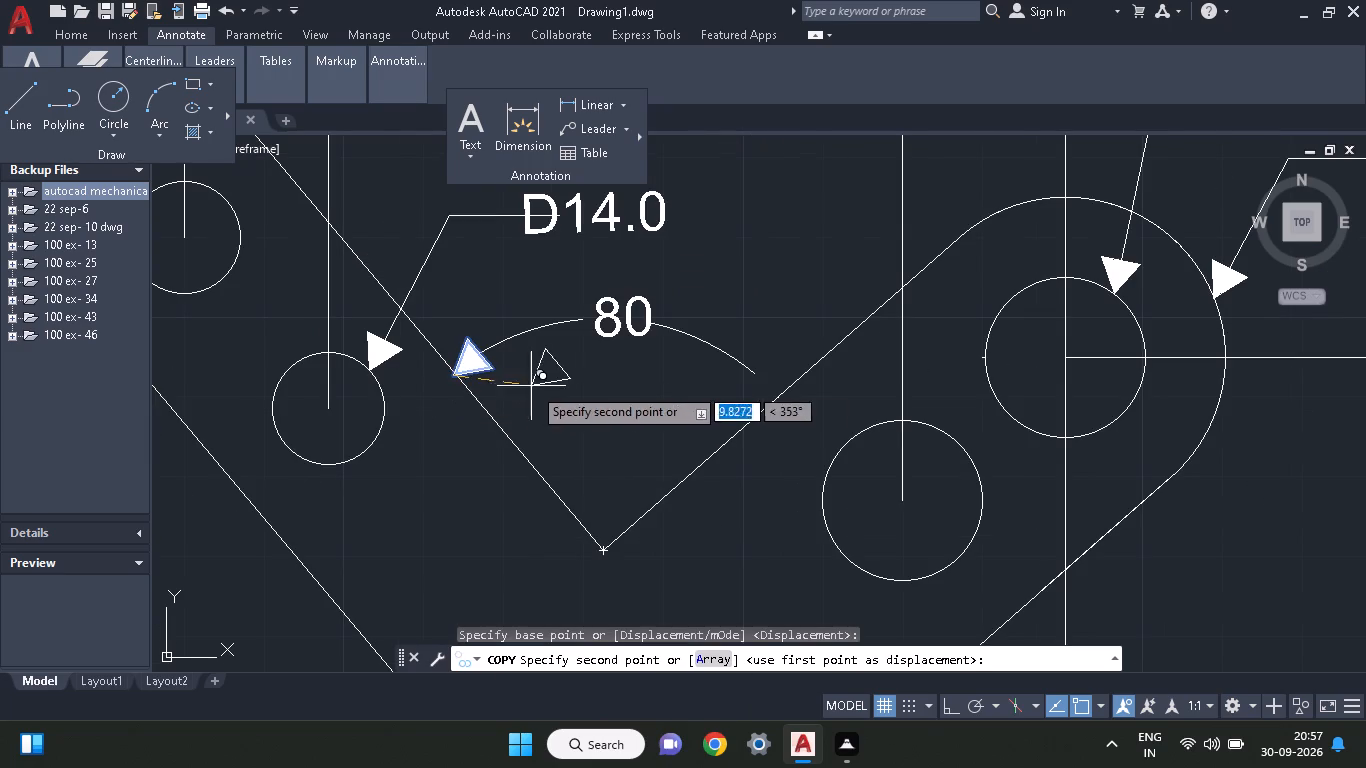
pyautogui.click(780, 392)
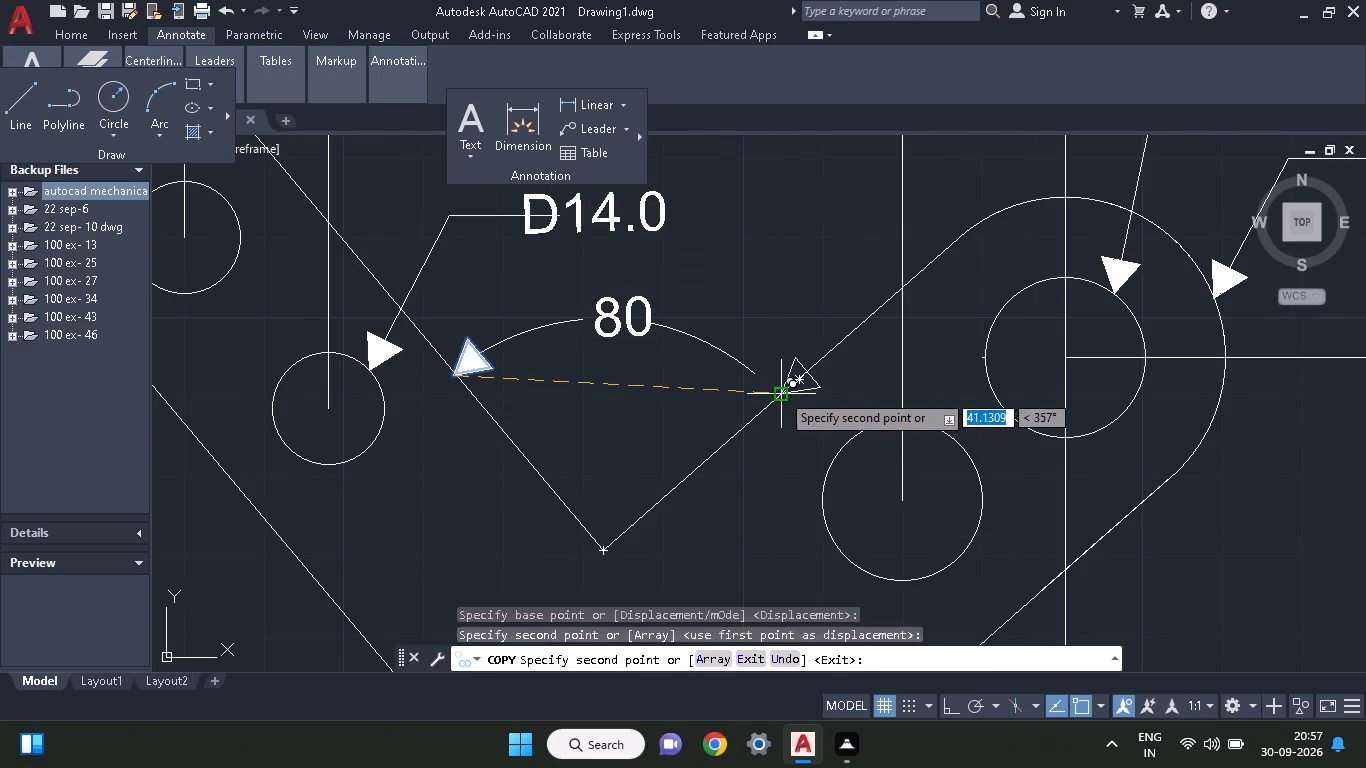
pyautogui.rightClick(760, 314)
pyautogui.click(777, 332)
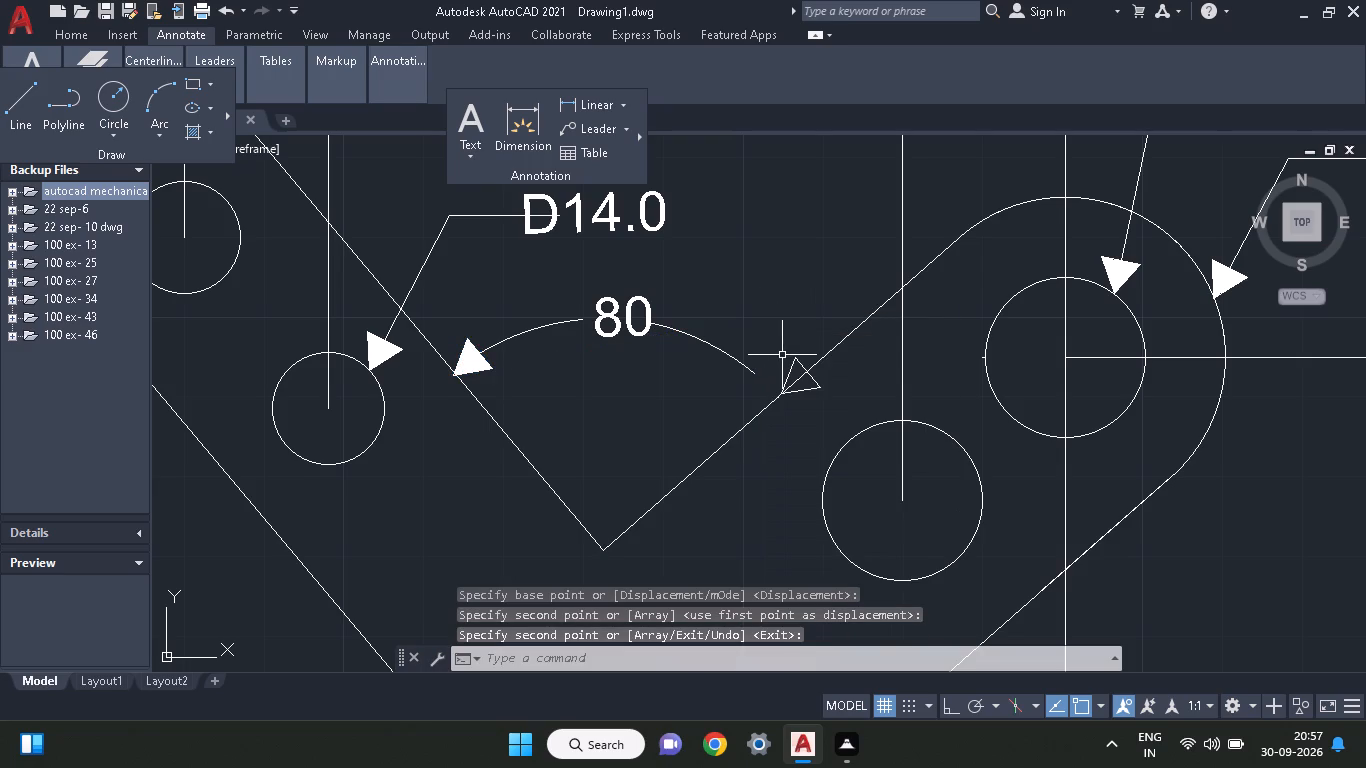
# Rotate the copied arrowhead about its tip so it lines up with the right end of the 80 dimension arc.
pyautogui.click(789, 368)
pyautogui.rightClick(719, 274)
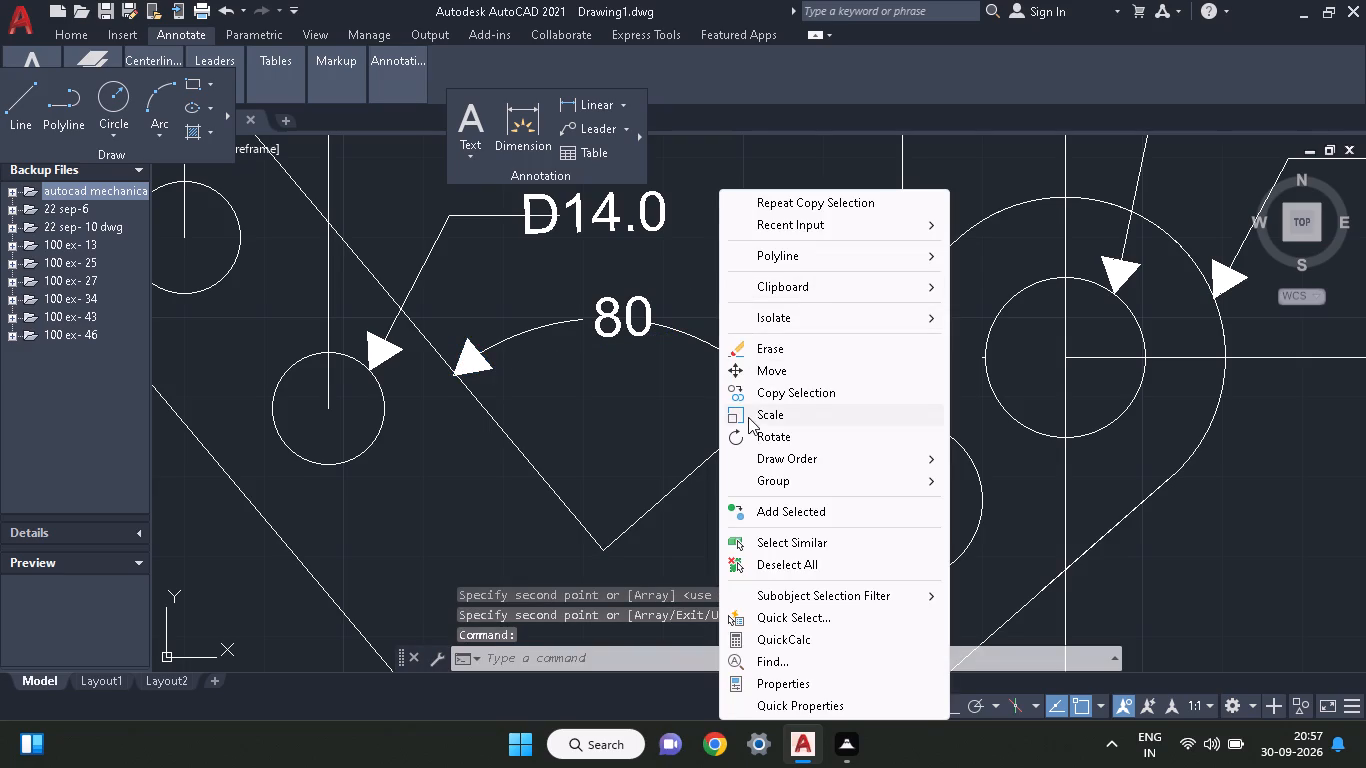
pyautogui.click(761, 436)
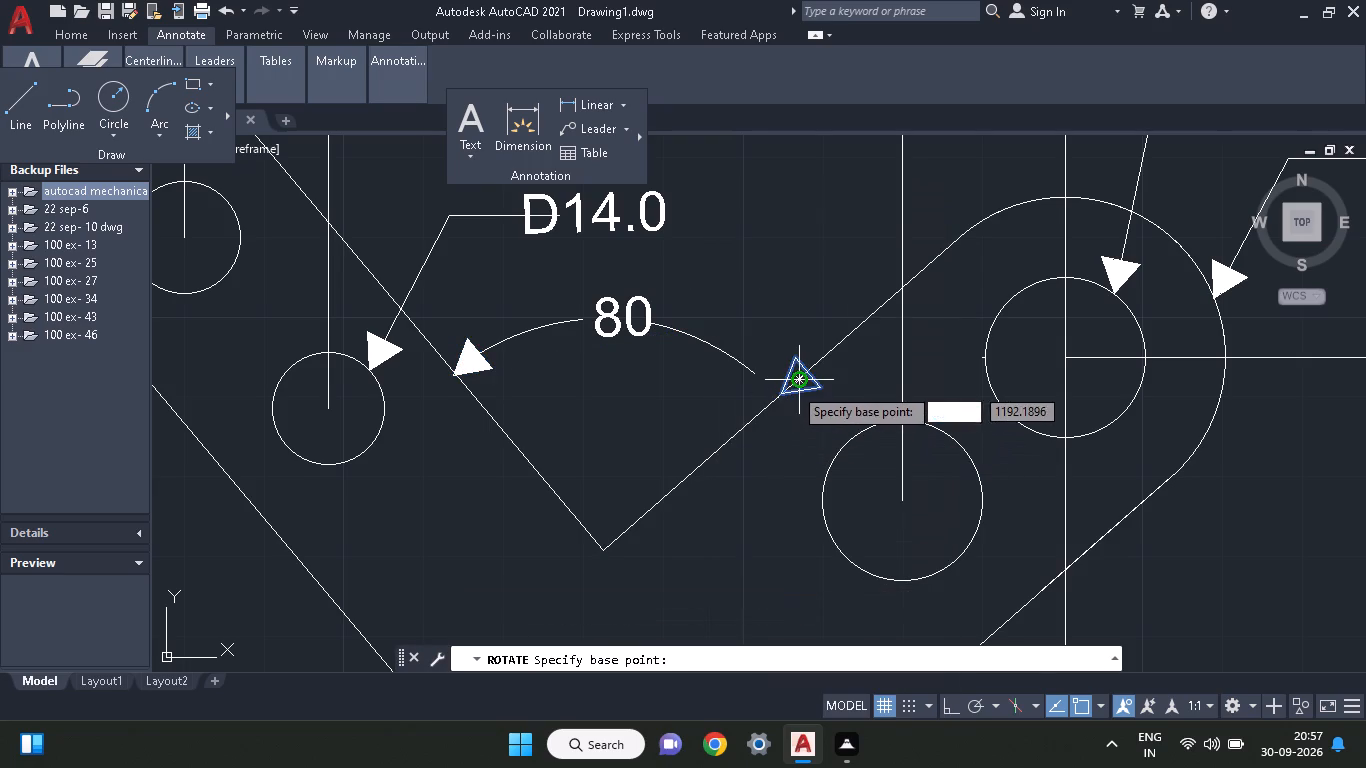
pyautogui.click(782, 393)
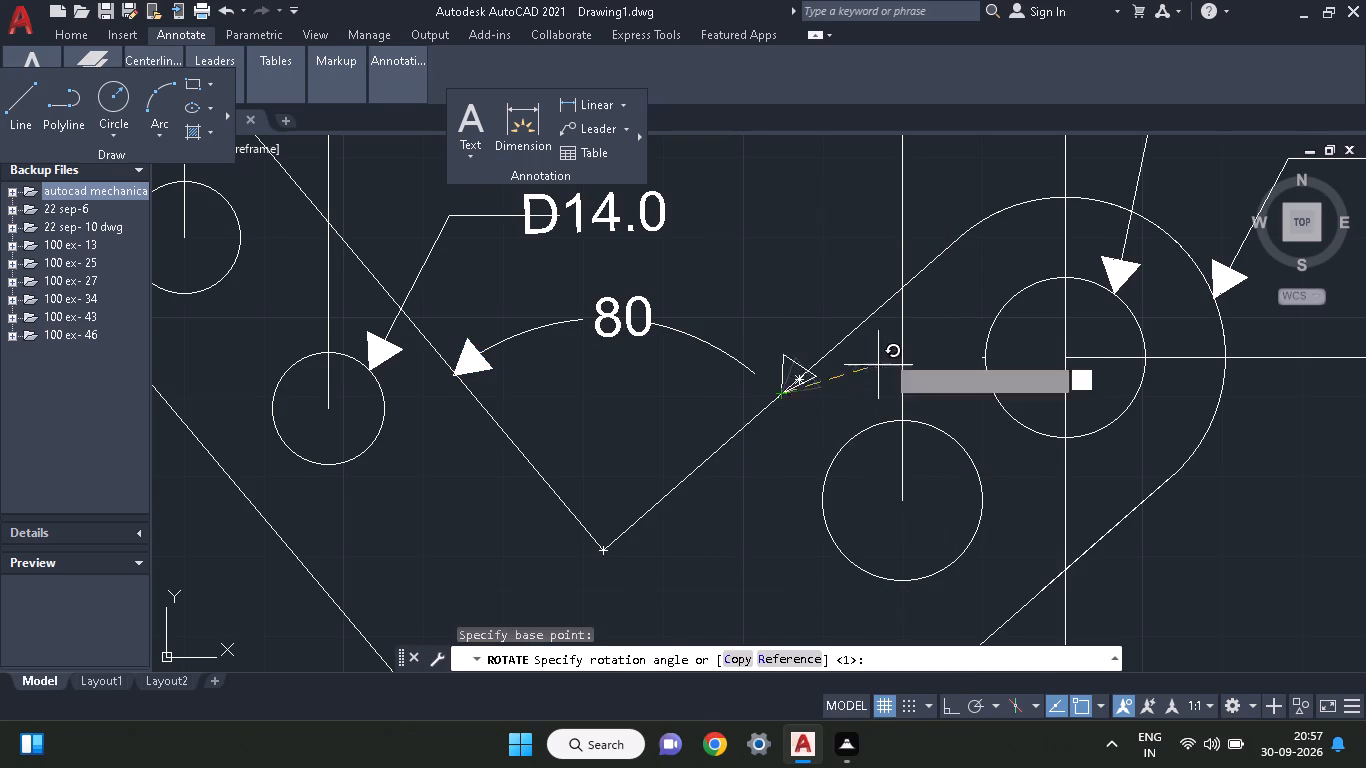
pyautogui.click(752, 153)
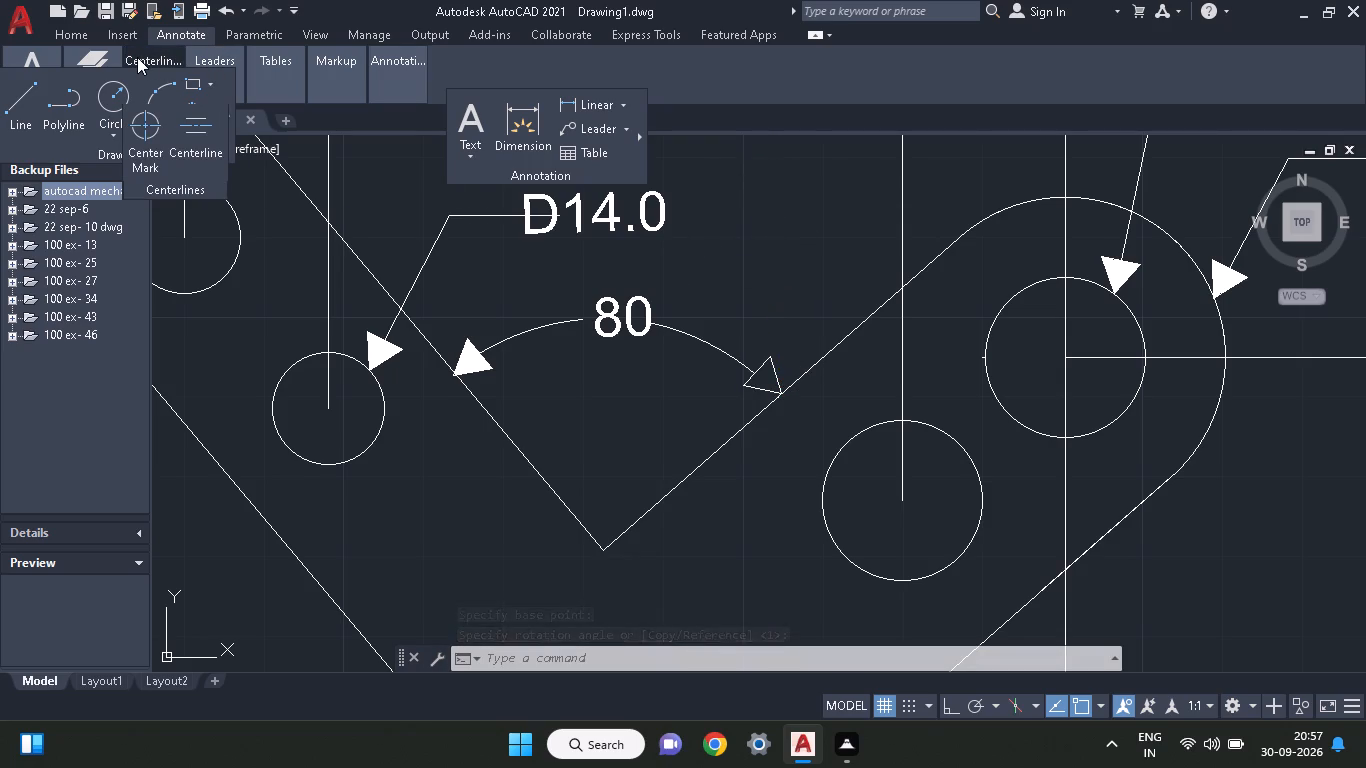
# Fill the right arrowhead of the 80 angular dimension with solid hatch.
pyautogui.click(111, 28)
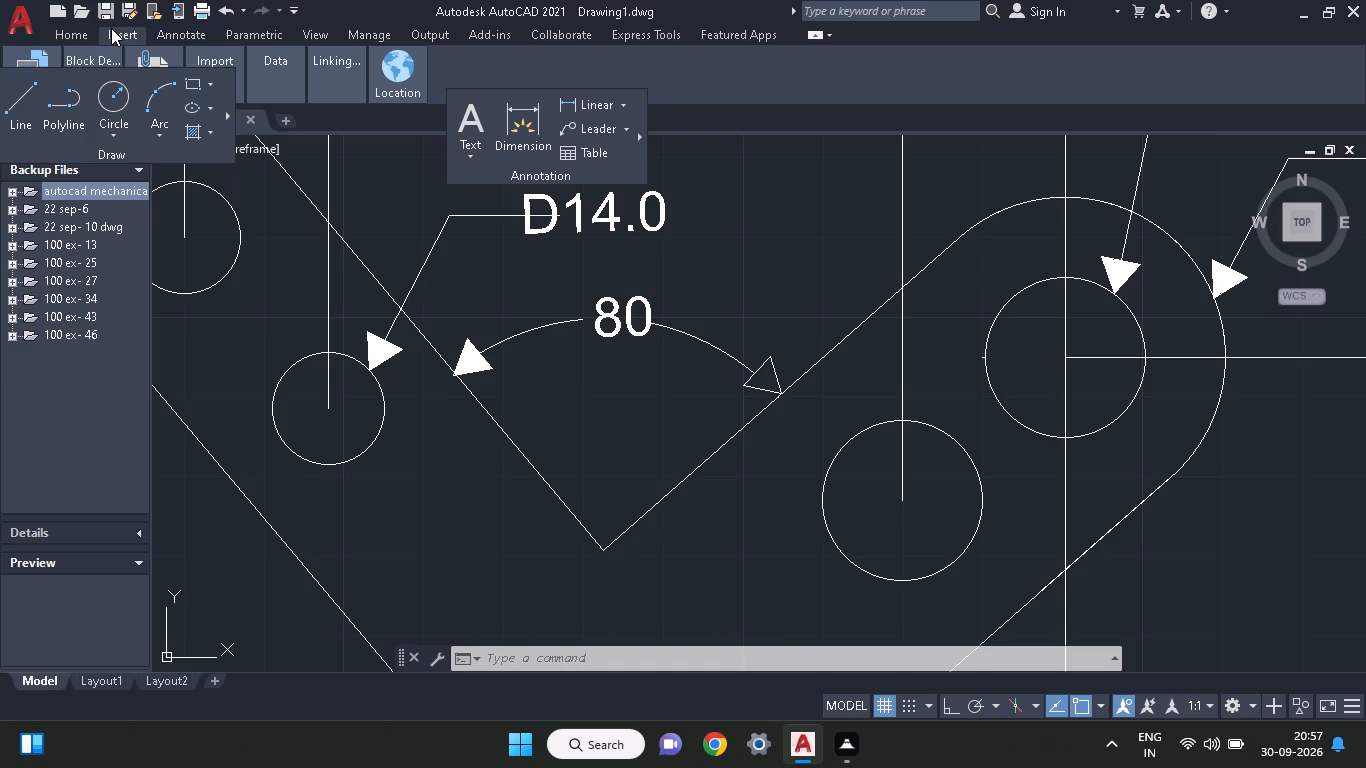
pyautogui.click(127, 27)
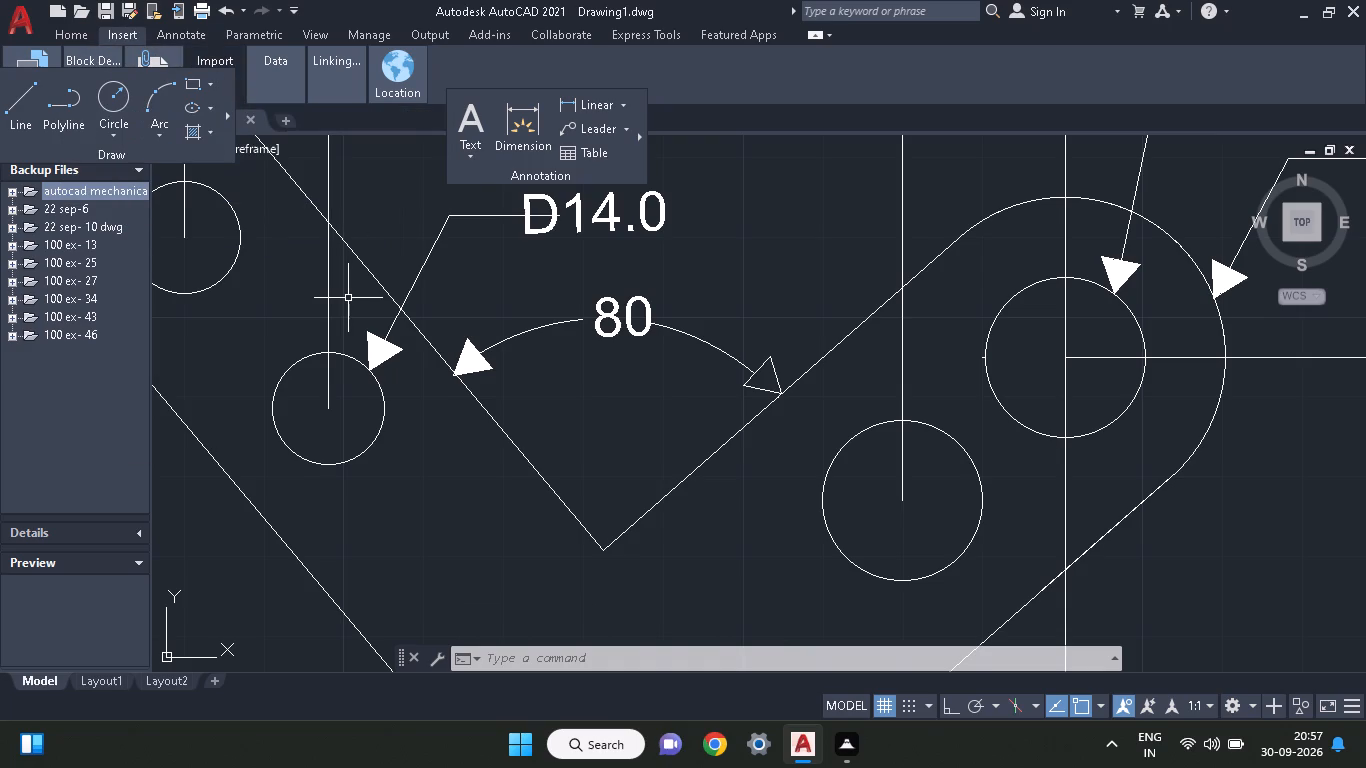
pyautogui.press('h')
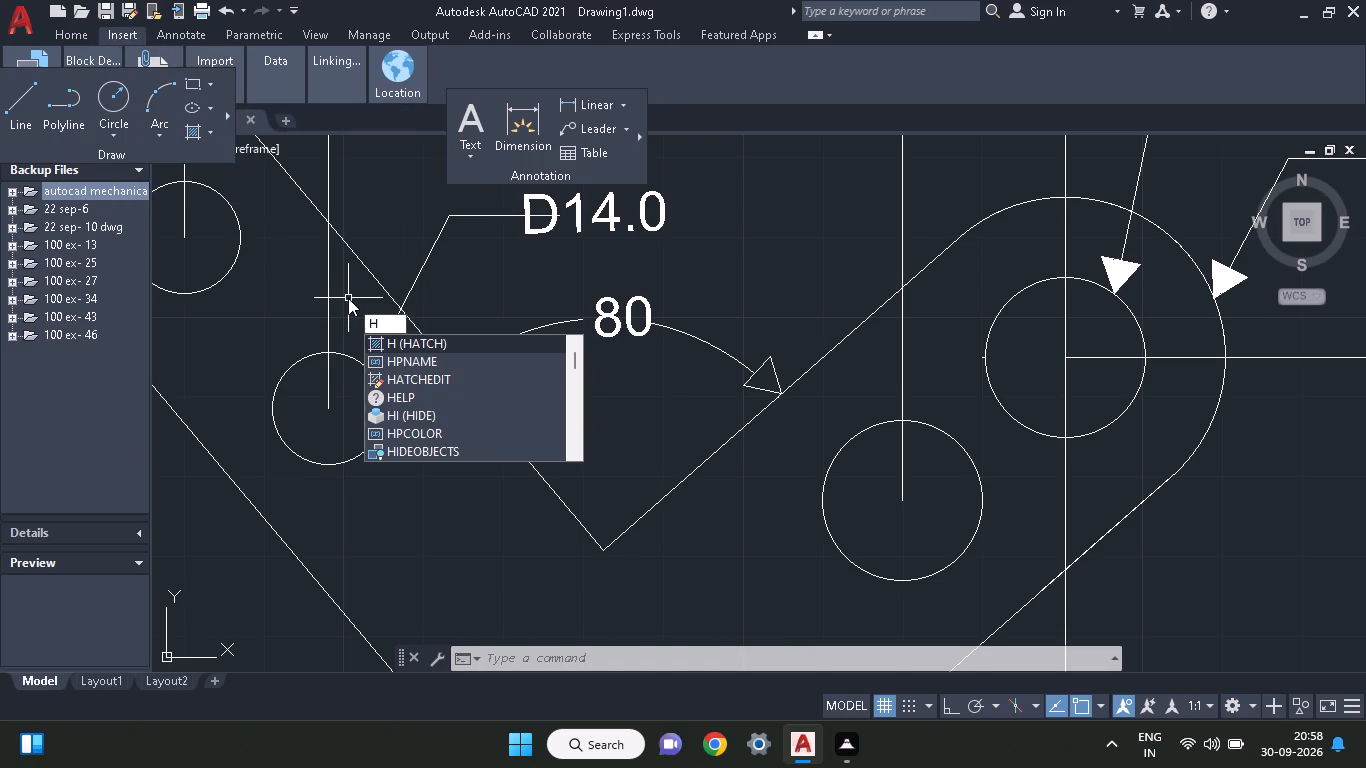
pyautogui.click(397, 346)
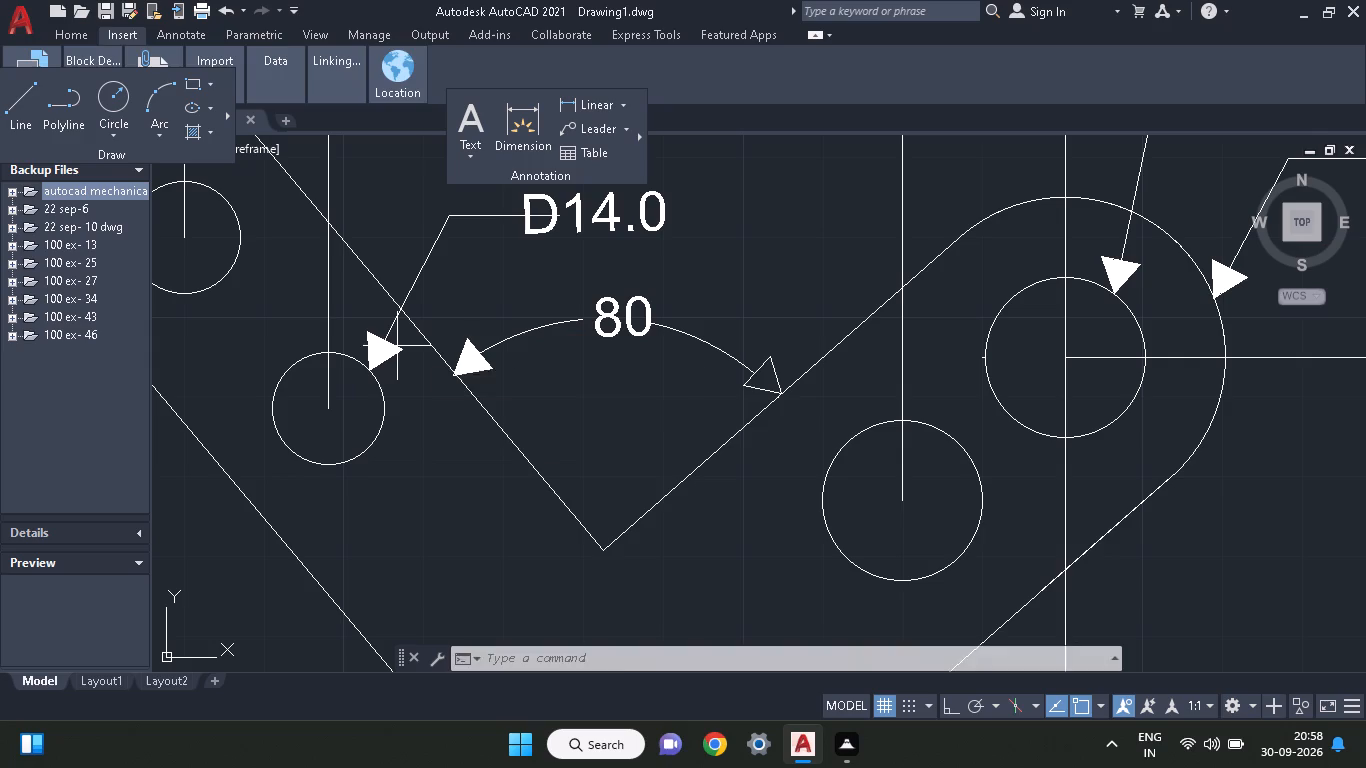
pyautogui.click(757, 381)
pyautogui.rightClick(762, 276)
pyautogui.click(787, 292)
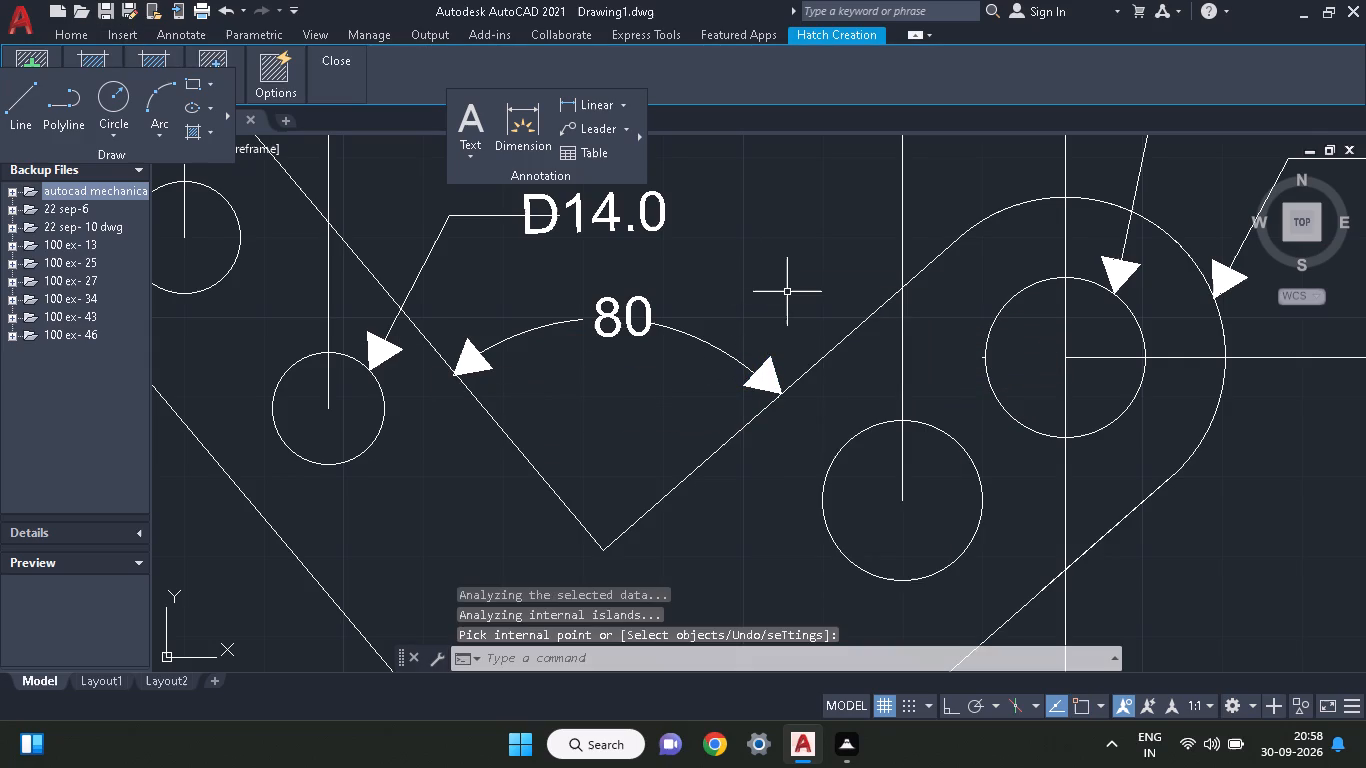
# Erase the reference image beside the bracket drawing.
pyautogui.keyDown('ctrl'); pyautogui.scroll(-2, 787, 292); pyautogui.keyUp('ctrl')
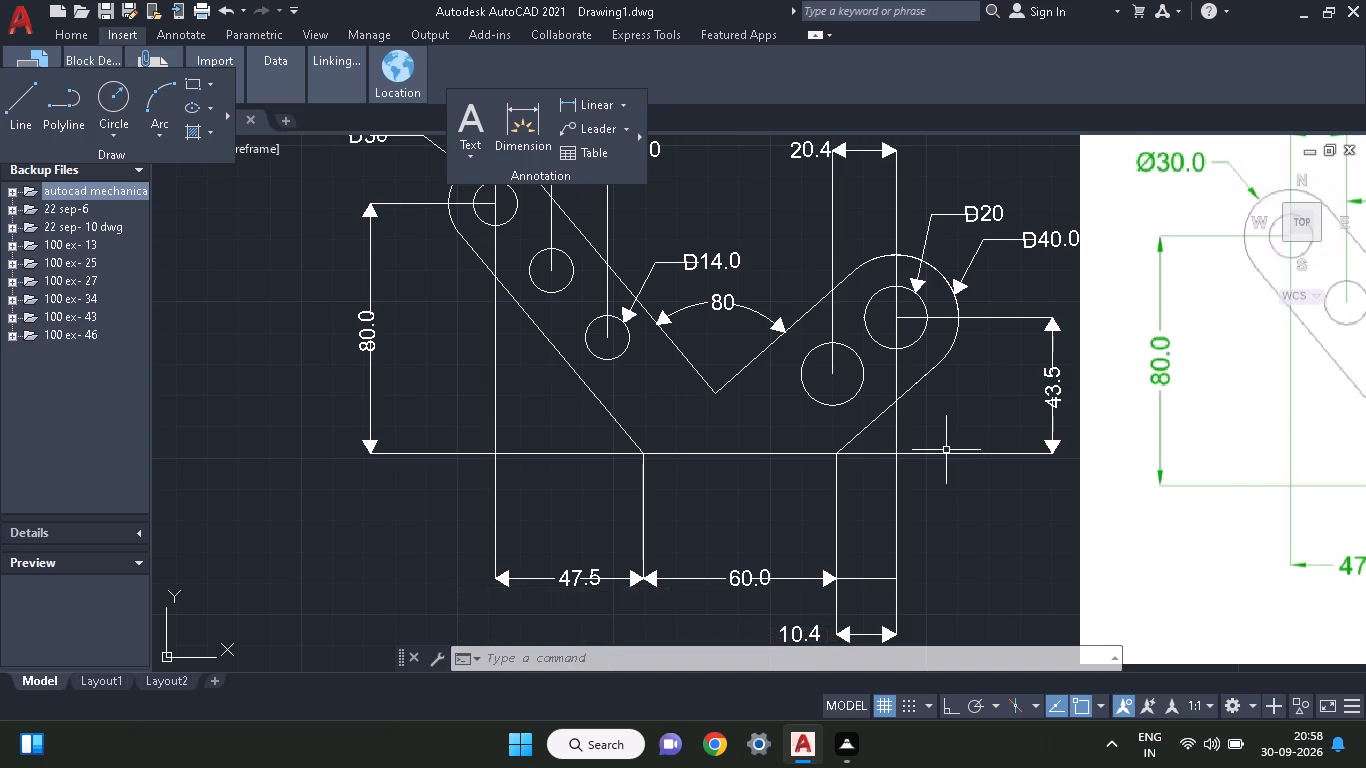
pyautogui.moveTo(965, 491); pyautogui.dragTo(745, 529, button='middle')
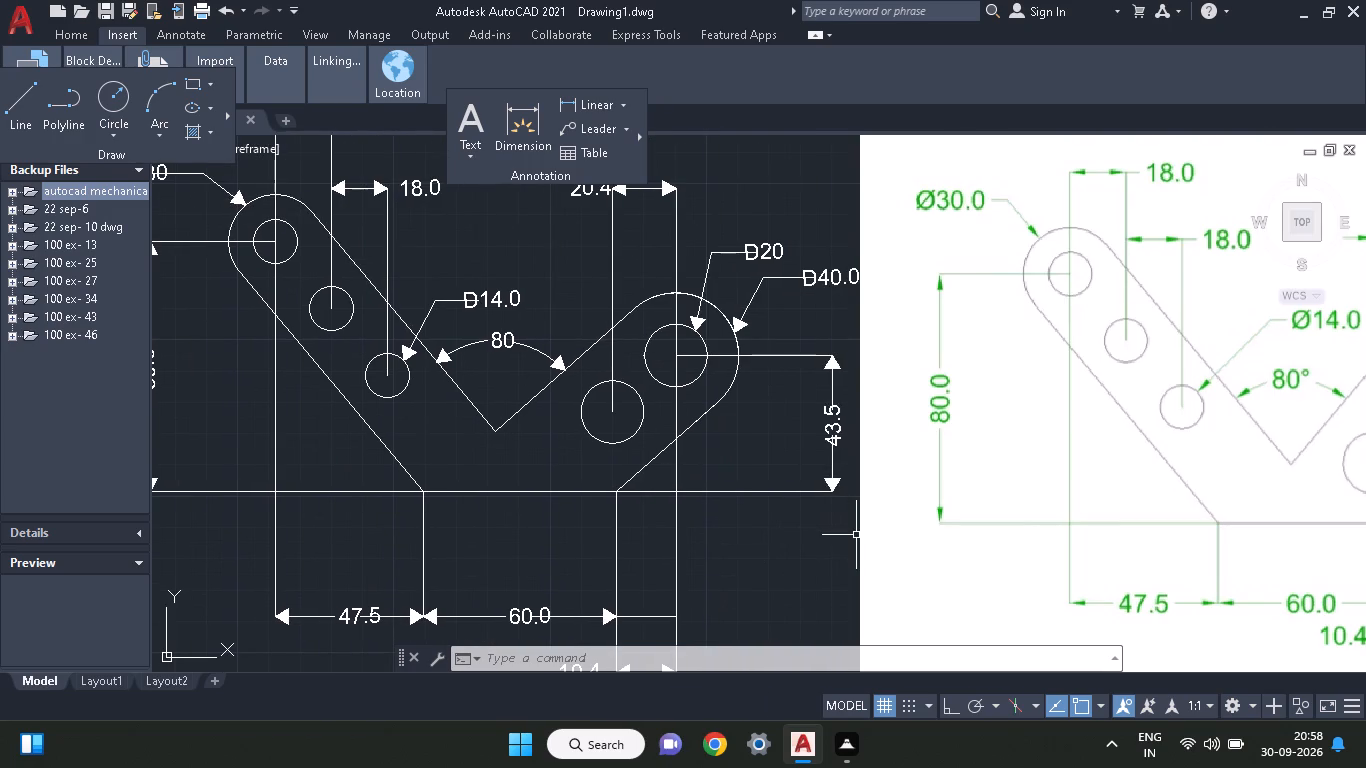
pyautogui.click(859, 540)
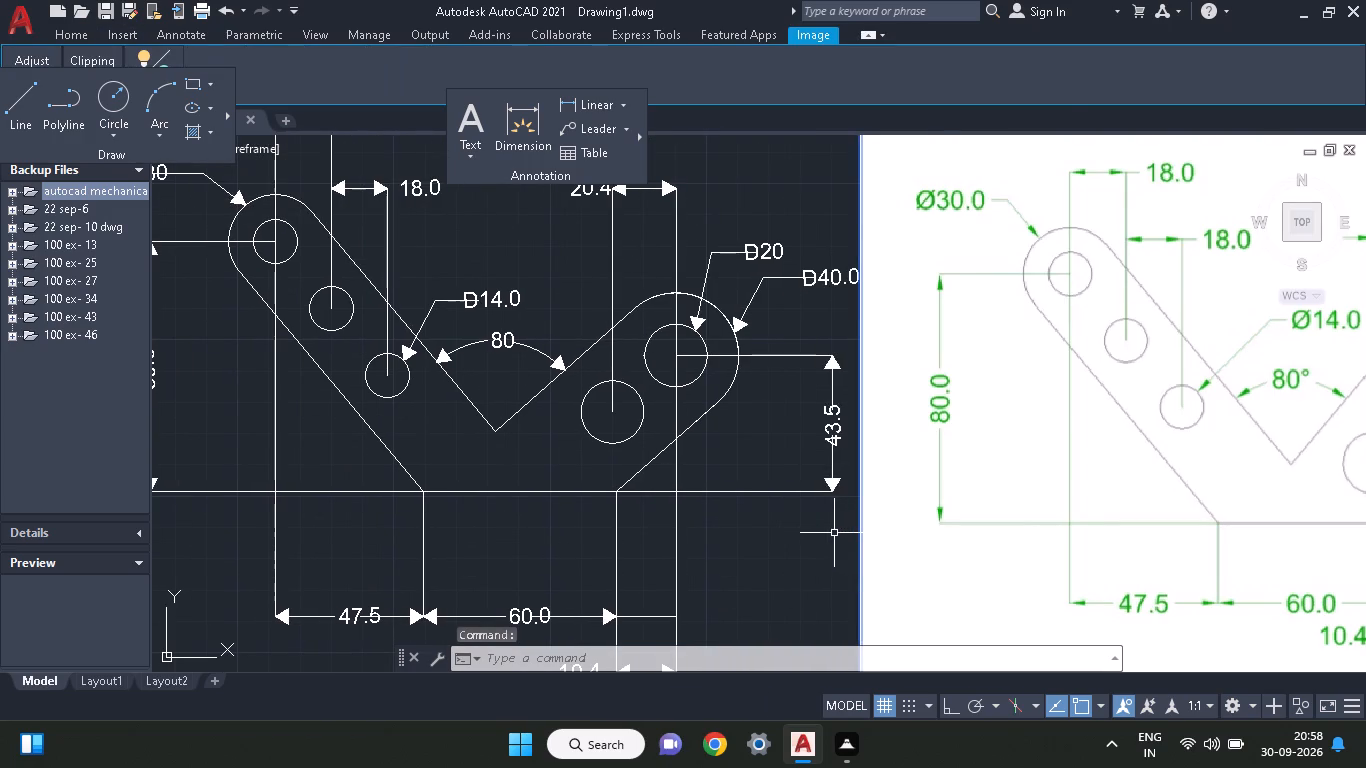
pyautogui.rightClick(834, 533)
pyautogui.click(871, 133)
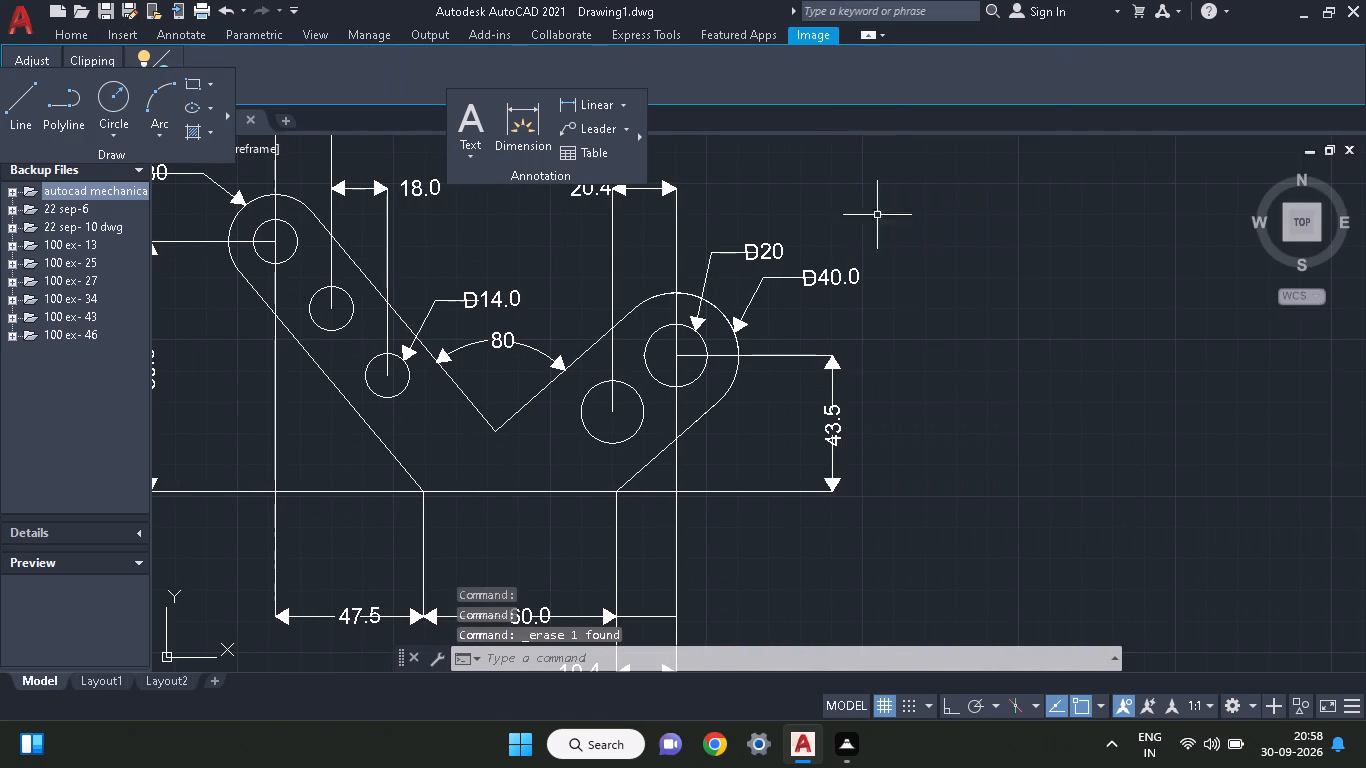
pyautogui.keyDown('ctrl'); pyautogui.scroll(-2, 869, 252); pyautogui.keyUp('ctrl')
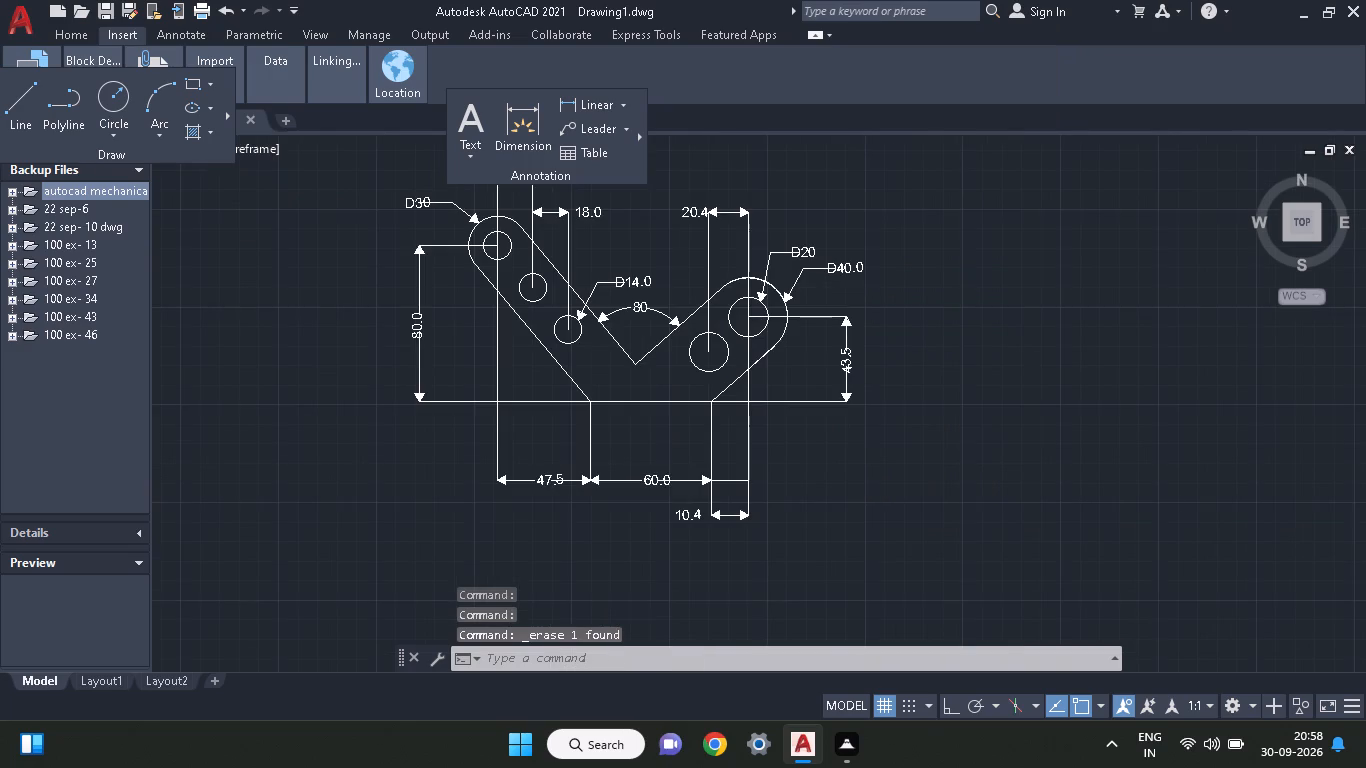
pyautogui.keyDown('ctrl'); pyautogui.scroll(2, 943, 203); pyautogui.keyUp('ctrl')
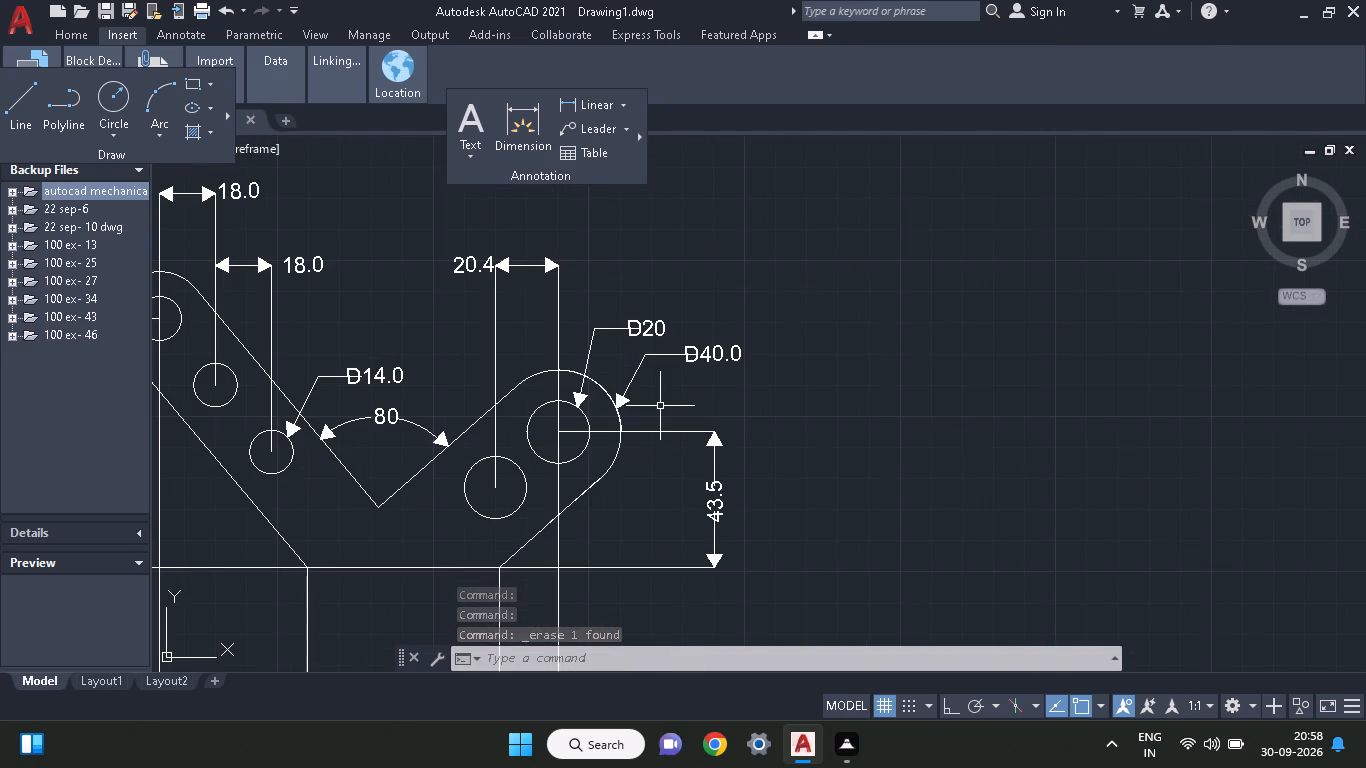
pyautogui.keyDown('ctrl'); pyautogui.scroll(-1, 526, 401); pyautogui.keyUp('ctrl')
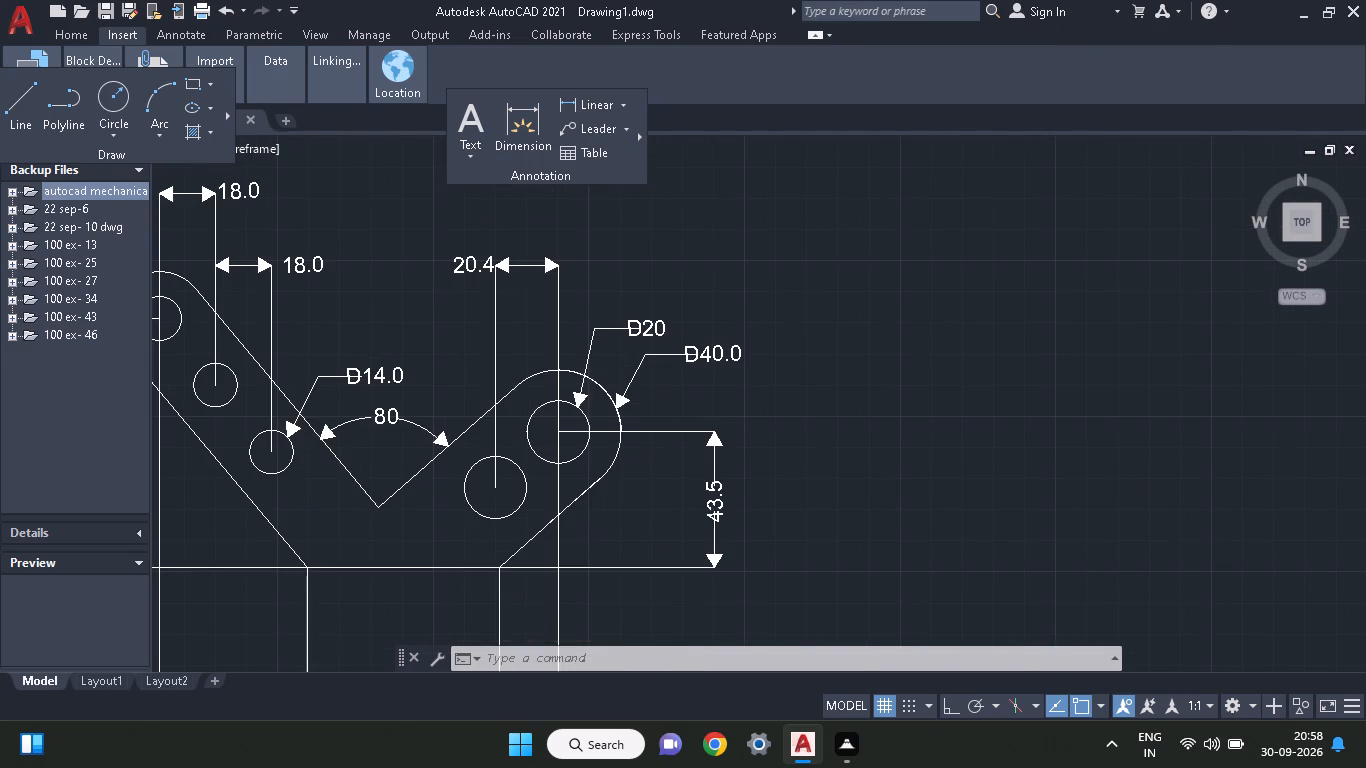